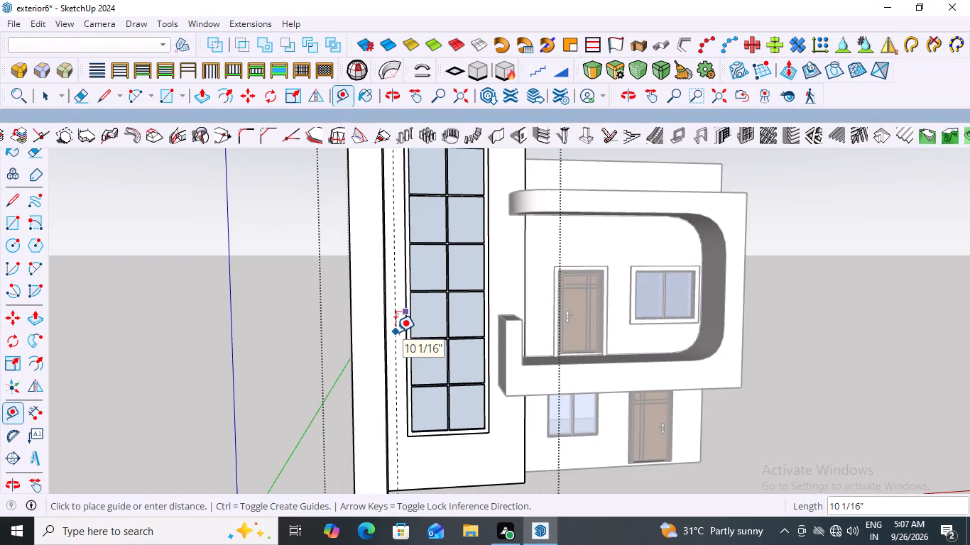
Place a vertical guide 9" outside the window panel's side edge that faces the rounded border's vertical leg.
key(9)
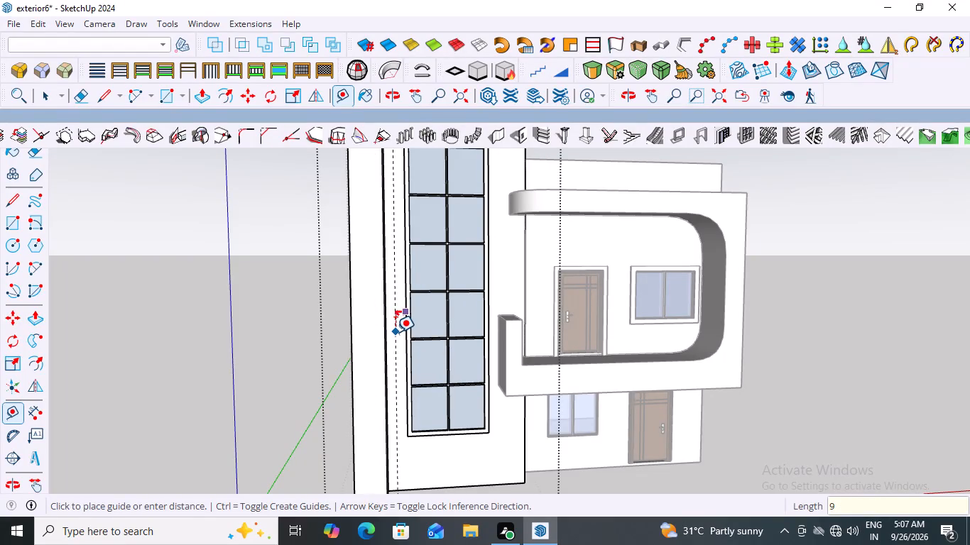
key(shift+quotedbl)
key(Return)
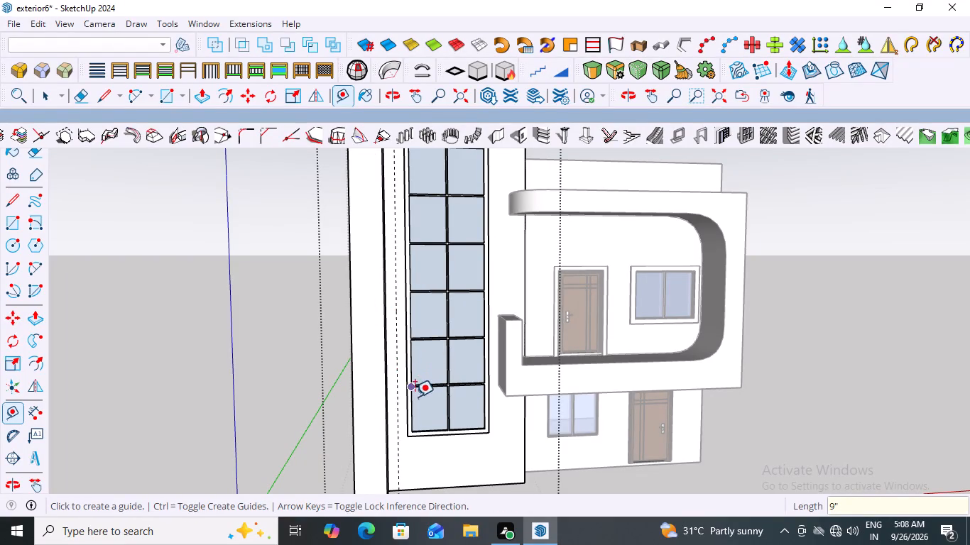
Place a horizontal guide 9" above the top edge of the tall block's gridded window panel.
scroll(395, 383, down, 4)
scroll(415, 239, up, 3)
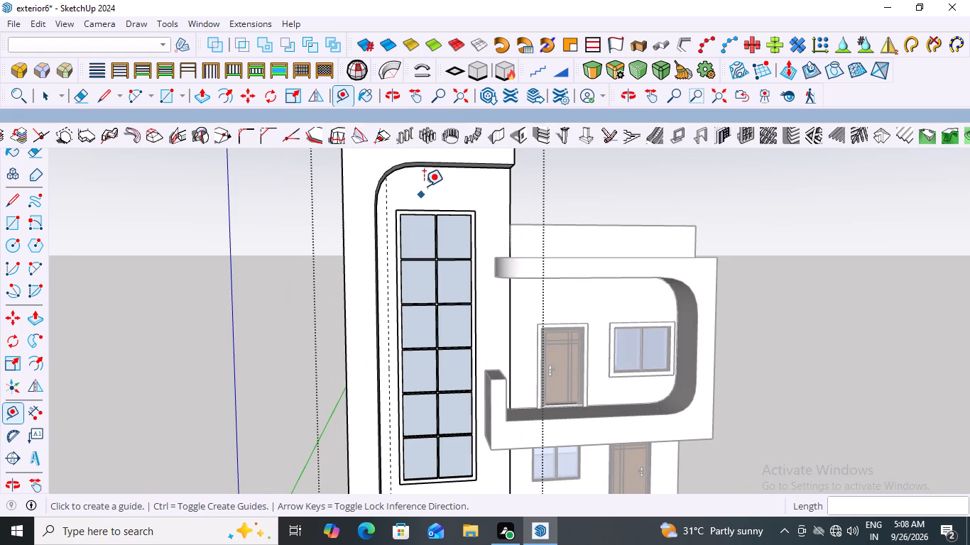
click(464, 206)
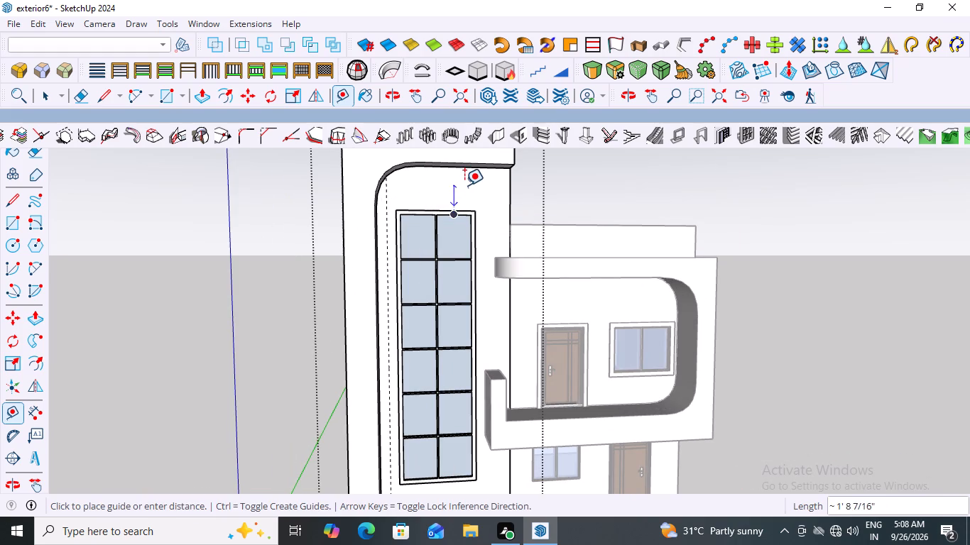
key(Escape)
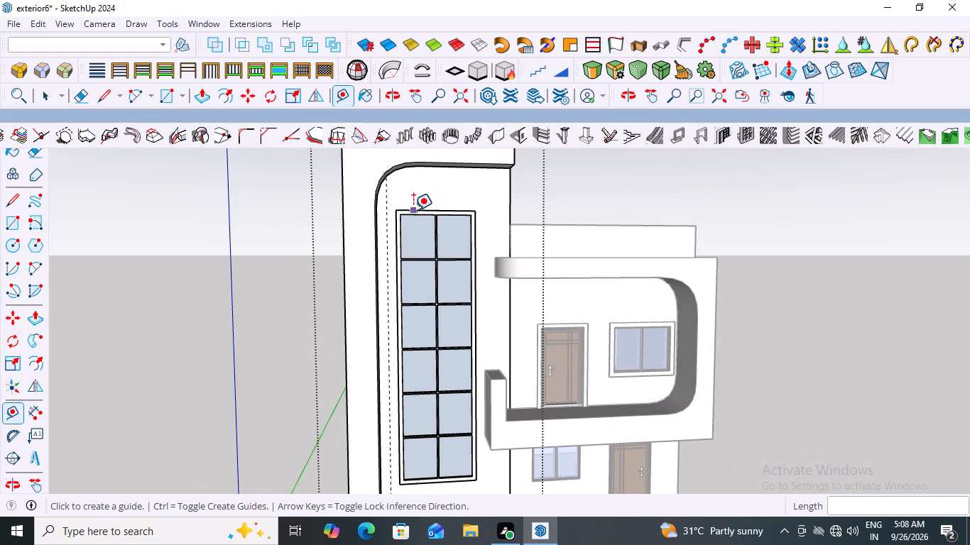
click(413, 210)
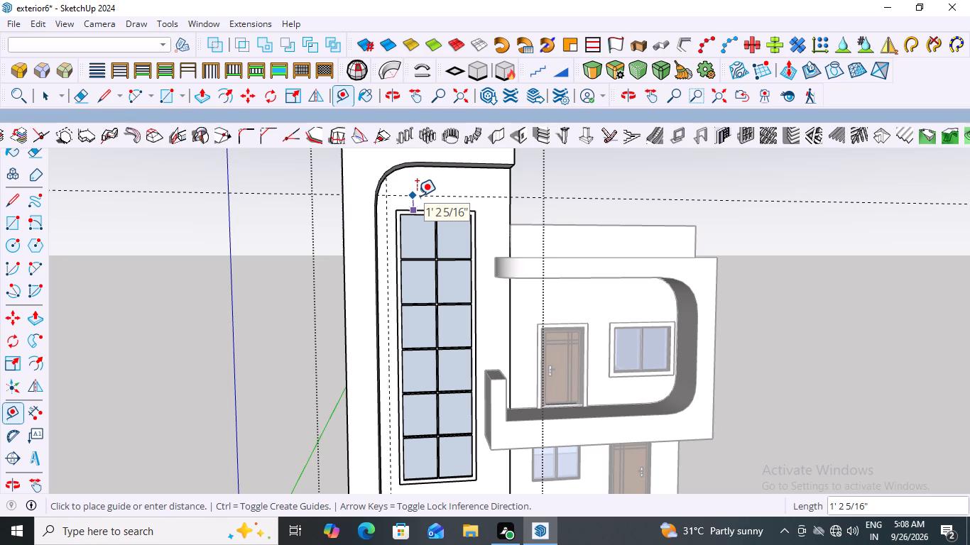
key(9)
key(shift+quotedbl)
key(Return)
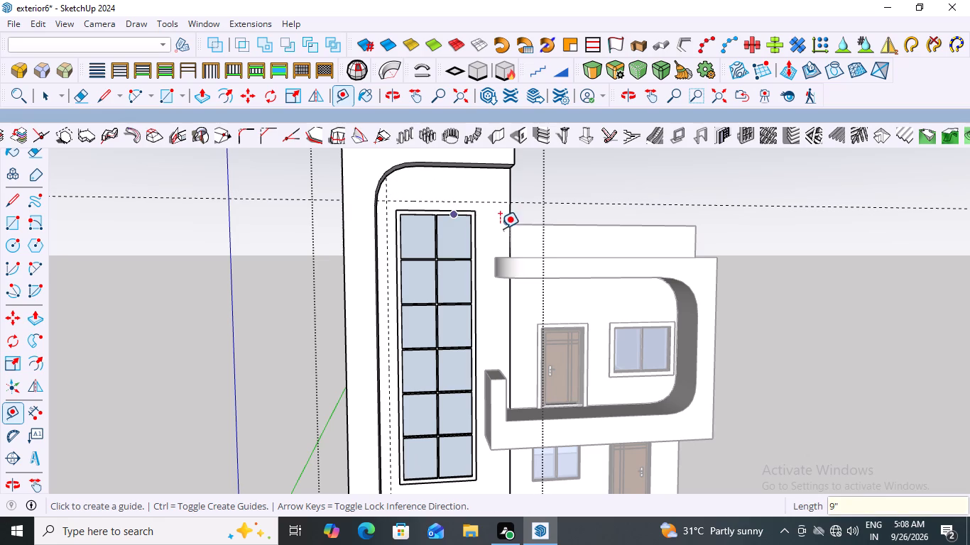
Place a vertical guide 9" outside the window panel's other side edge, toward the balcony.
scroll(482, 342, up, 2)
click(476, 307)
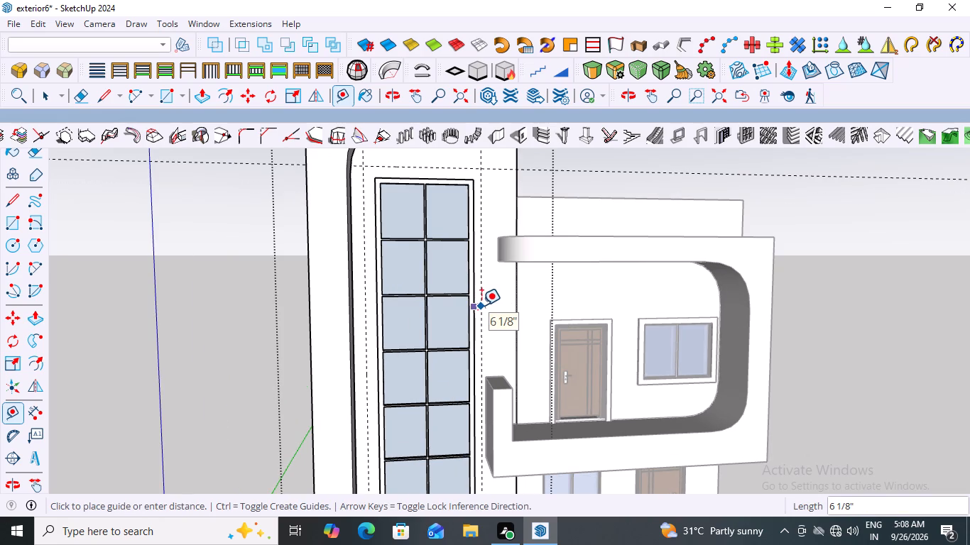
key(9)
key(shift+quotedbl)
key(Return)
Place a horizontal guide 9" below the bottom edge of the tall block's gridded window panel.
scroll(481, 327, down, 4)
scroll(497, 382, down, 4)
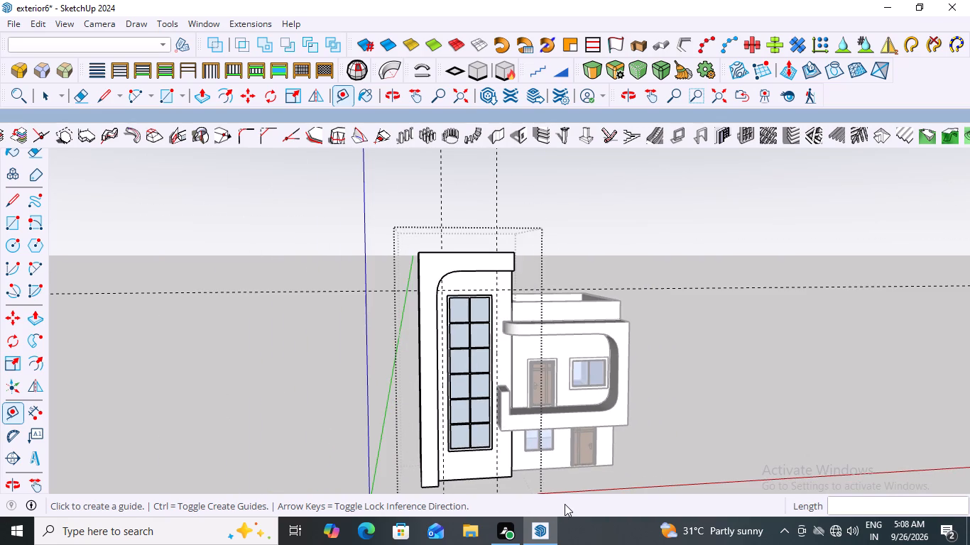
scroll(489, 469, up, 7)
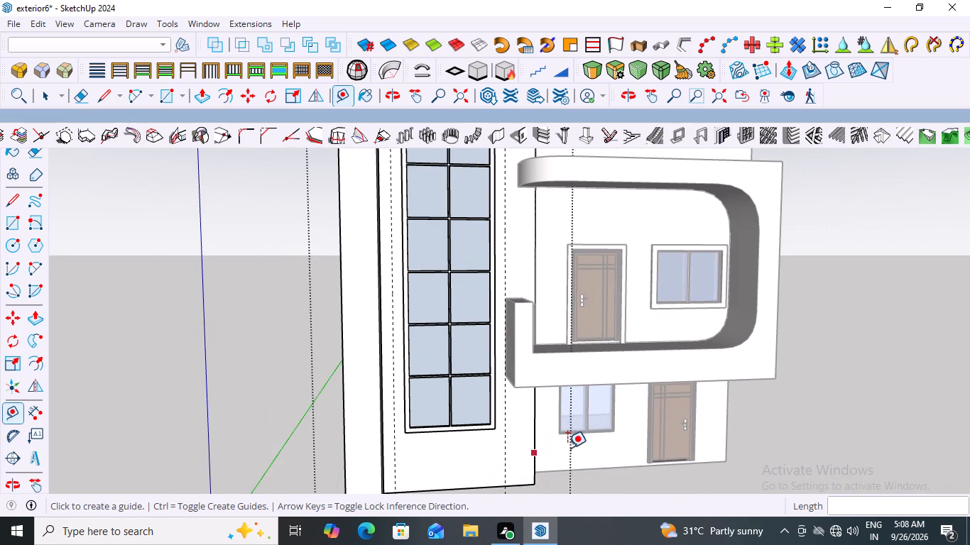
scroll(593, 438, down, 5)
scroll(502, 471, up, 5)
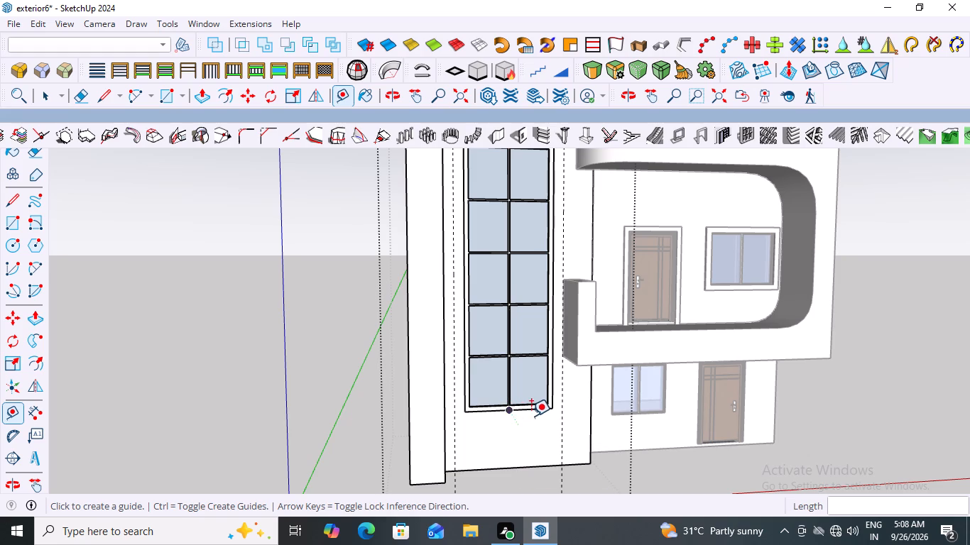
click(525, 412)
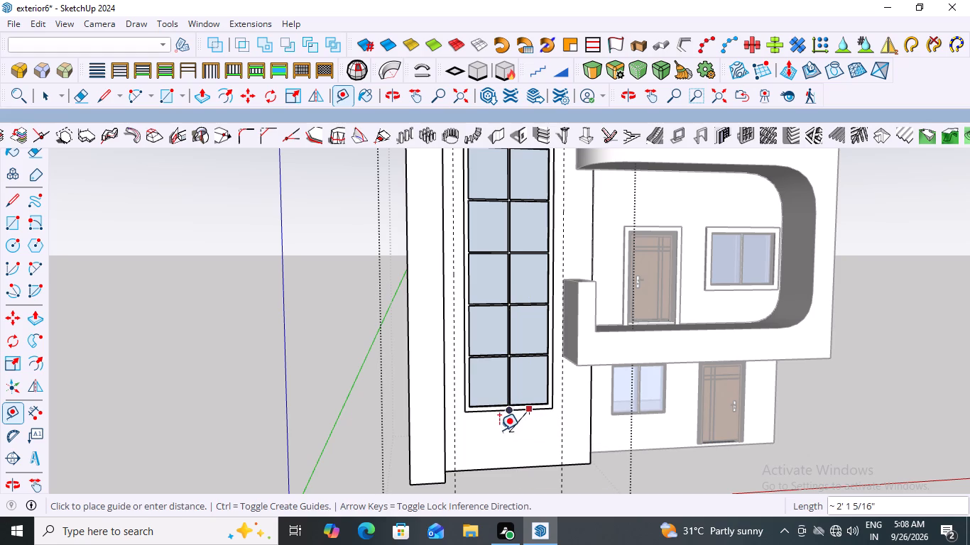
key(Escape)
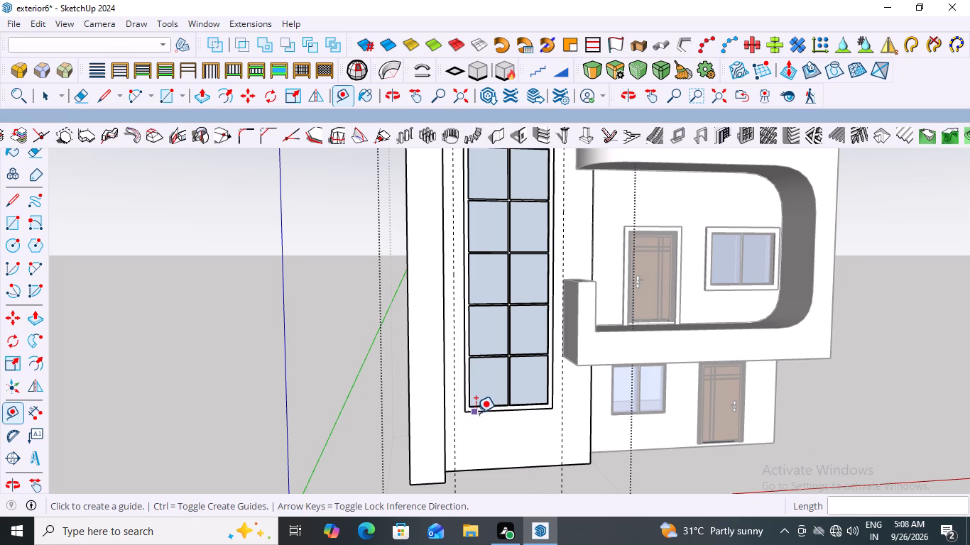
click(476, 412)
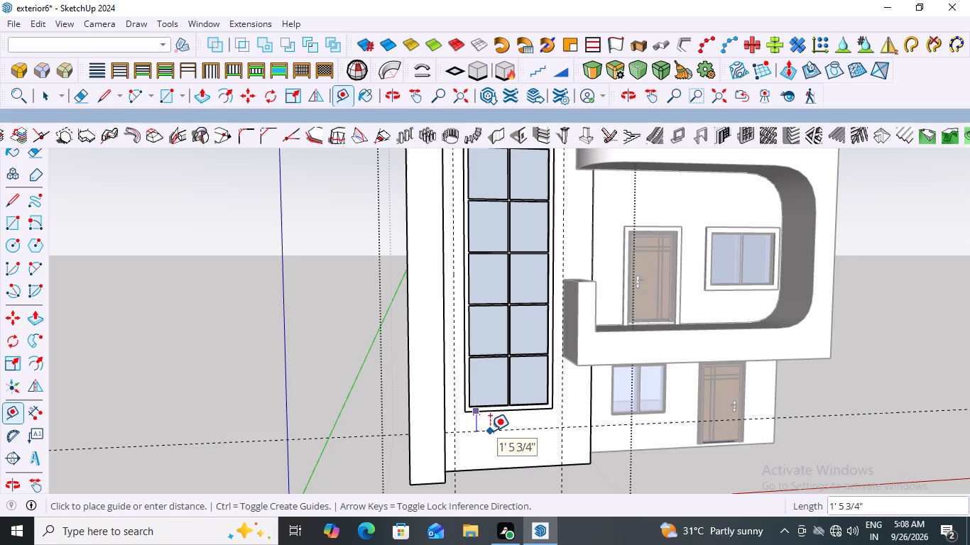
key(9)
key(shift+quotedbl)
key(Return)
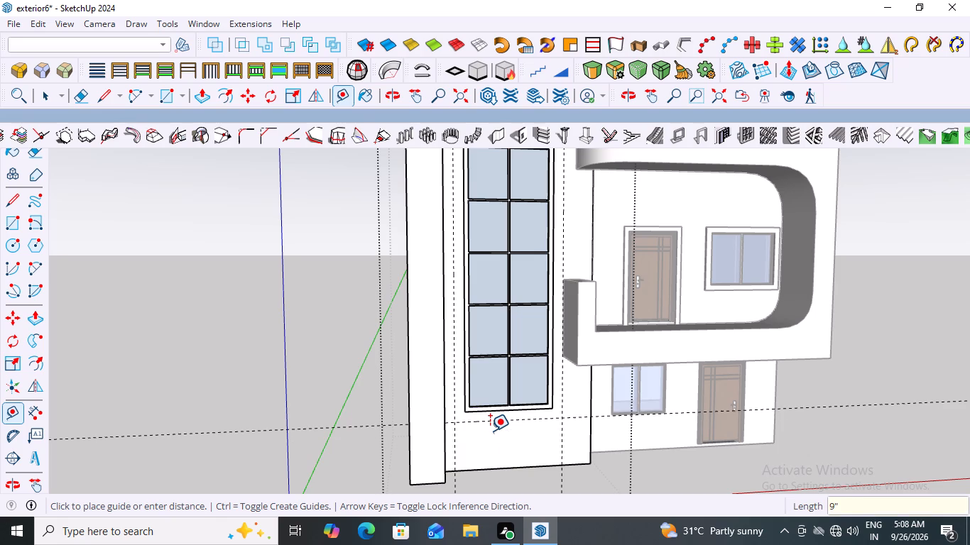
key(space)
Draw a rectangle about 8' by 24' 8" around the window panel between the corner intersections of the four guides.
scroll(599, 457, down, 7)
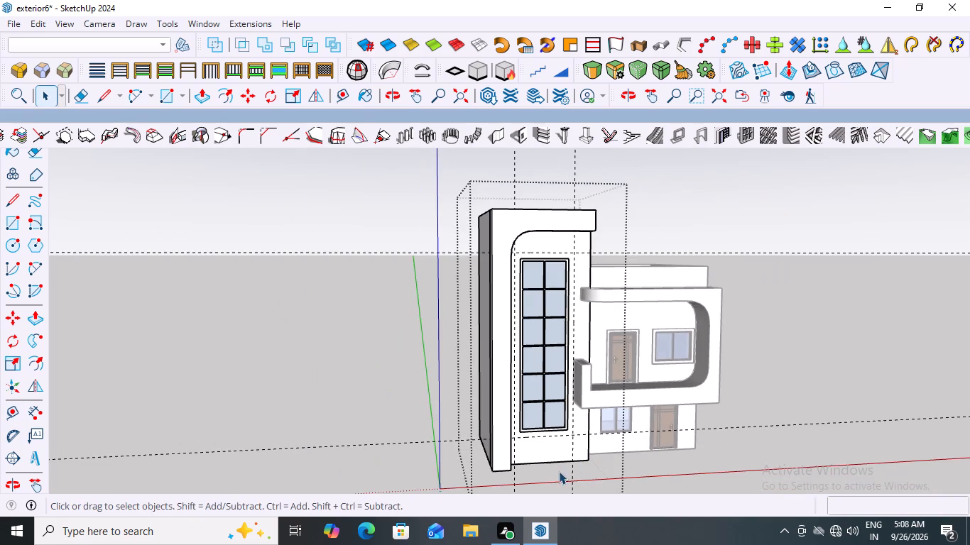
scroll(513, 259, up, 5)
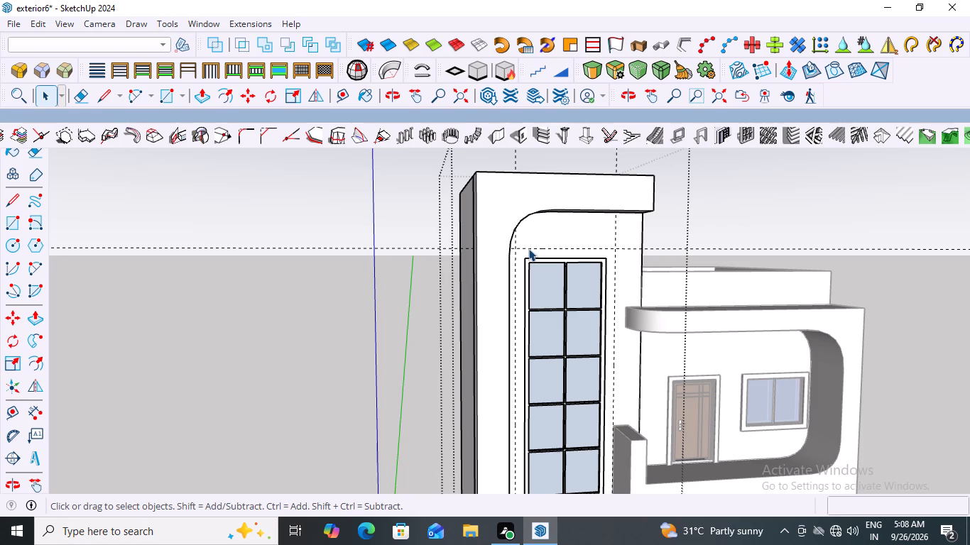
key(r)
click(517, 248)
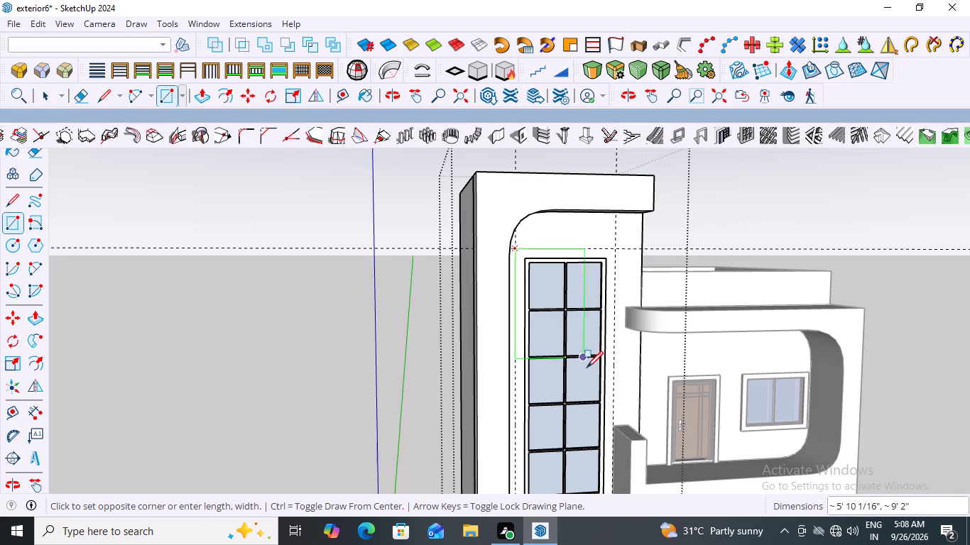
scroll(587, 364, down, 9)
scroll(604, 480, up, 4)
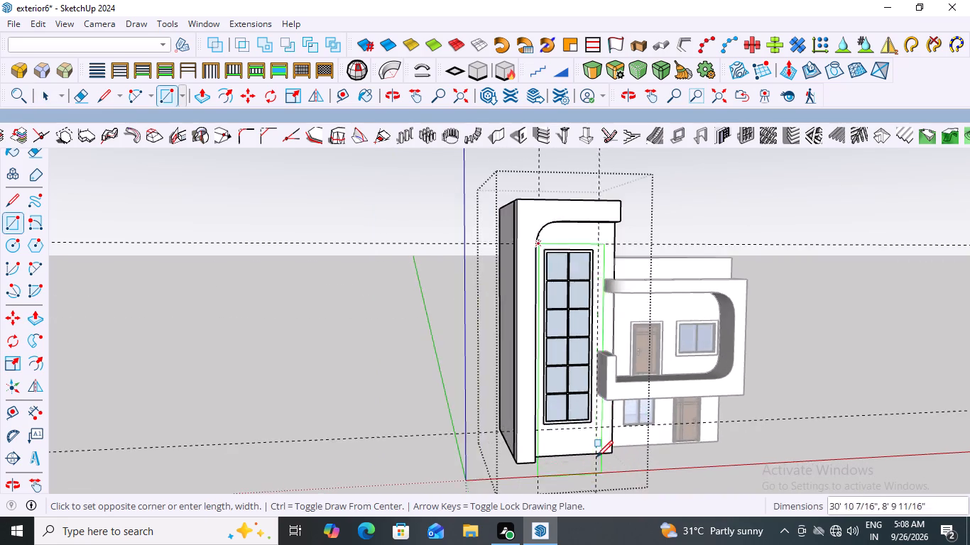
scroll(596, 457, up, 7)
click(598, 404)
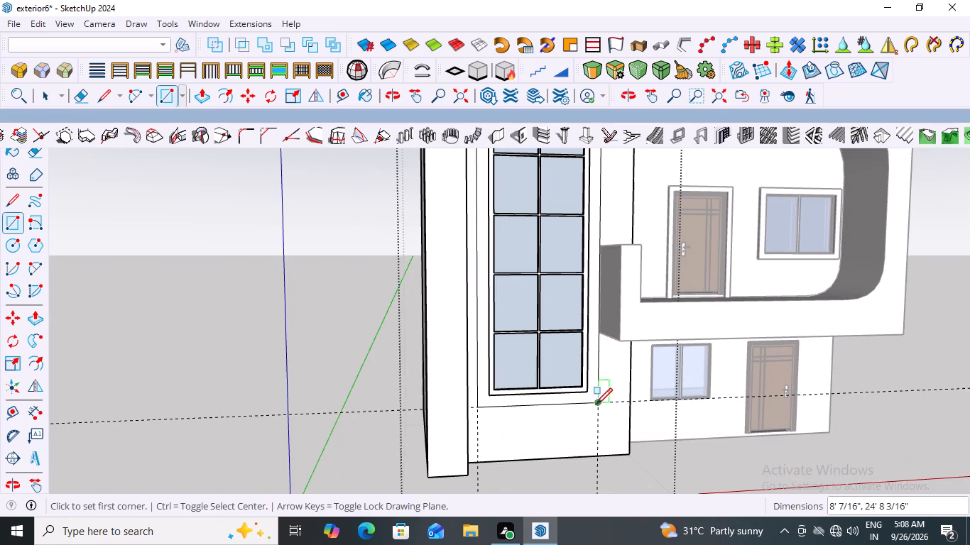
key(space)
Extrude the border face around the window panel outward about 1' 9 5/8" from the tall block's front wall.
click(489, 400)
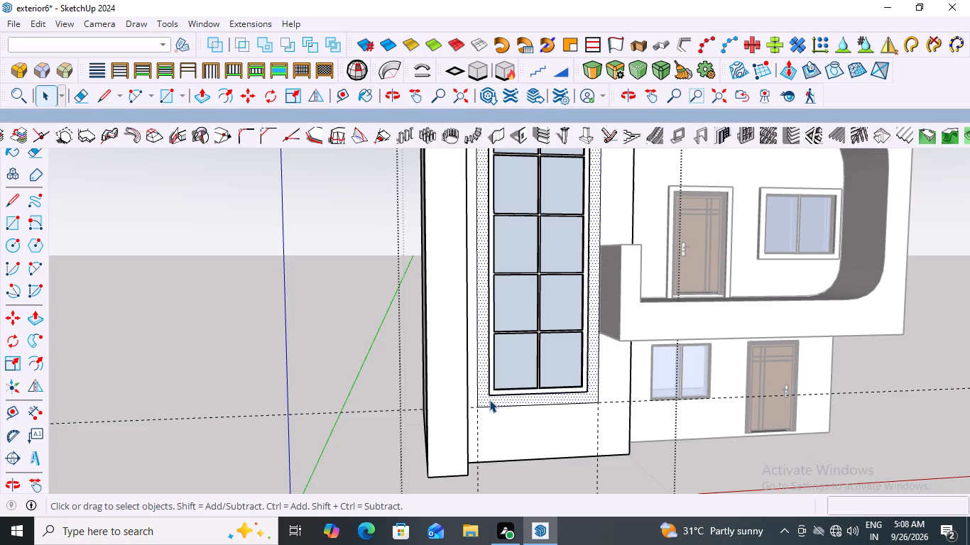
key(p)
click(491, 396)
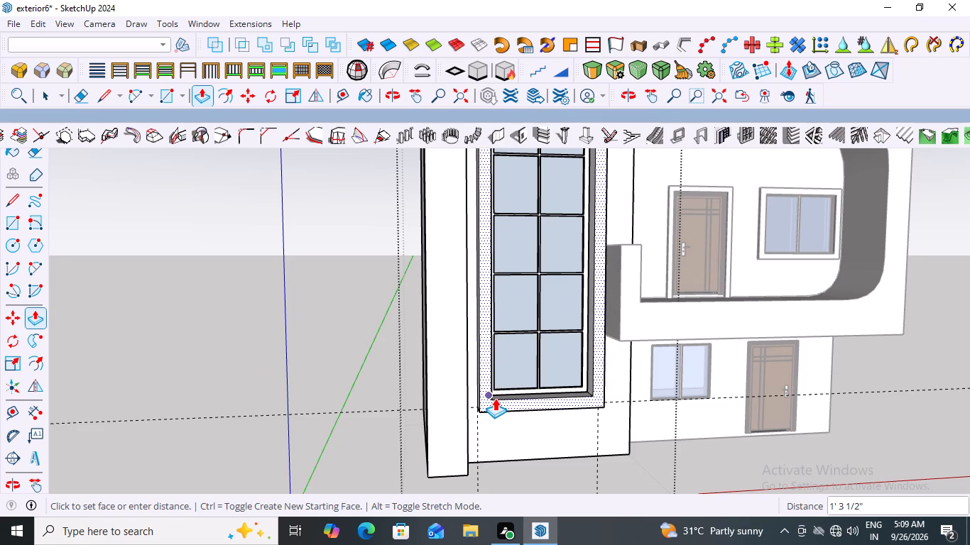
scroll(495, 398, up, 3)
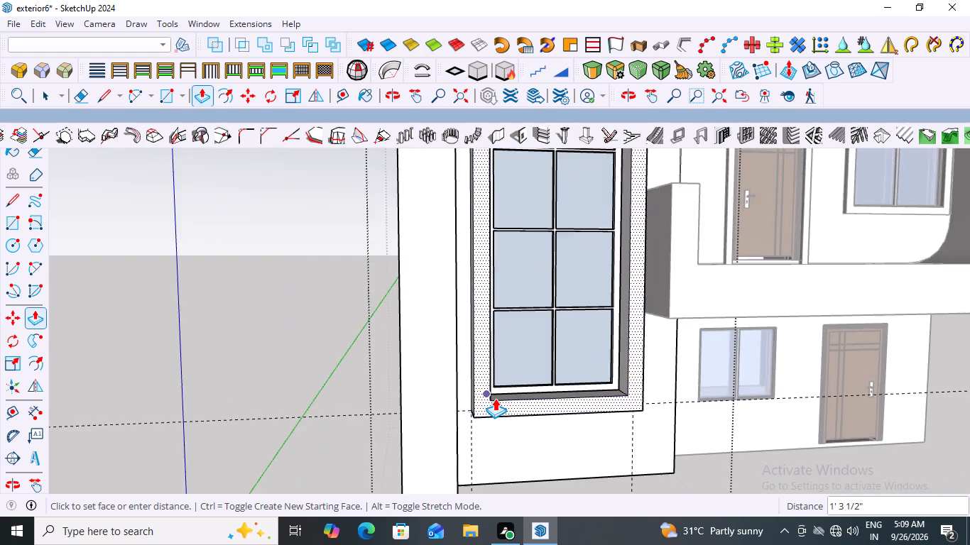
scroll(495, 398, up, 3)
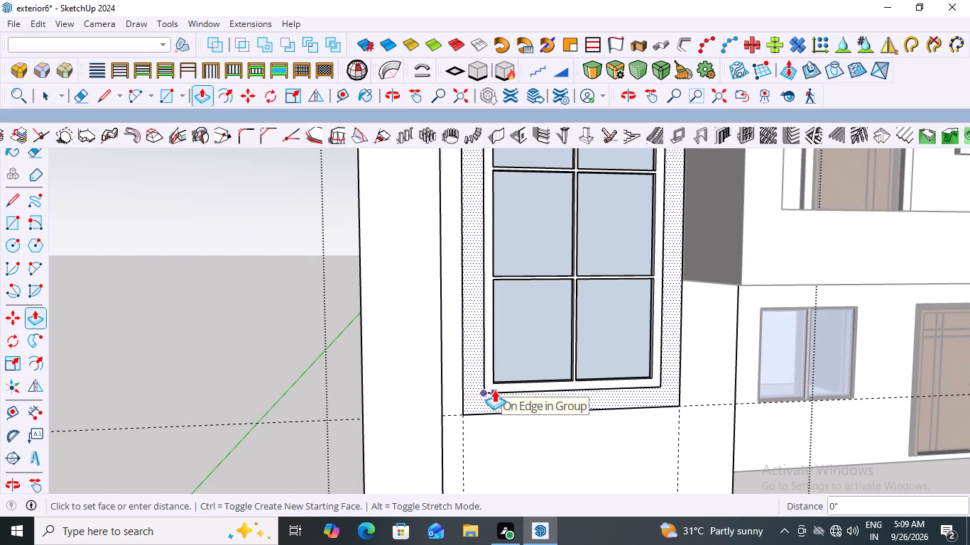
click(495, 403)
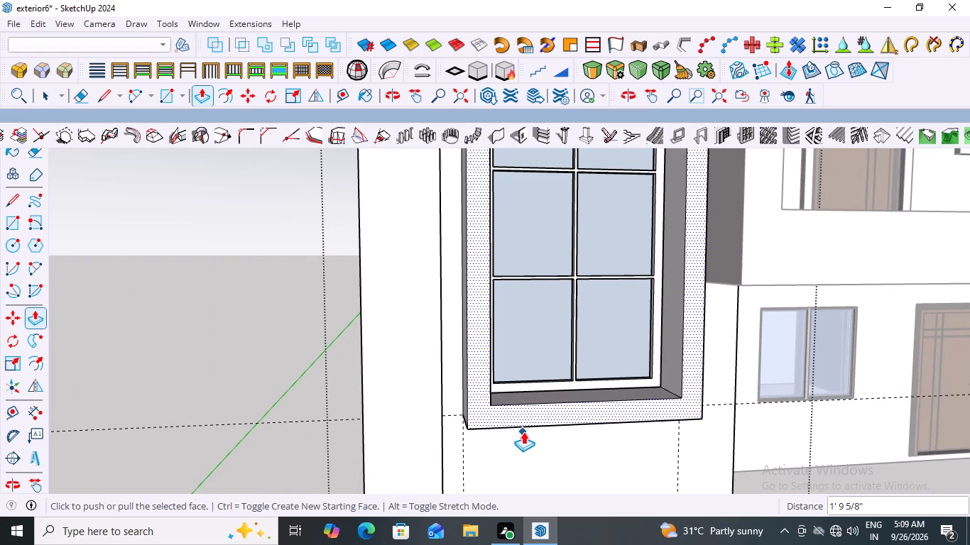
key(space)
scroll(336, 316, down, 15)
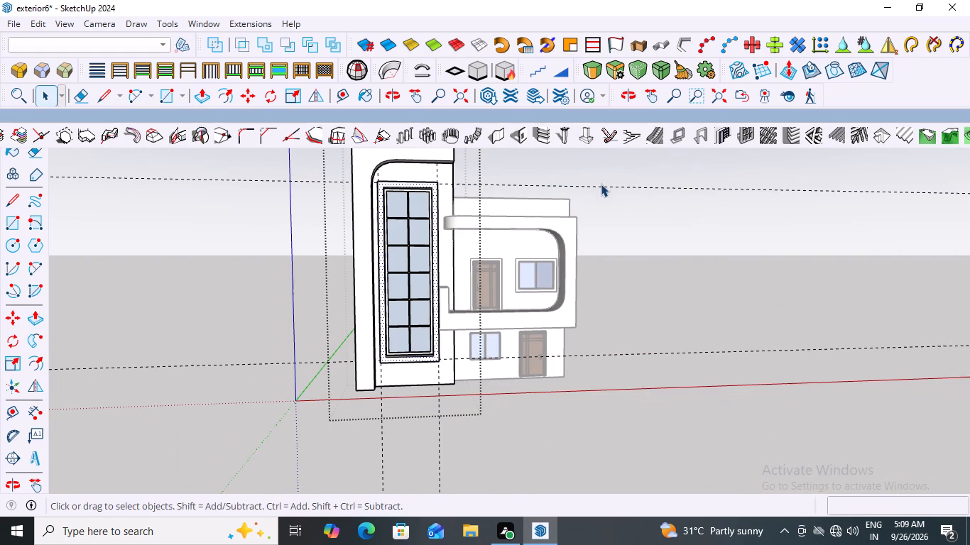
Close the tall block's group and delete all guides from the model.
click(594, 176)
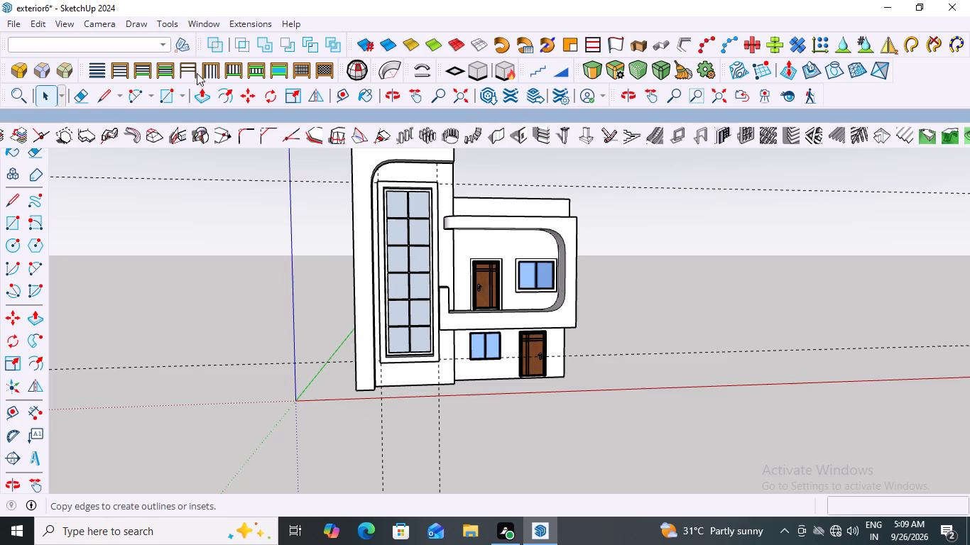
click(36, 23)
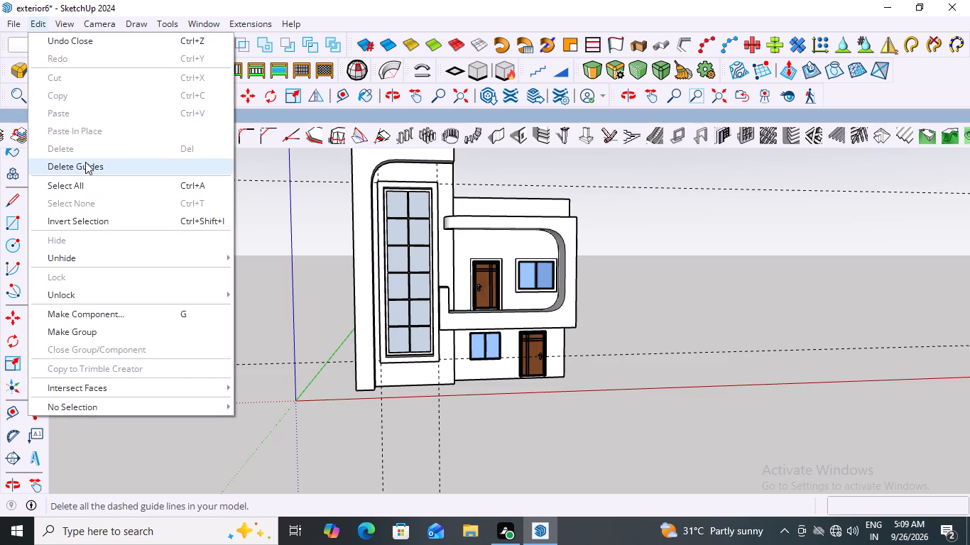
click(86, 162)
Inside the tall block's group, push the window surround's front face back toward the wall by about 1' 4".
middle_drag(413, 307, 527, 335)
scroll(449, 380, up, 4)
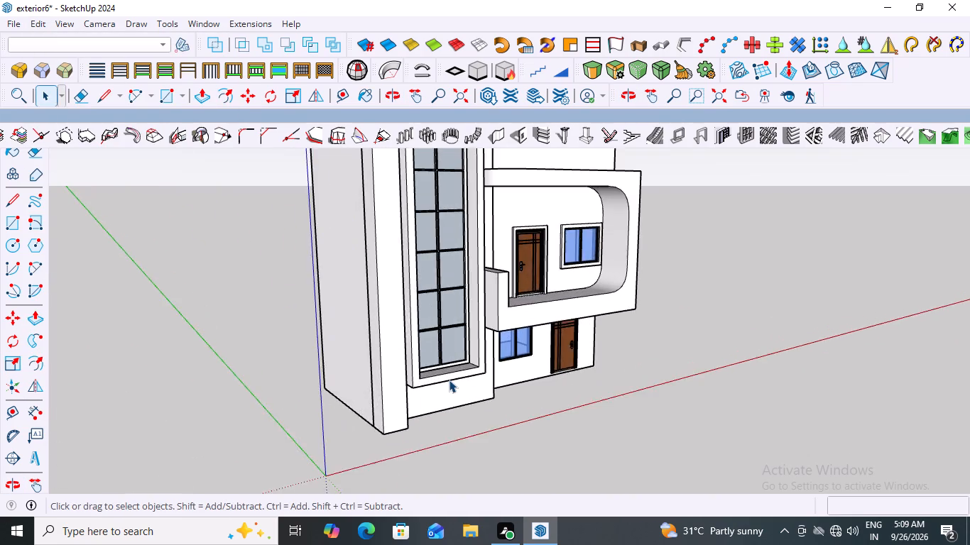
scroll(449, 380, up, 6)
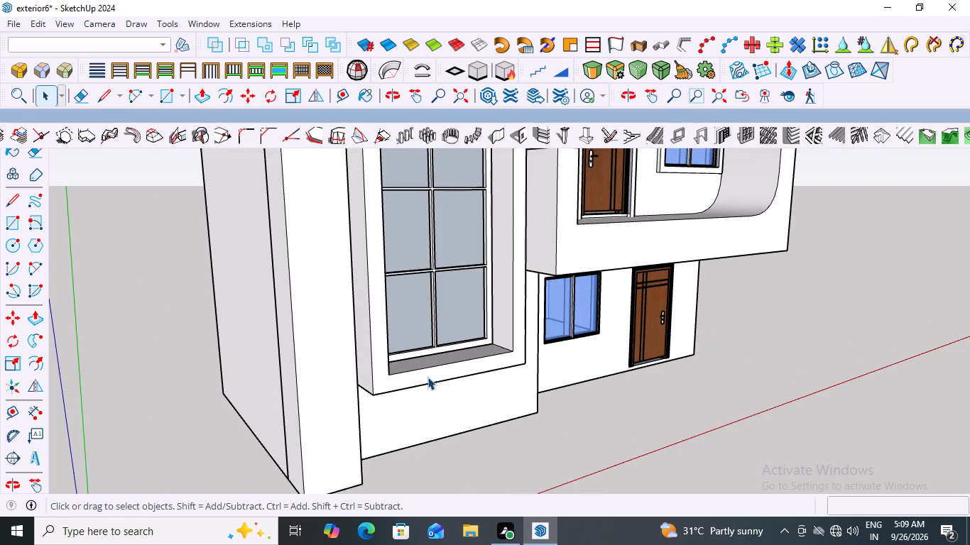
triple_click(427, 377)
double_click(427, 375)
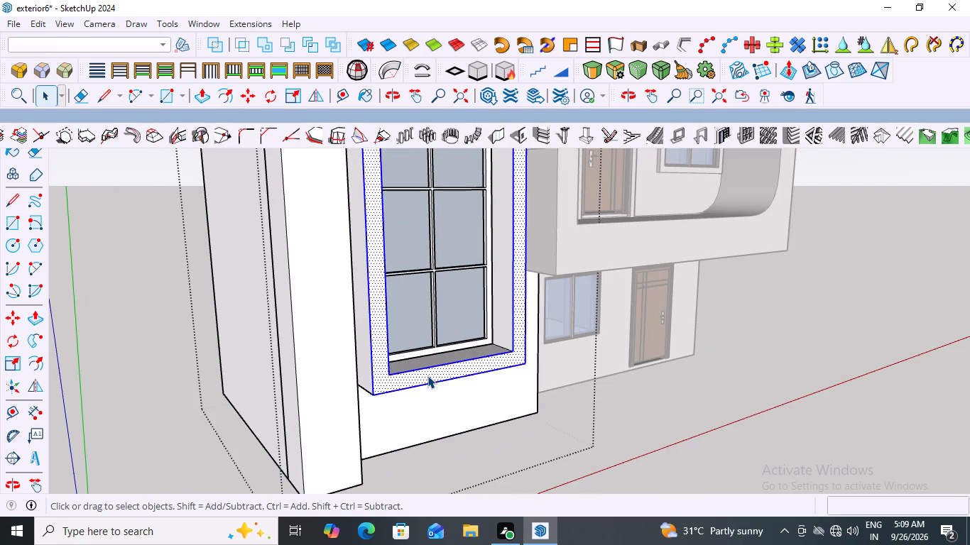
key(p)
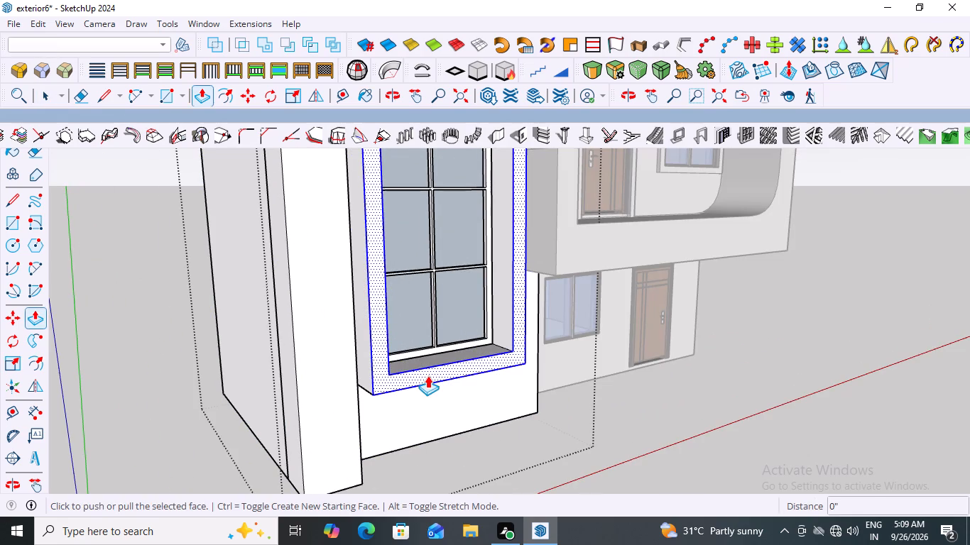
click(425, 368)
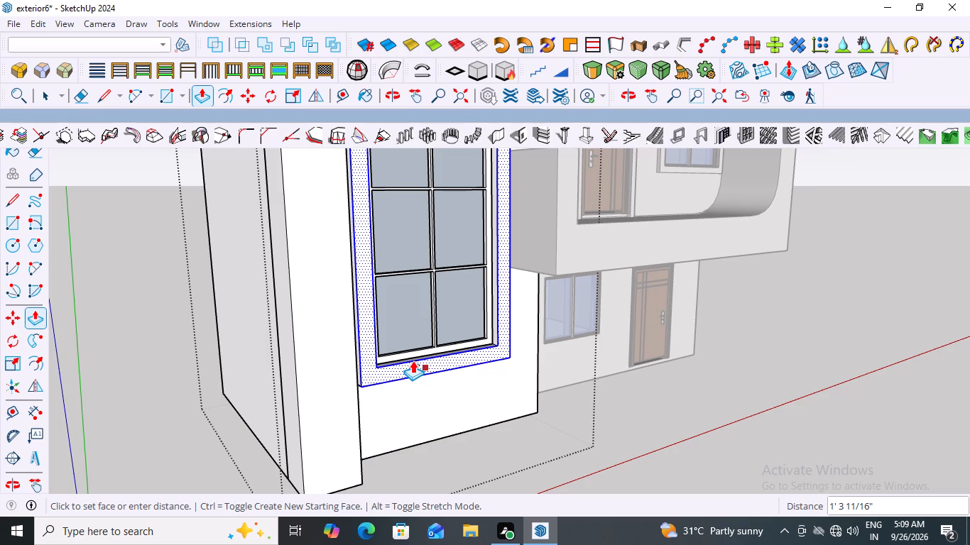
scroll(413, 360, up, 9)
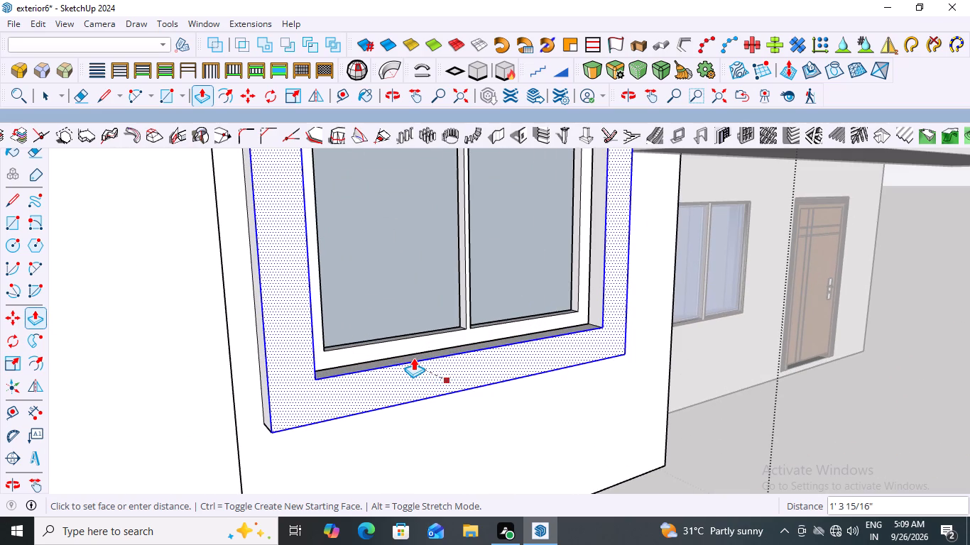
click(413, 358)
key(Escape)
scroll(364, 322, down, 5)
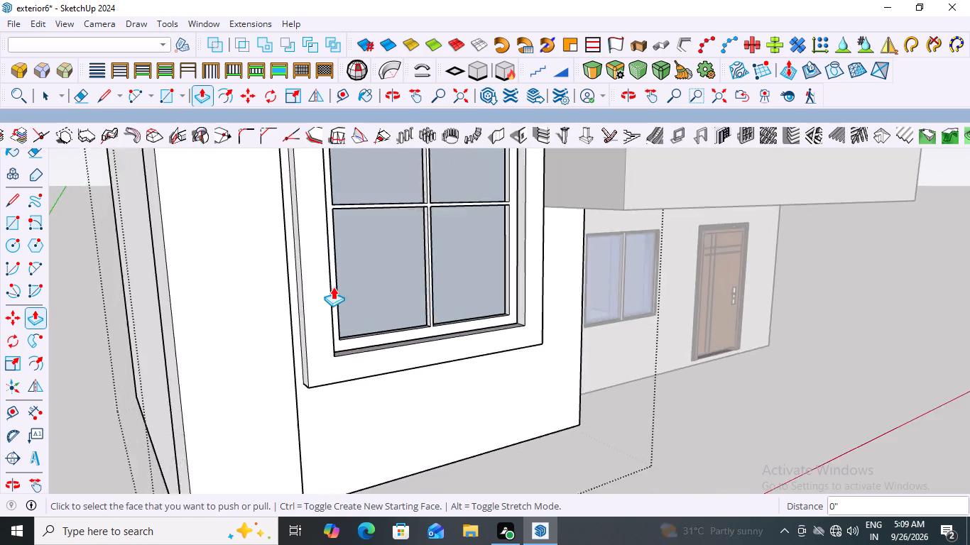
scroll(333, 287, down, 10)
key(space)
click(637, 442)
Examine the window surround on the tall block from below, above and the front against the whole house.
scroll(454, 359, down, 3)
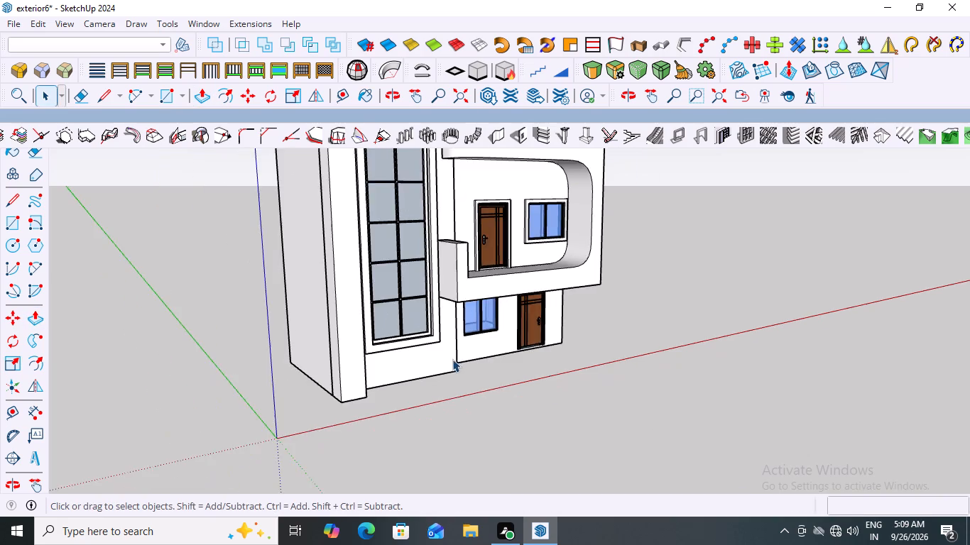
middle_drag(458, 340, 457, 295)
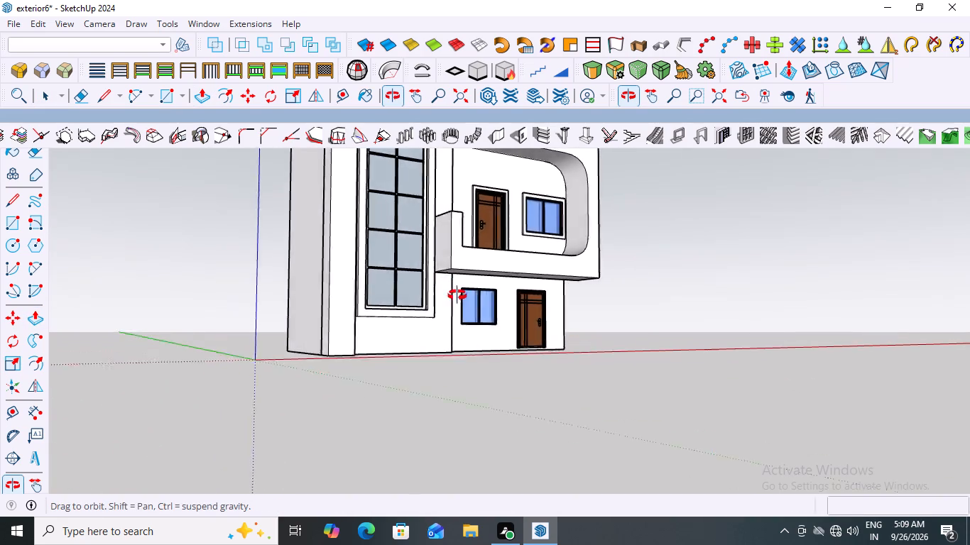
middle_drag(457, 295, 385, 373)
scroll(388, 371, down, 7)
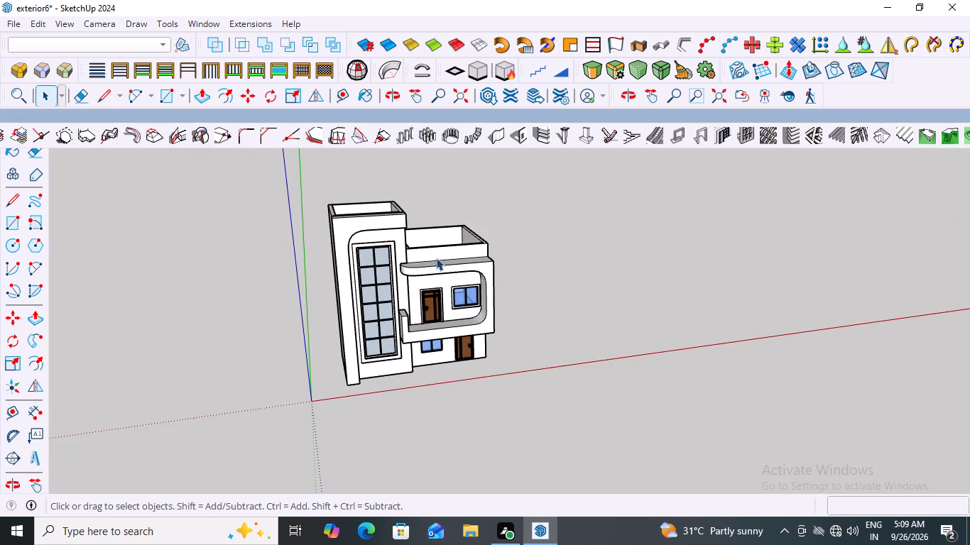
middle_drag(436, 258, 417, 199)
scroll(372, 209, up, 6)
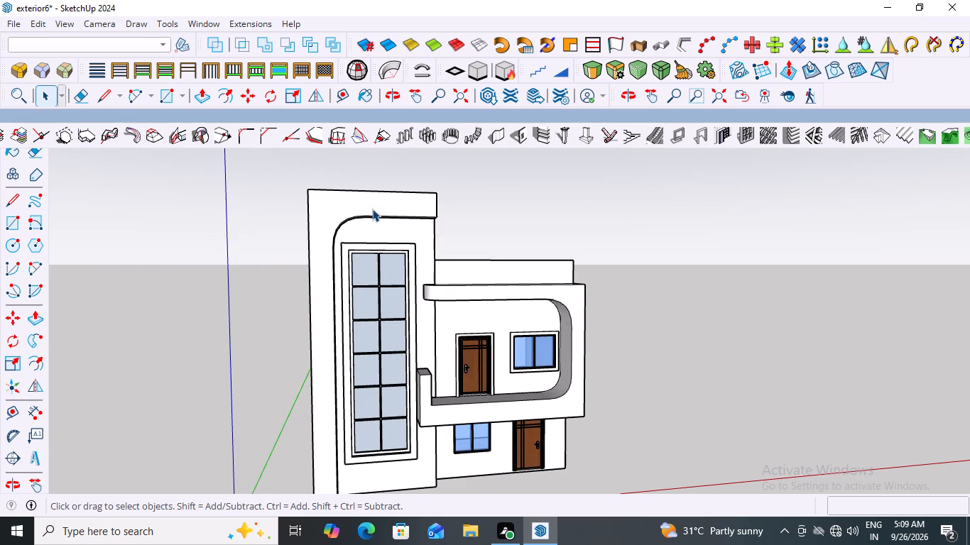
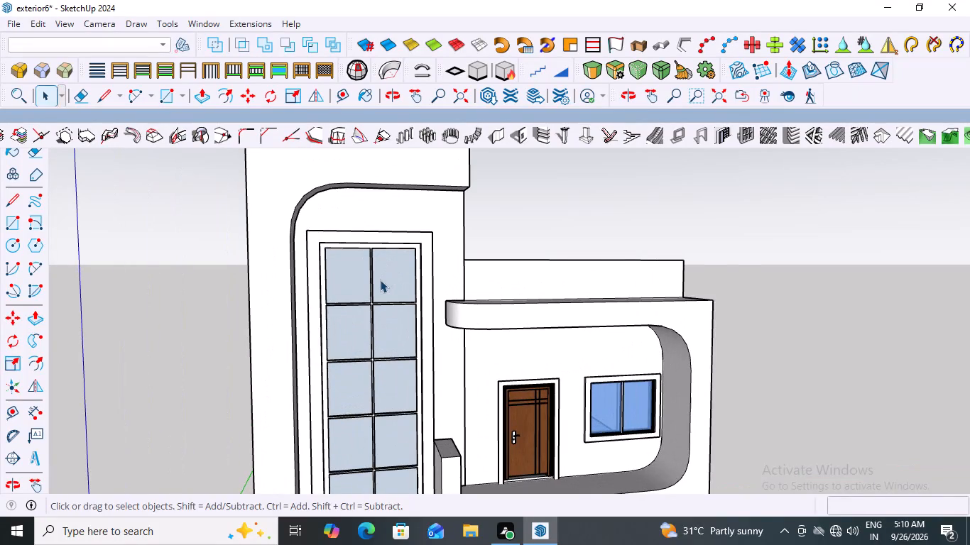
Inside the tall block's group, paint the gridded window frame with Color M07 from the Colors materials, and leave the frame's group.
scroll(351, 335, up, 5)
click(303, 294)
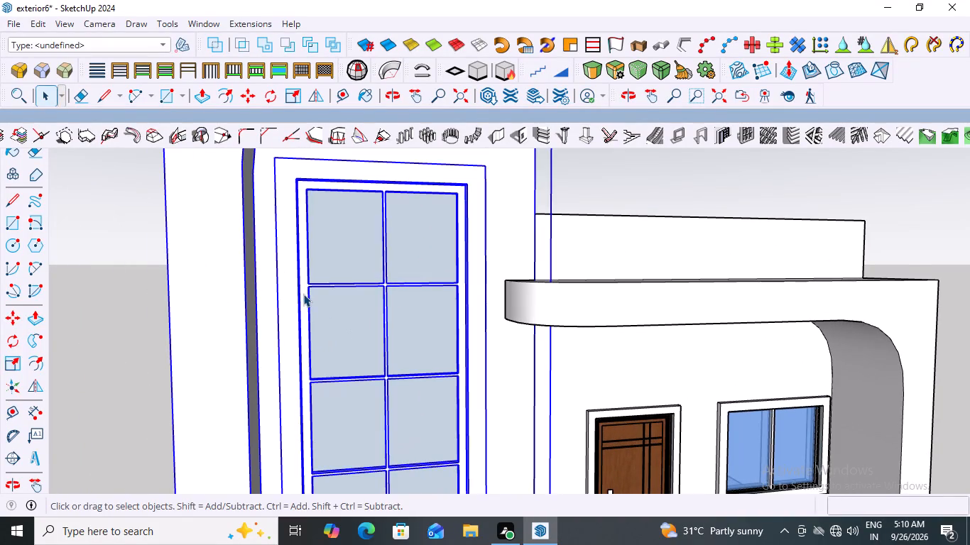
double_click(303, 294)
click(303, 294)
click(303, 294)
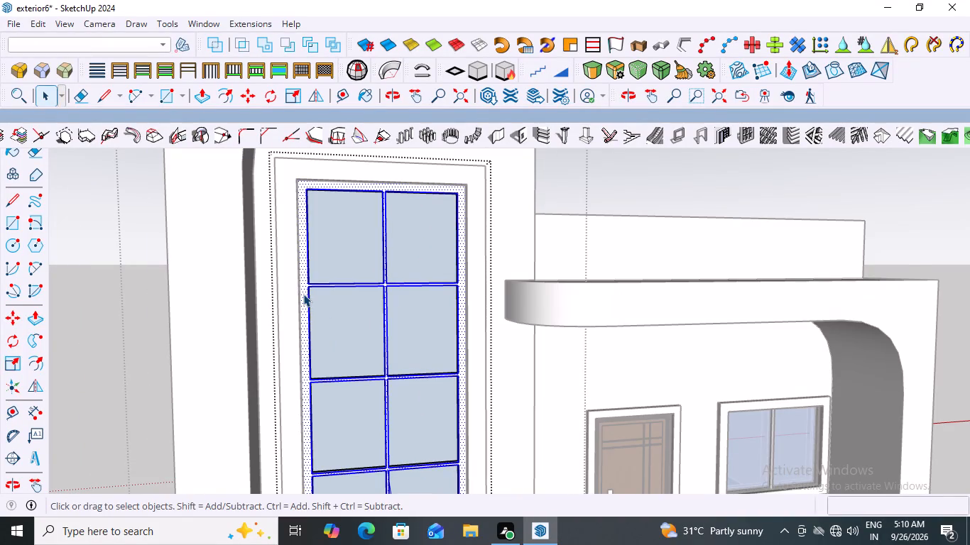
scroll(442, 231, down, 10)
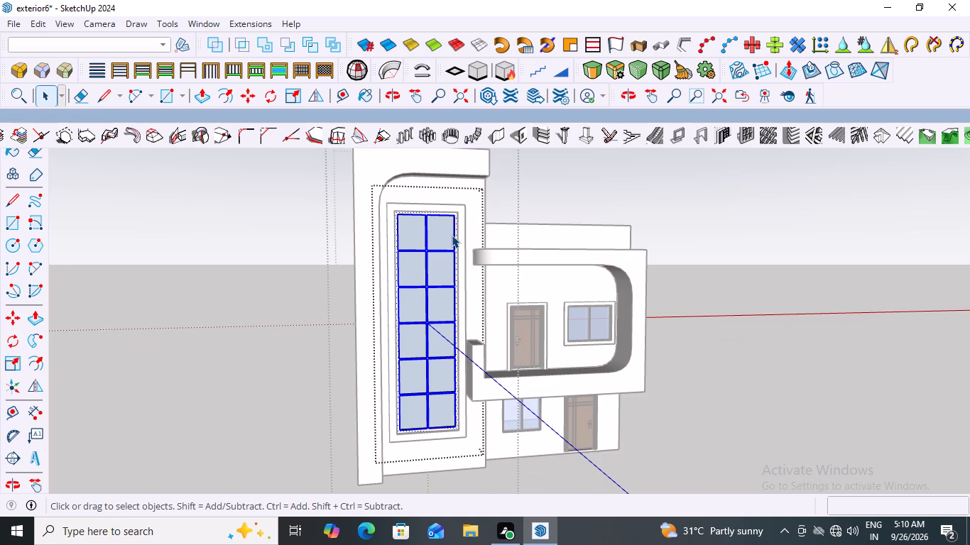
click(215, 20)
click(226, 43)
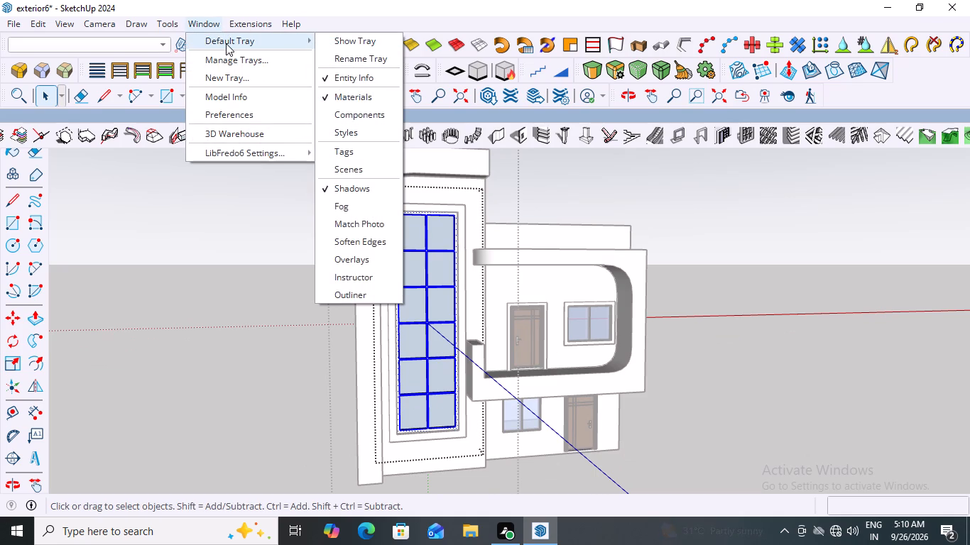
click(345, 37)
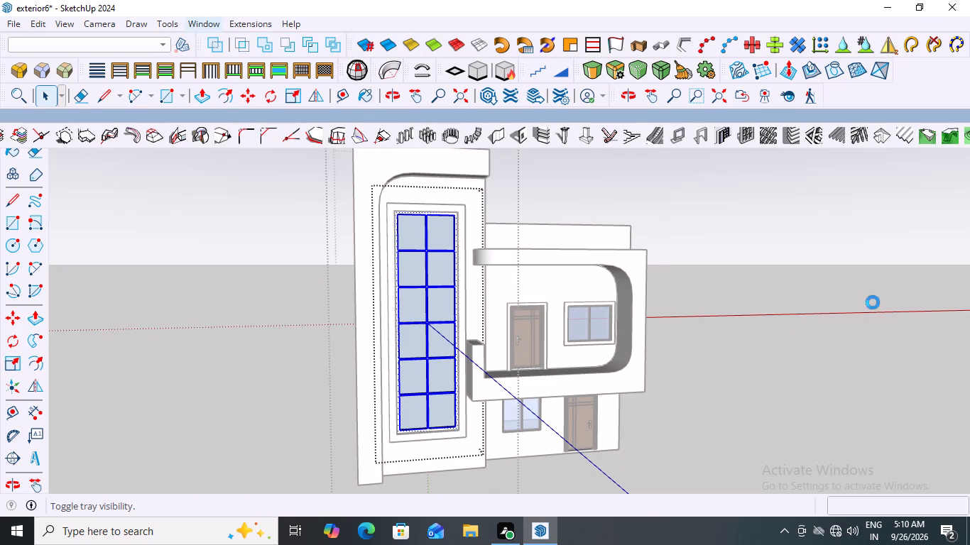
scroll(857, 285, up, 3)
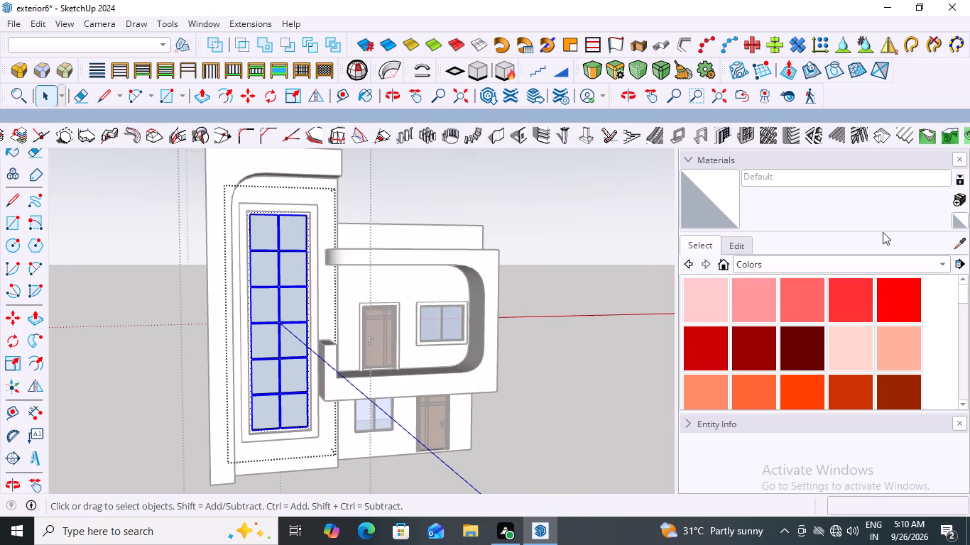
scroll(797, 358, down, 20)
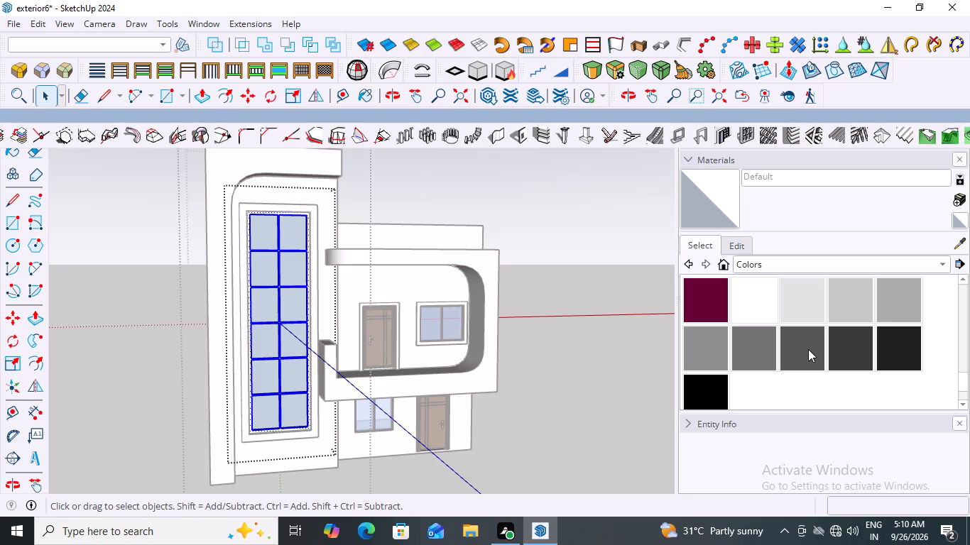
click(837, 348)
scroll(293, 208, up, 2)
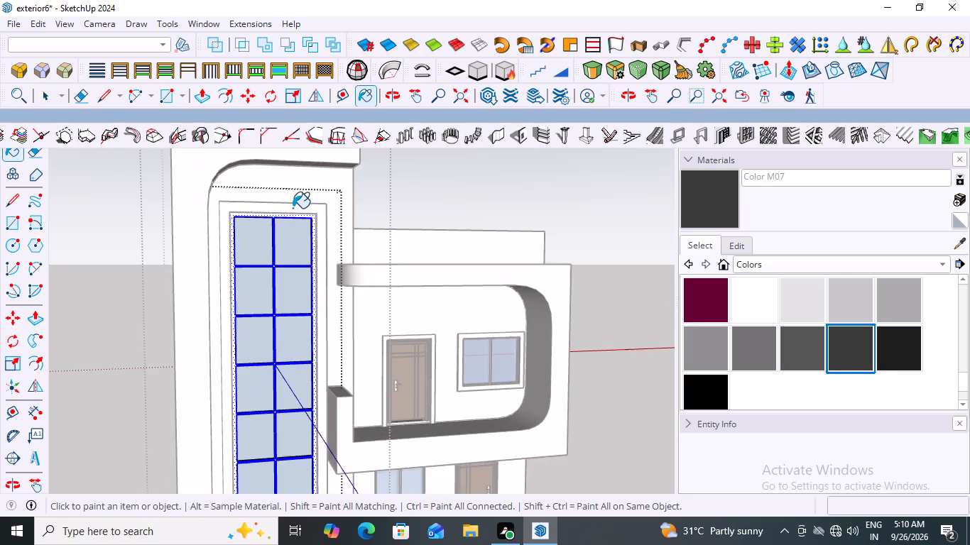
scroll(293, 208, up, 10)
click(255, 214)
scroll(430, 204, down, 2)
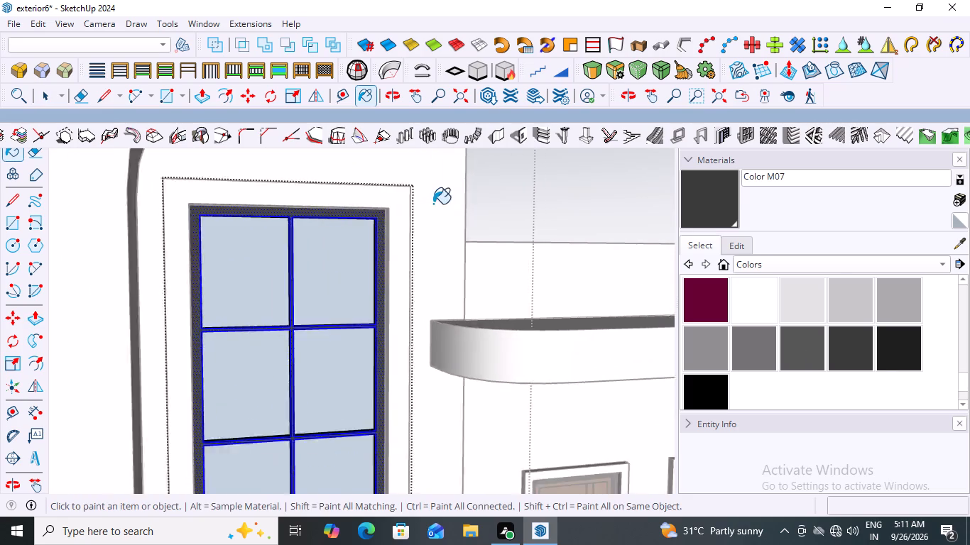
scroll(433, 204, down, 8)
scroll(452, 204, down, 13)
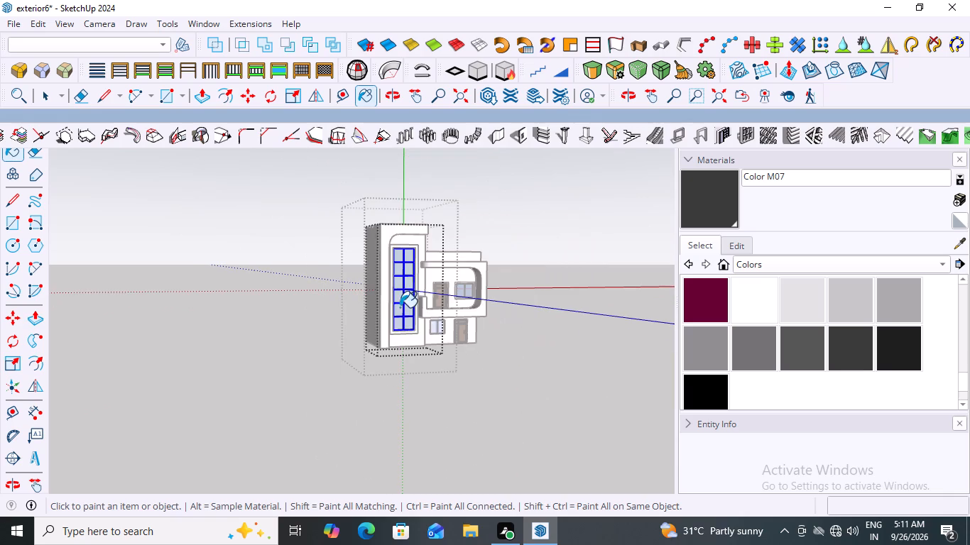
key(space)
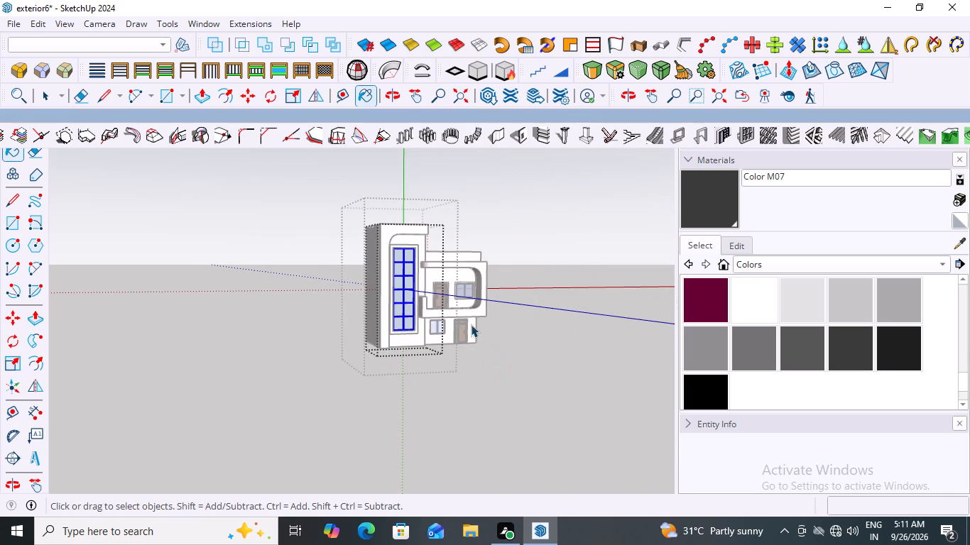
click(521, 246)
Examine the tall block's window frame up close and against the whole house, and close the block's group.
scroll(392, 251, up, 12)
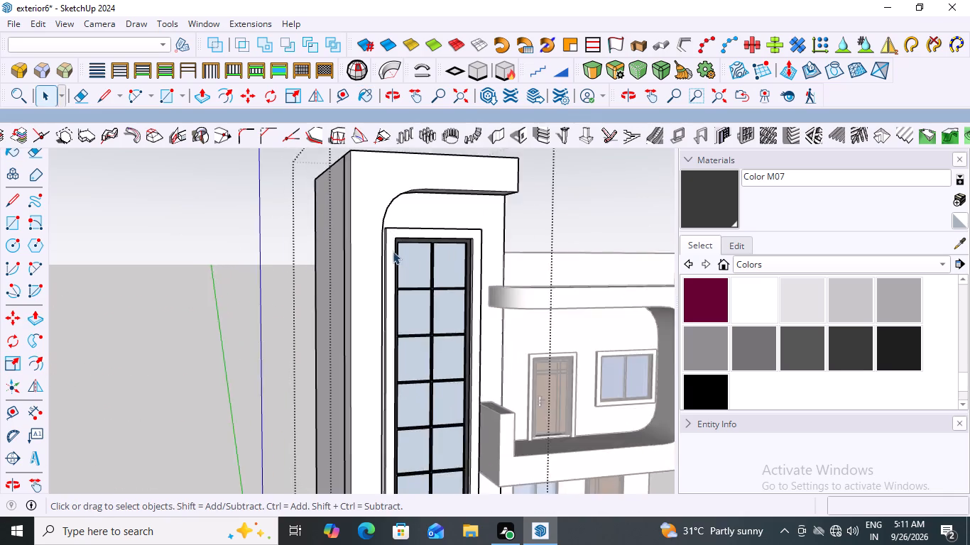
scroll(393, 251, up, 3)
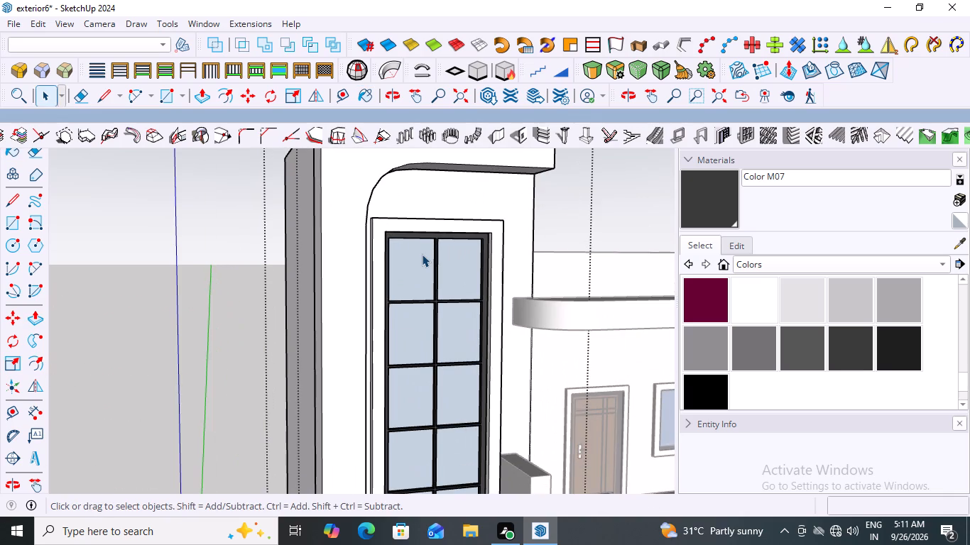
scroll(437, 261, up, 2)
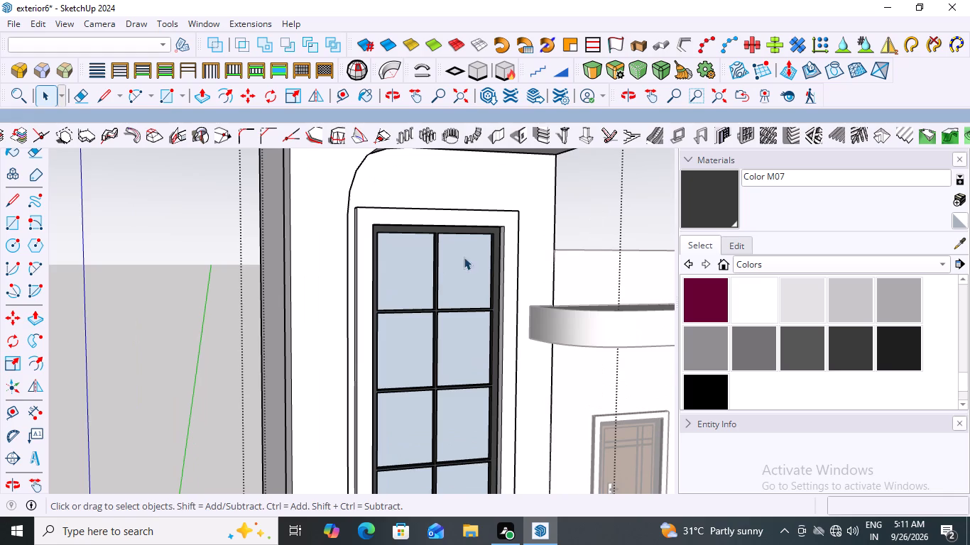
middle_drag(464, 257, 403, 214)
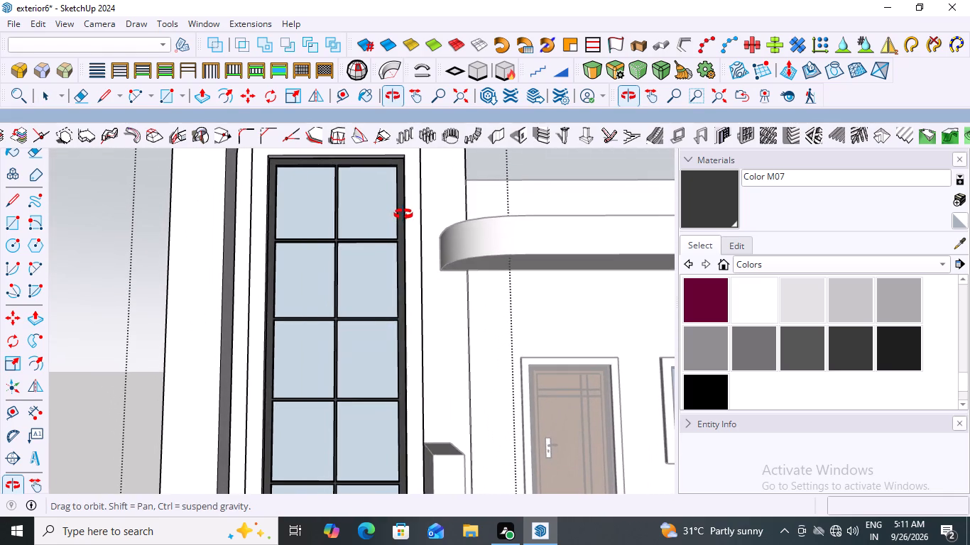
middle_drag(403, 214, 383, 241)
scroll(383, 241, down, 3)
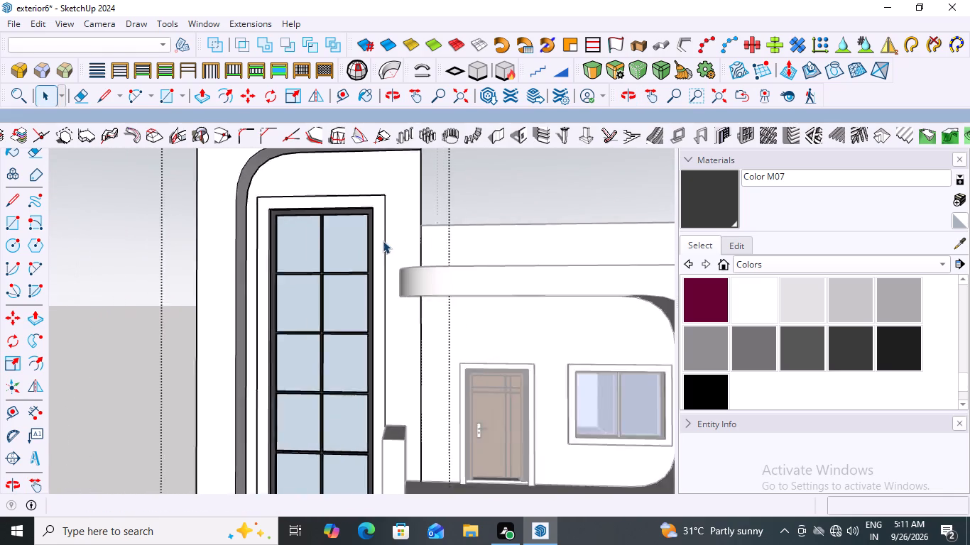
scroll(383, 241, down, 2)
middle_drag(354, 259, 413, 265)
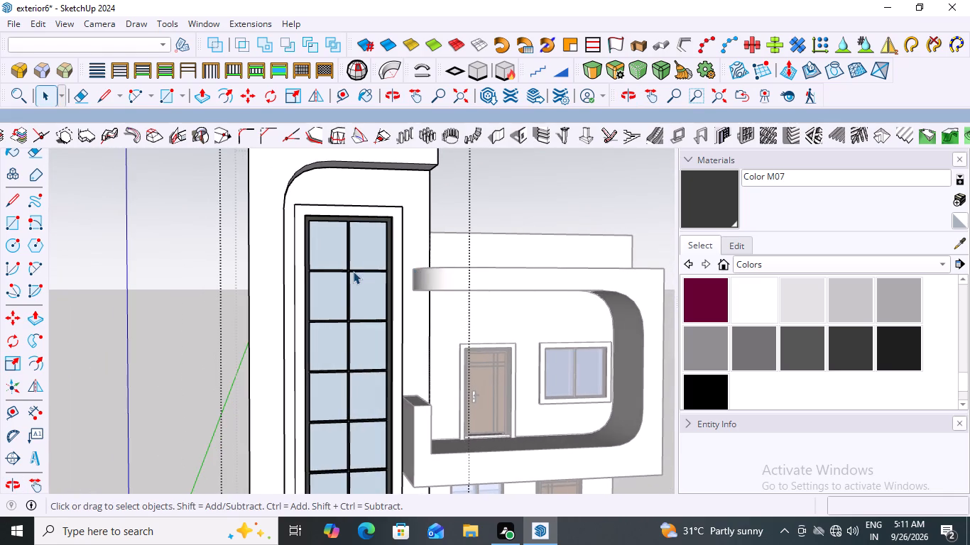
scroll(353, 271, down, 7)
middle_drag(353, 314, 320, 321)
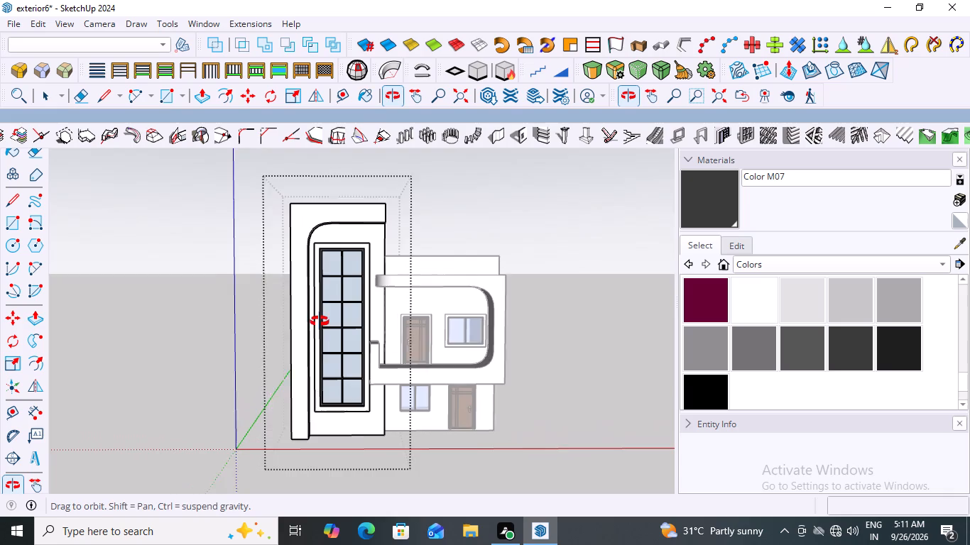
middle_drag(320, 321, 327, 326)
scroll(332, 288, up, 4)
scroll(332, 288, down, 2)
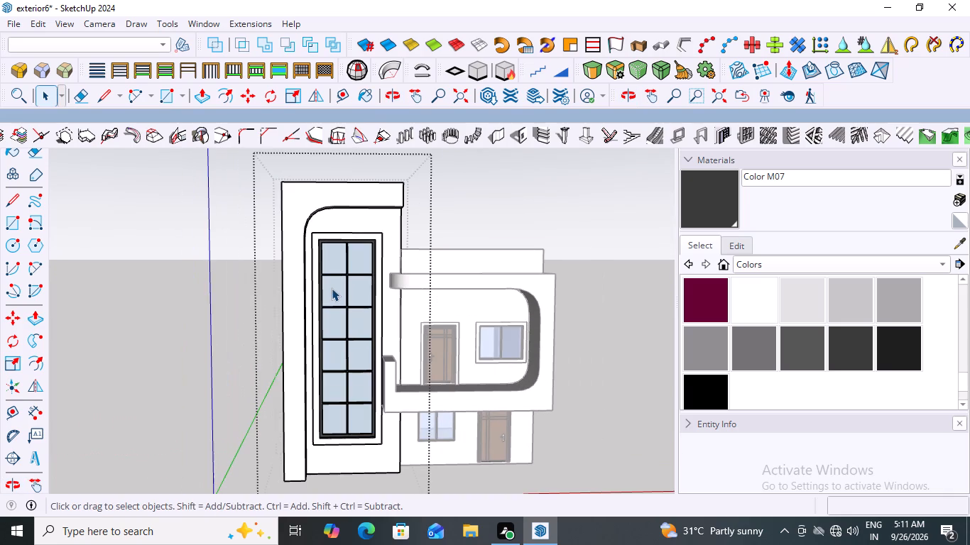
click(521, 229)
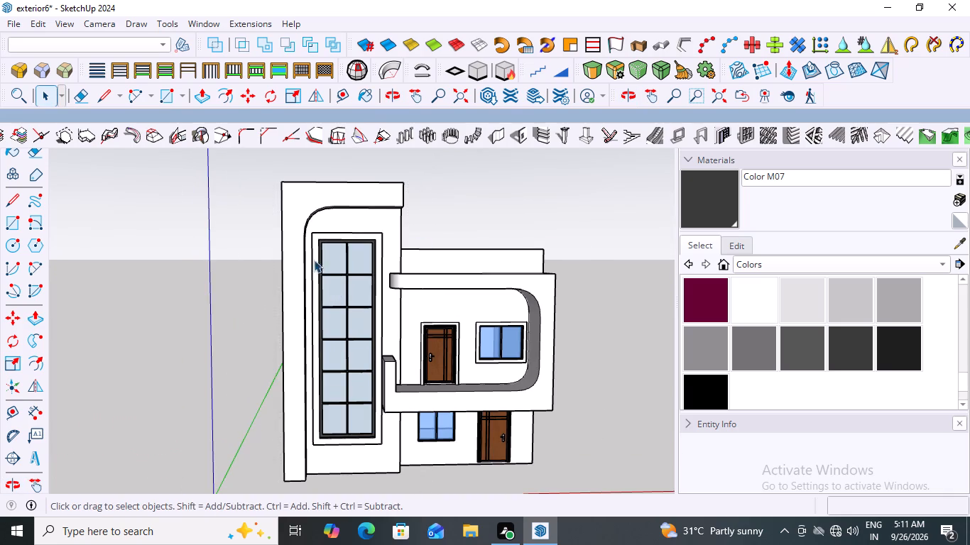
Open the tall block's nested window groups down to the glass panes and select the top-left pane.
scroll(344, 251, up, 2)
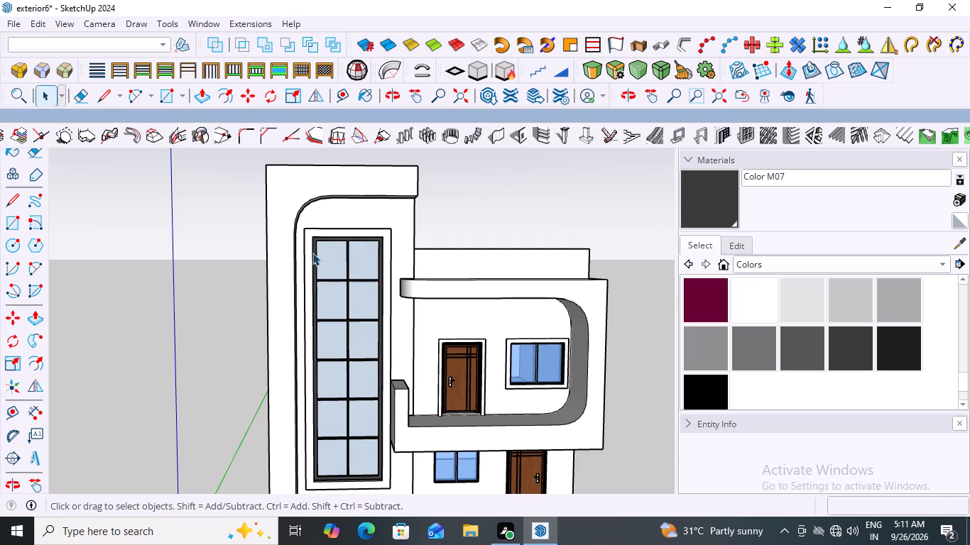
double_click(329, 261)
click(329, 261)
click(329, 261)
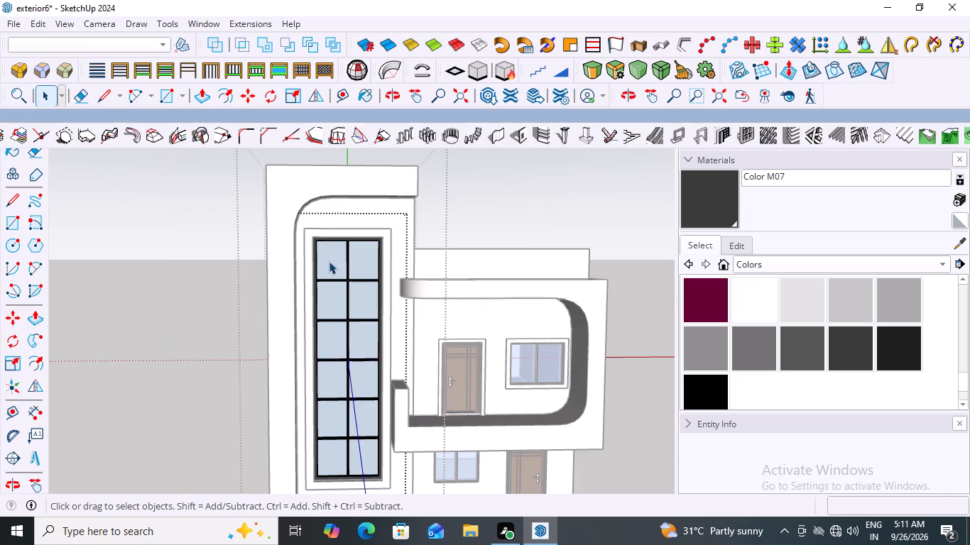
click(329, 261)
click(329, 261)
click(331, 263)
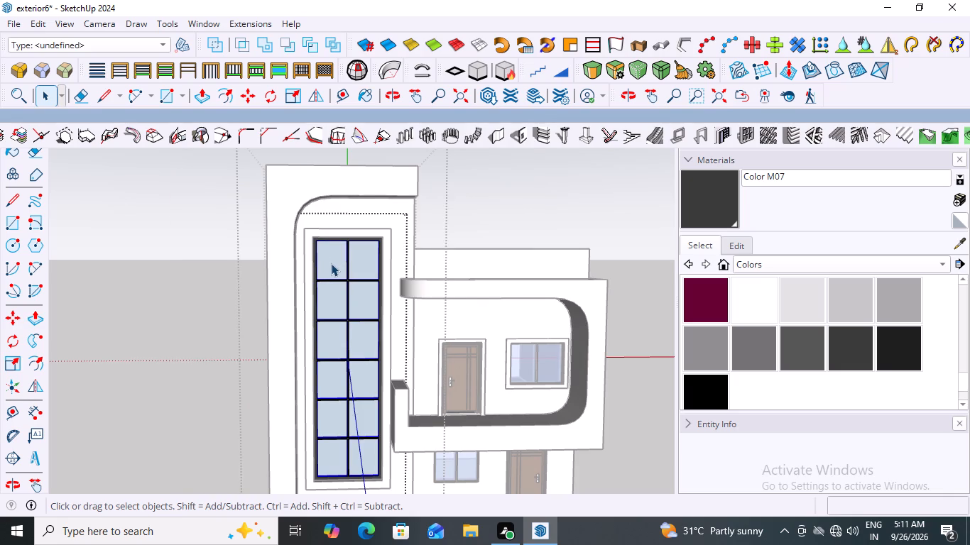
double_click(331, 263)
click(331, 263)
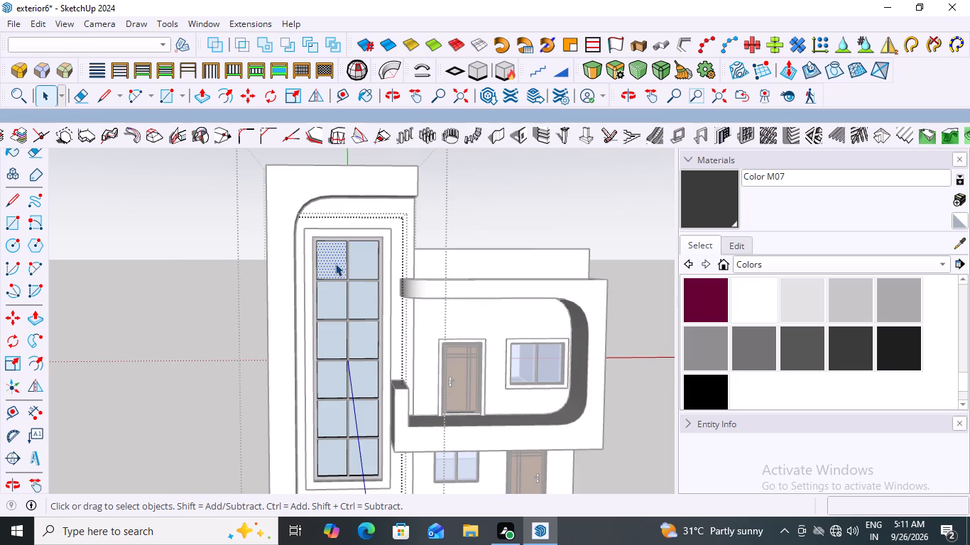
Browse the material collections, including Metal, and bring up Glass and Mirrors.
scroll(838, 339, down, 3)
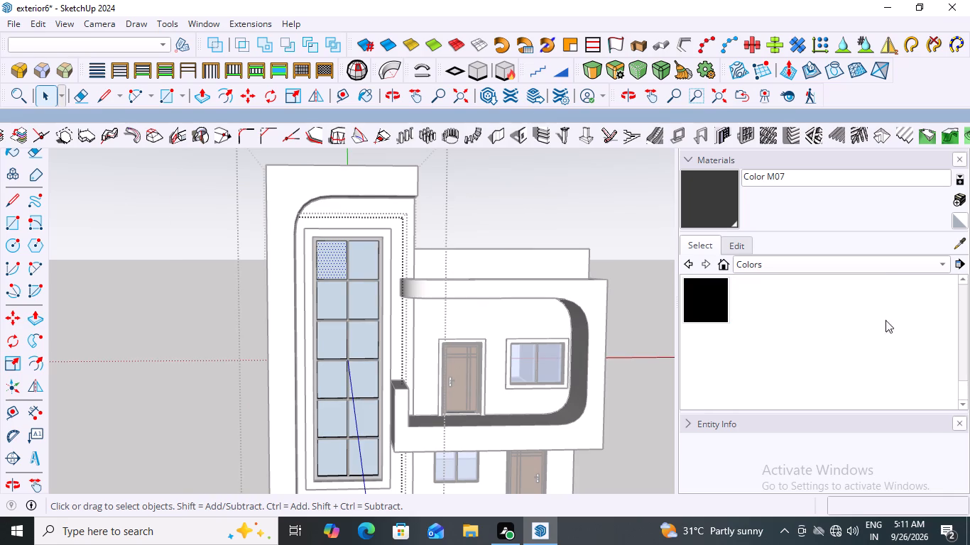
click(942, 263)
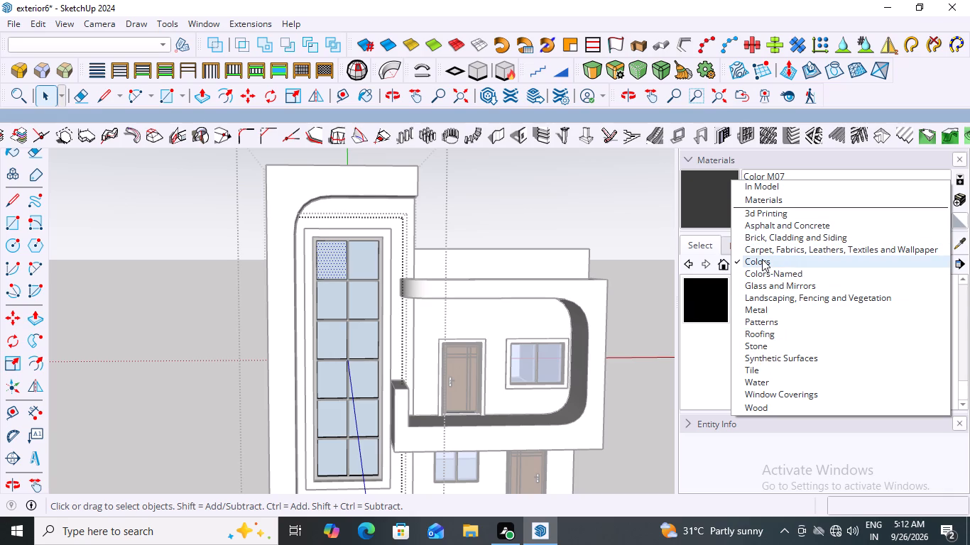
scroll(762, 259, down, 3)
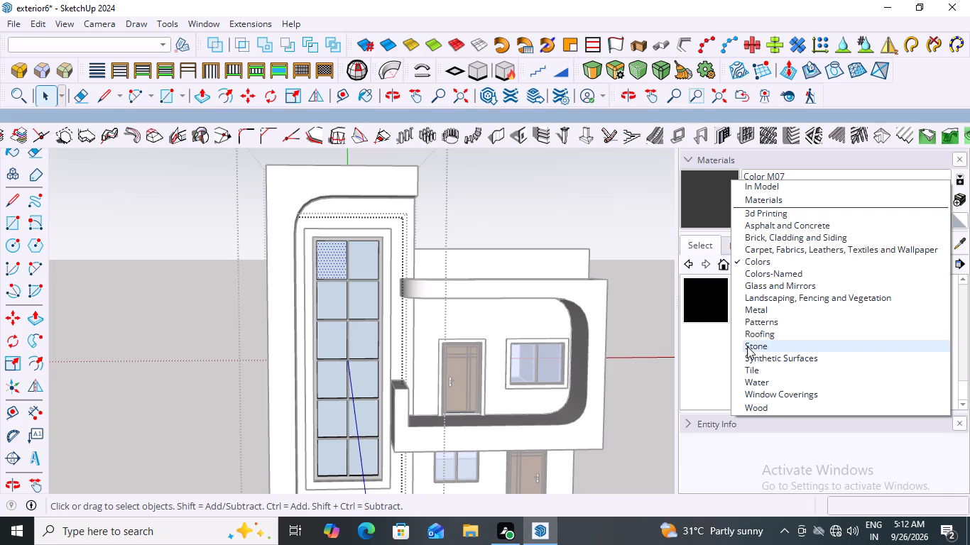
scroll(763, 346, up, 6)
scroll(757, 314, down, 4)
middle_click(757, 314)
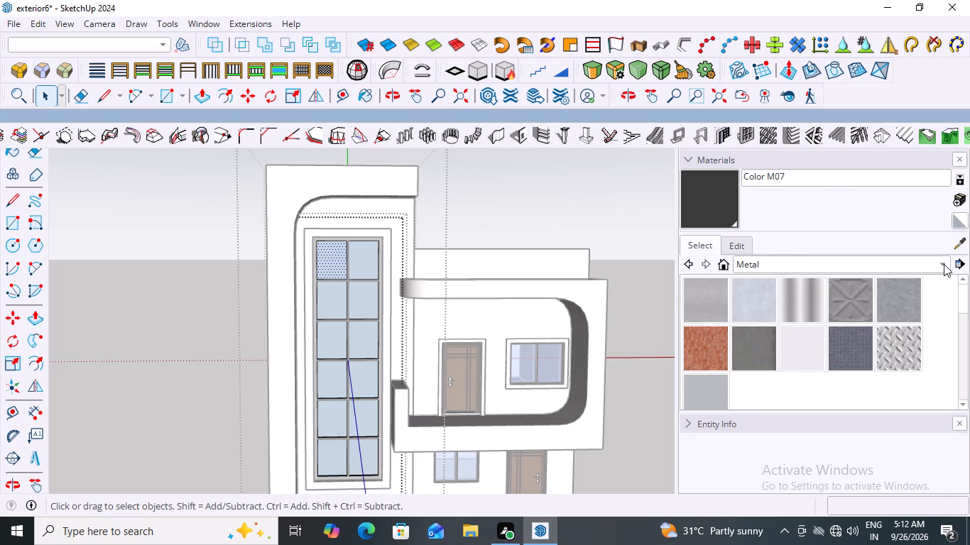
click(944, 264)
scroll(750, 237, up, 3)
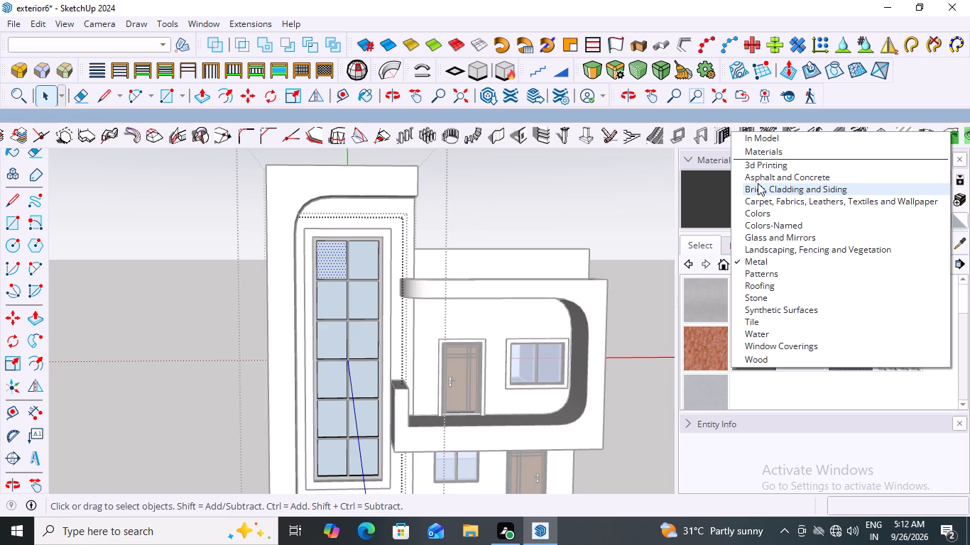
click(770, 239)
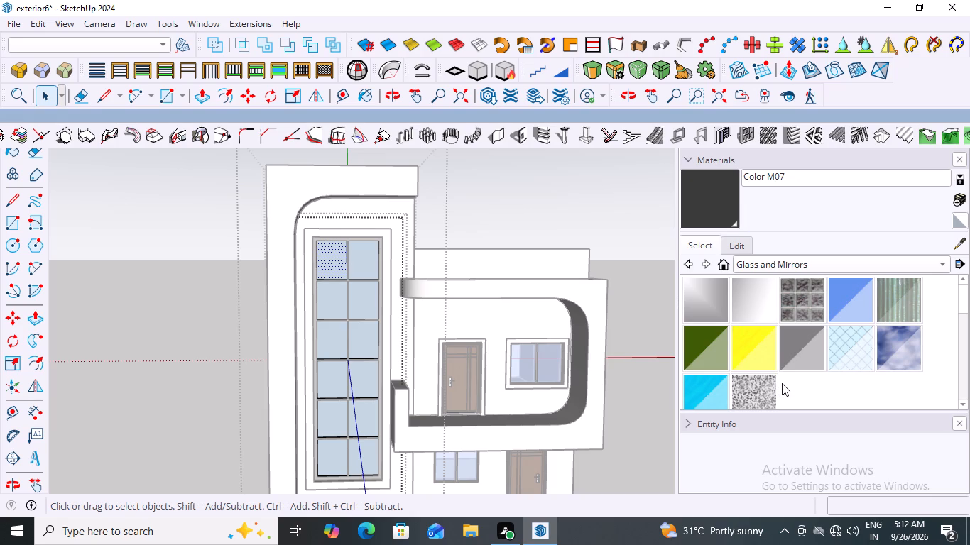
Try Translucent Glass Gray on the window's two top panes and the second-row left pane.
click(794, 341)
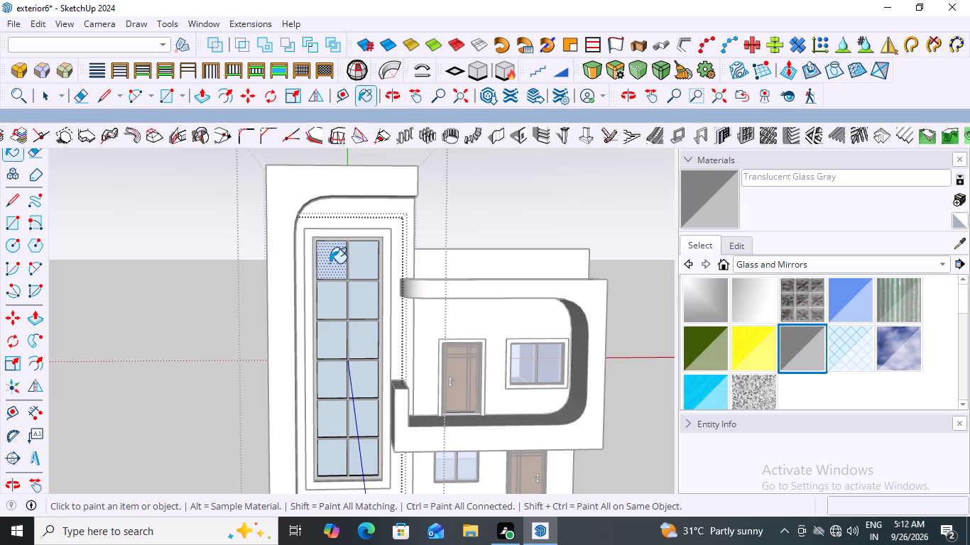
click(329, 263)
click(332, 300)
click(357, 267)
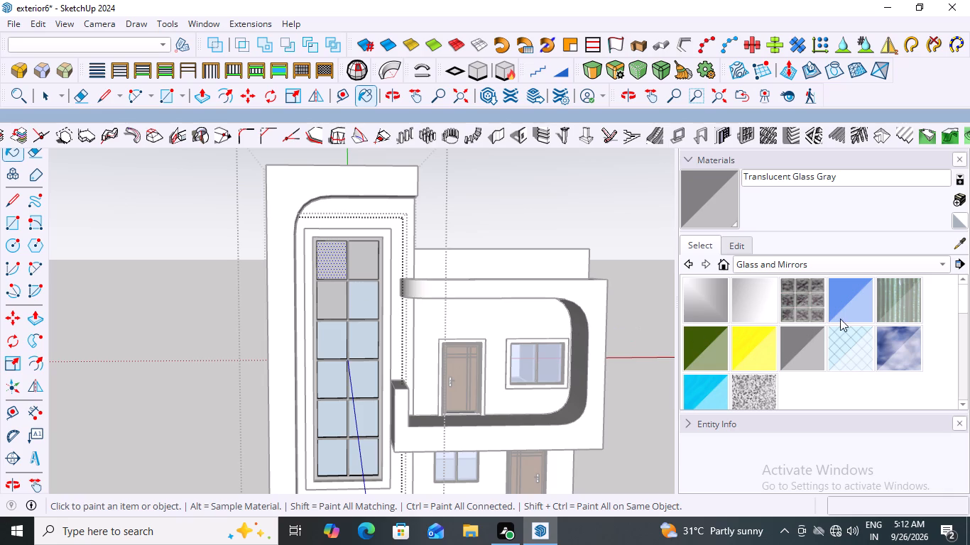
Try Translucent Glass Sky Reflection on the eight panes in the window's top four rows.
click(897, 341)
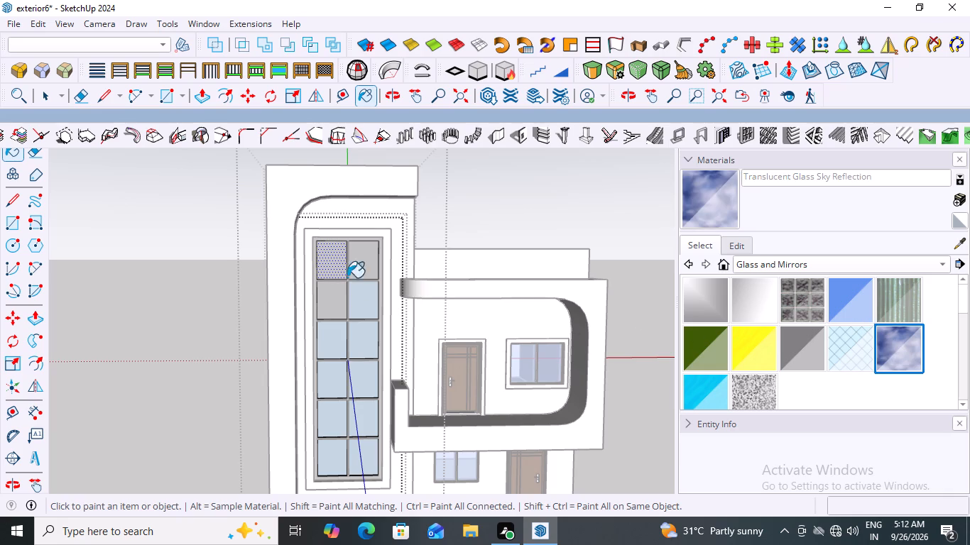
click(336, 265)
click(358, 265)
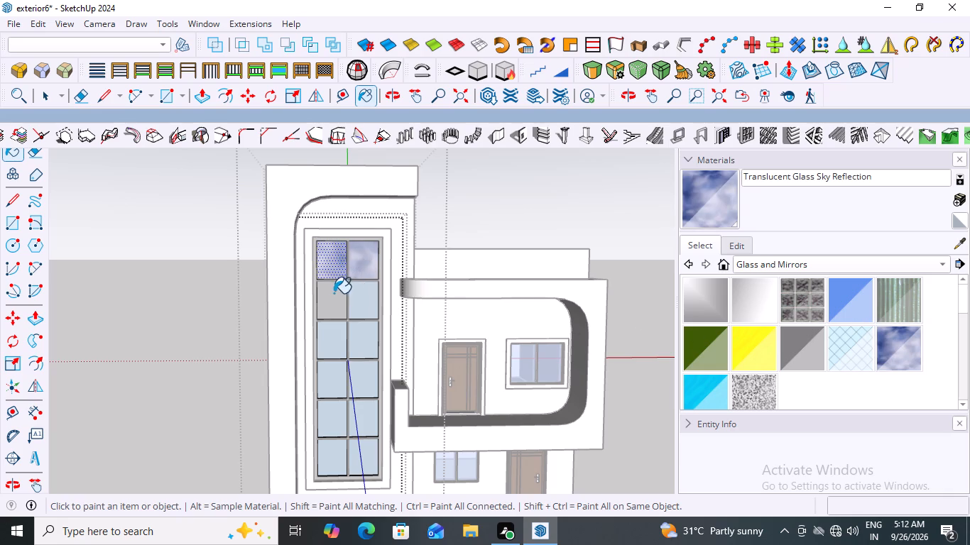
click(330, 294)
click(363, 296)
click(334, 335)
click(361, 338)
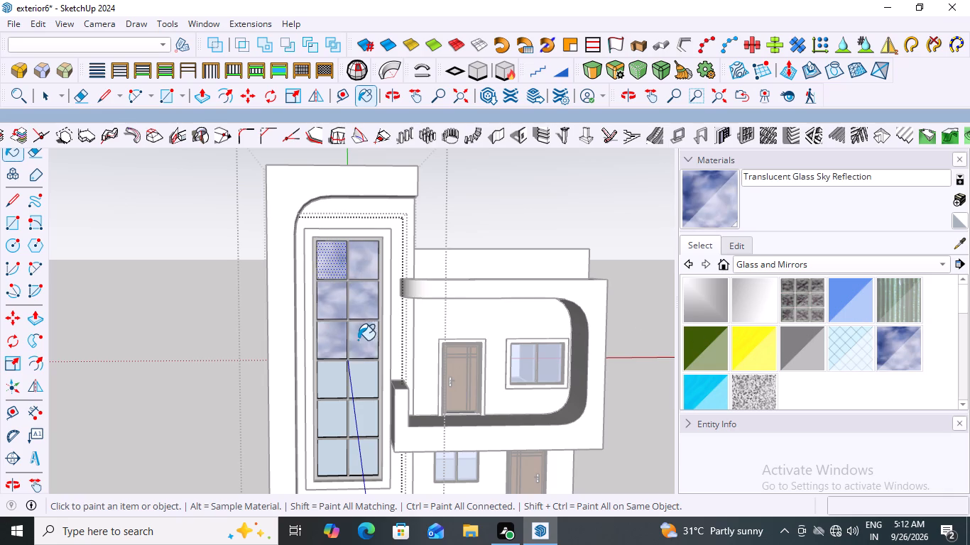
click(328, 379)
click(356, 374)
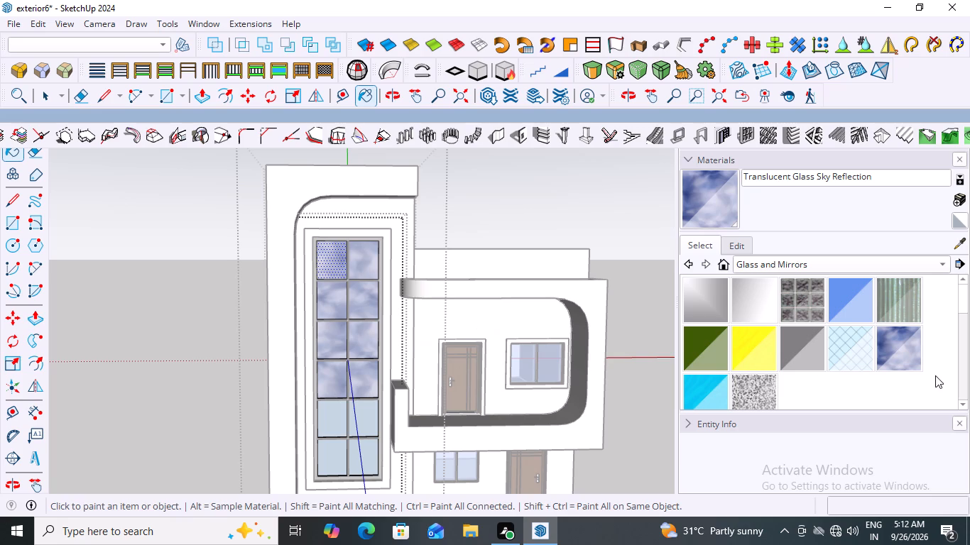
Paint all twelve panes of the tall window with Translucent Glass Blue and close the glass panes' group.
click(850, 302)
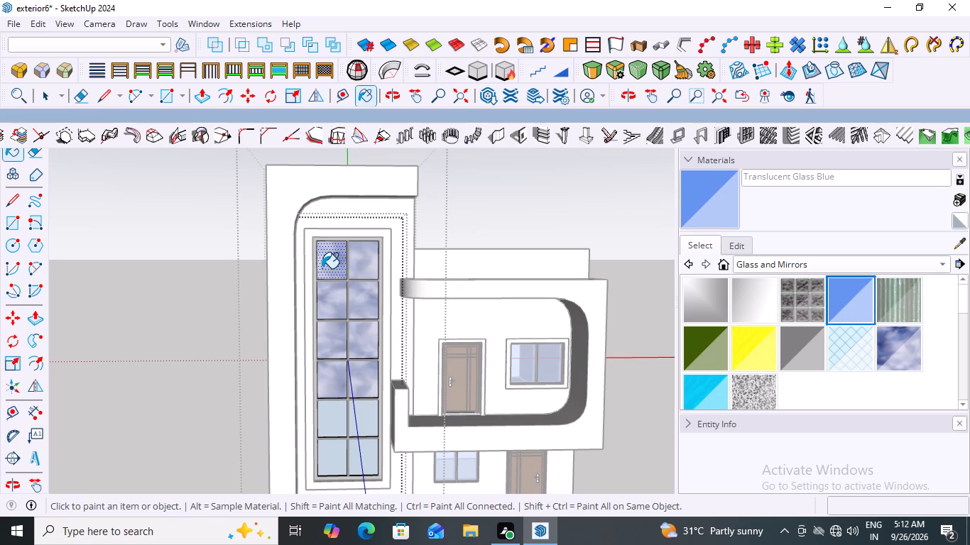
click(322, 268)
click(354, 264)
click(334, 298)
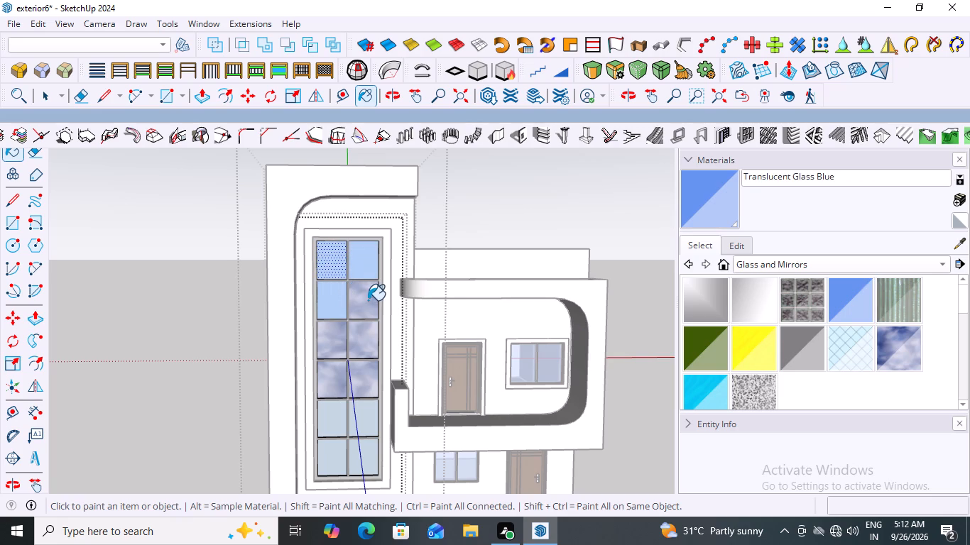
click(368, 300)
click(337, 341)
click(359, 342)
click(332, 381)
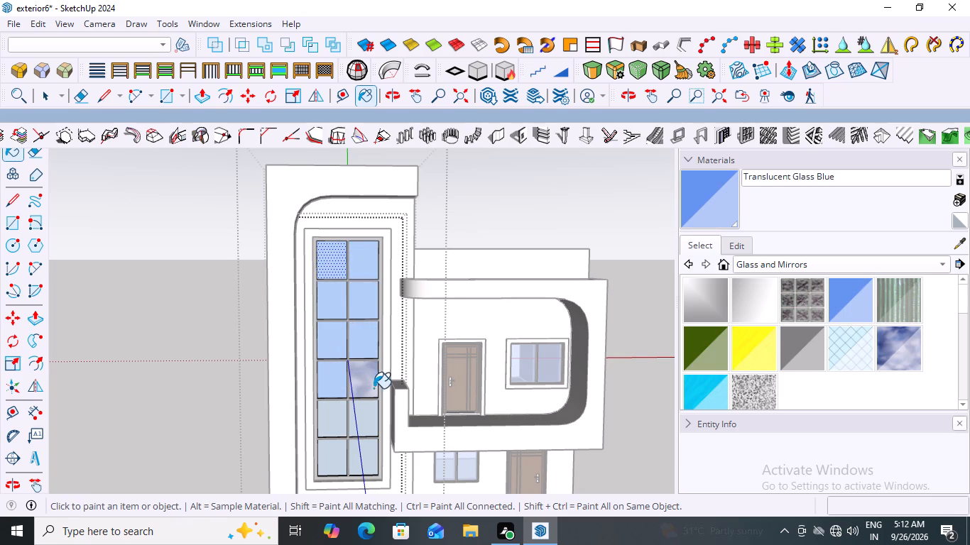
click(355, 383)
scroll(371, 348, down, 3)
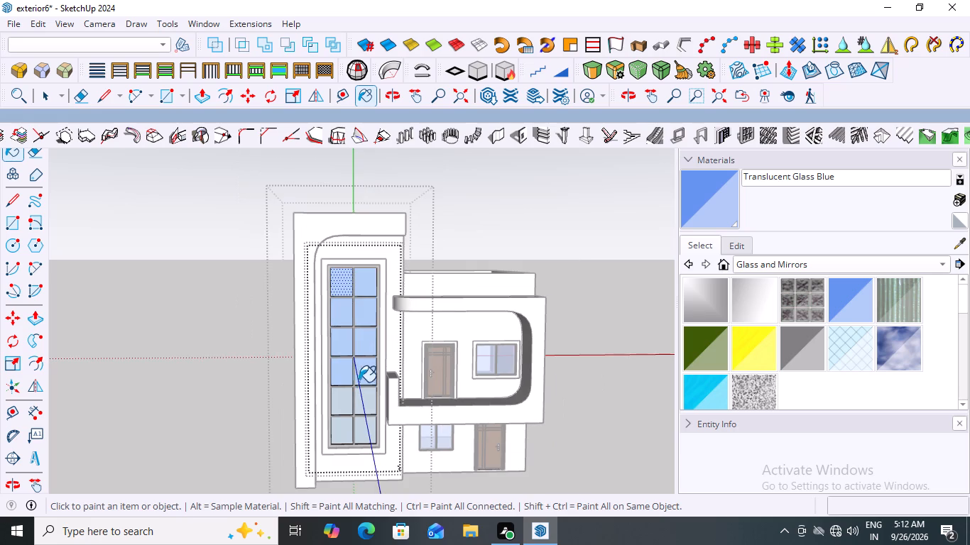
click(342, 401)
click(363, 401)
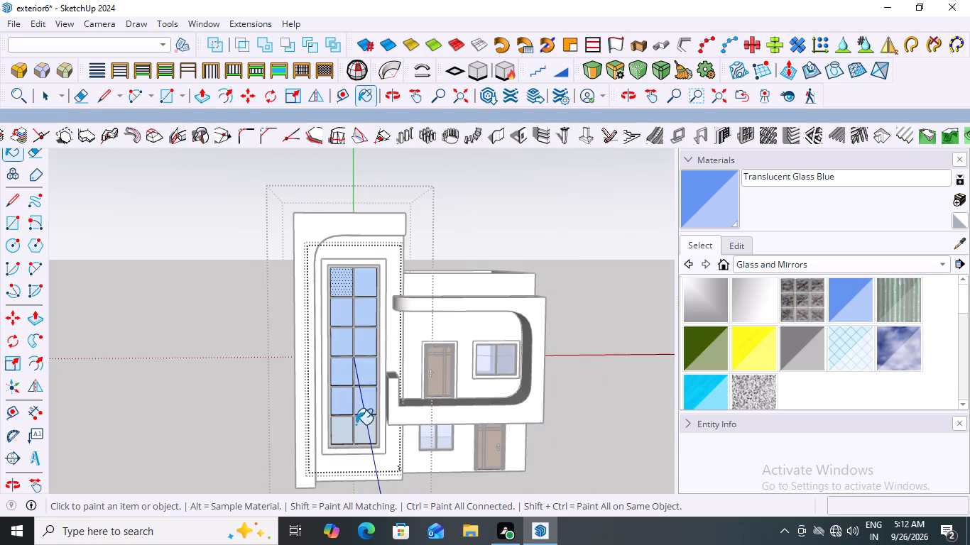
scroll(346, 433, up, 3)
click(345, 433)
click(374, 433)
scroll(198, 310, down, 2)
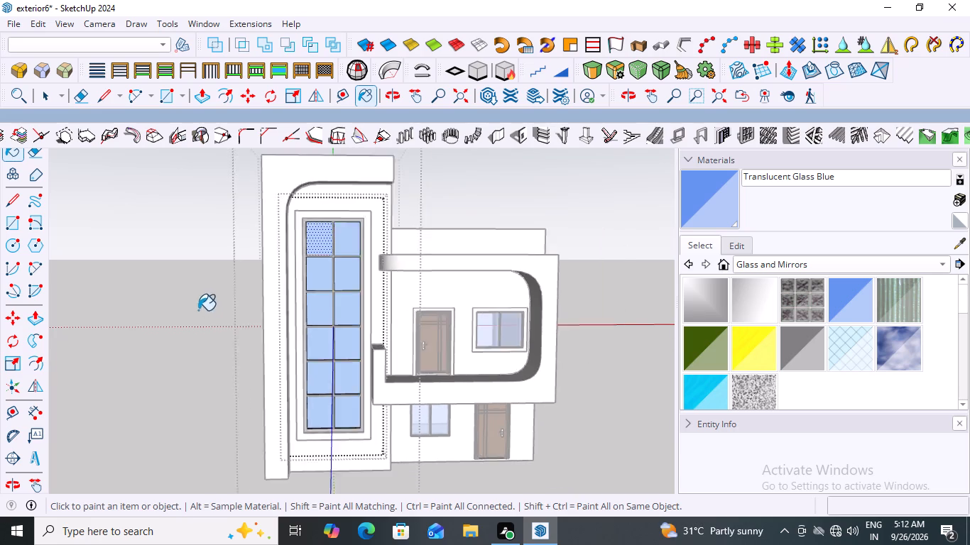
scroll(198, 310, down, 7)
key(space)
click(539, 250)
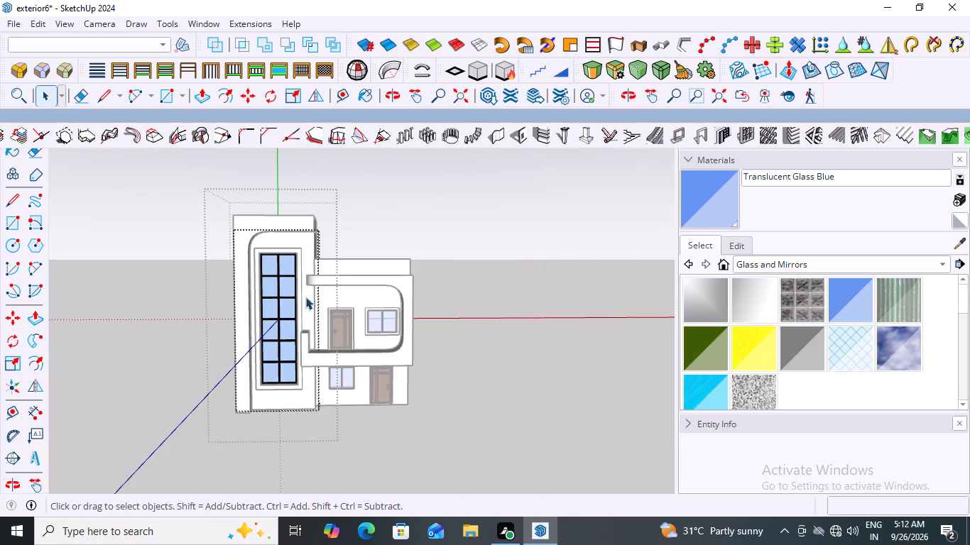
Examine the tall block's glazed window up close and against the whole house front.
middle_drag(307, 297, 340, 307)
scroll(290, 299, up, 9)
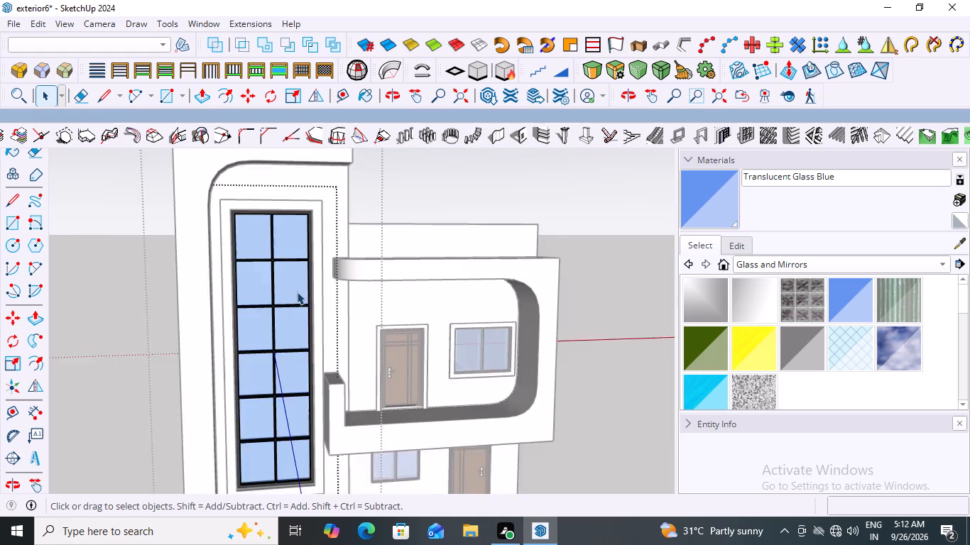
scroll(297, 292, up, 2)
scroll(297, 292, down, 11)
middle_drag(578, 195, 565, 199)
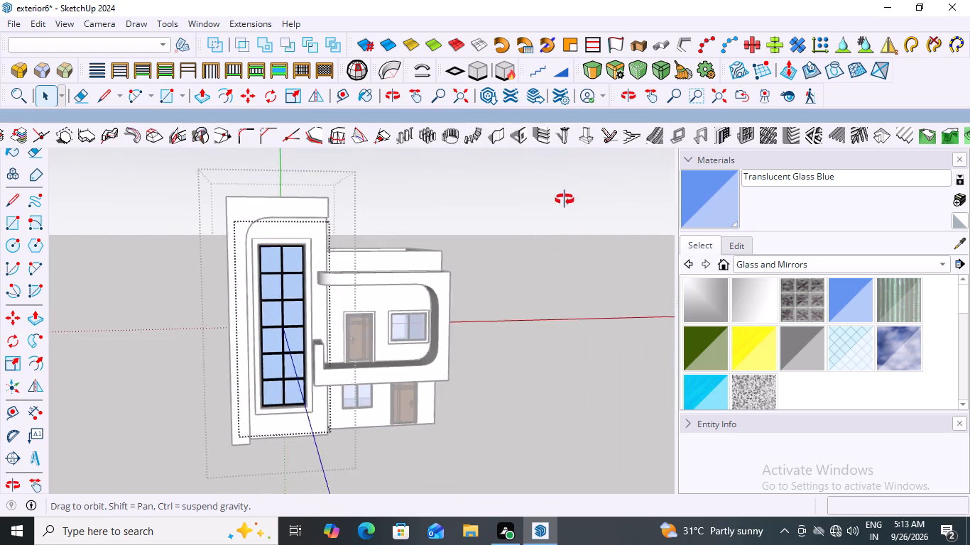
middle_drag(565, 199, 550, 185)
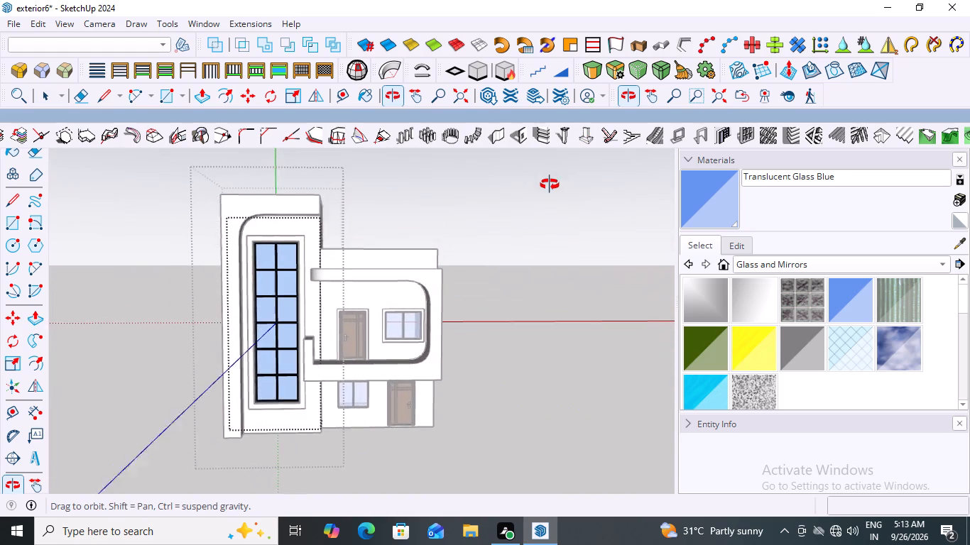
middle_drag(550, 185, 559, 189)
scroll(241, 285, up, 10)
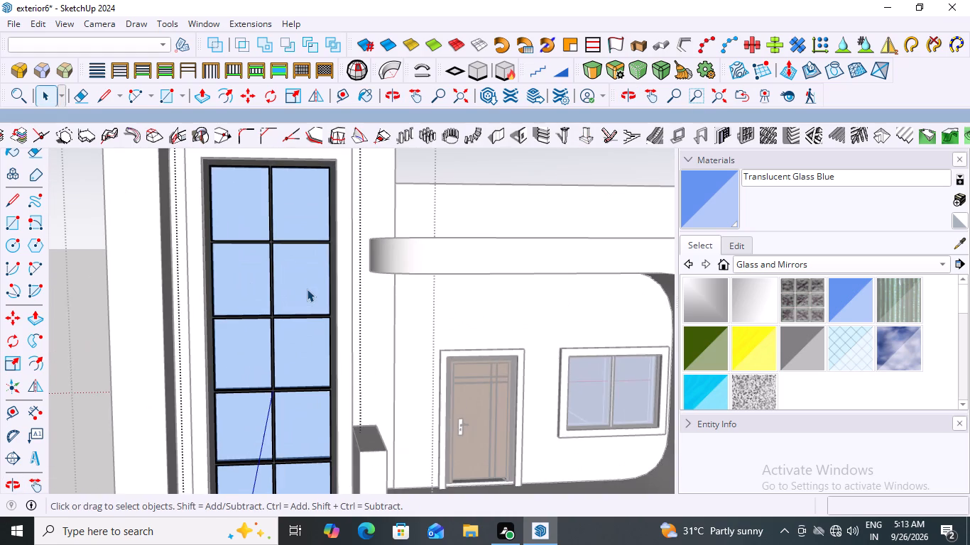
scroll(317, 268, down, 7)
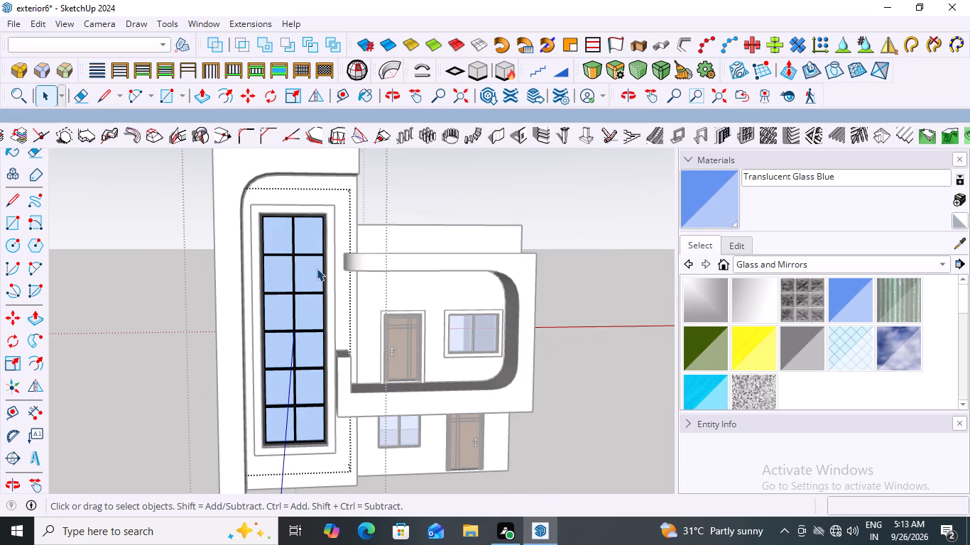
scroll(317, 268, down, 1)
scroll(317, 268, up, 2)
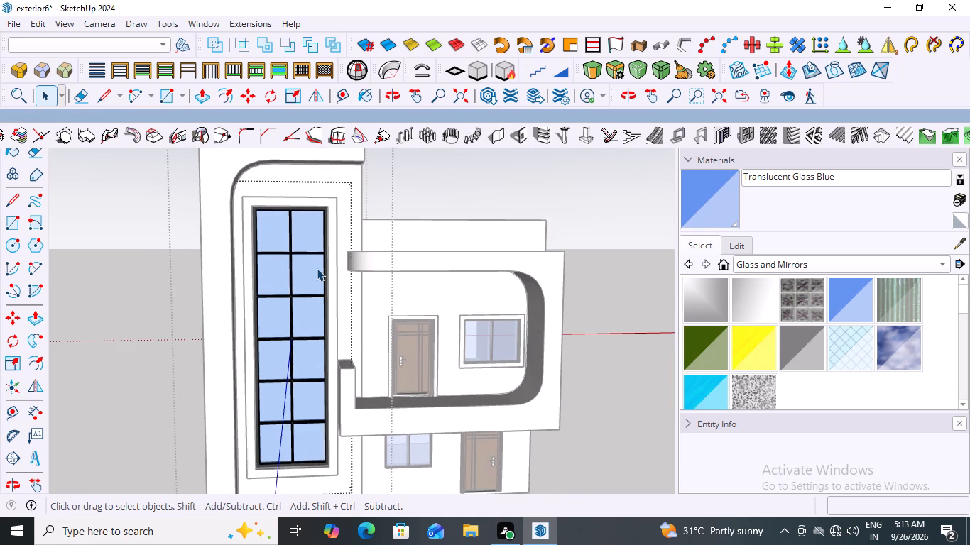
scroll(317, 268, up, 2)
Close the window group and paint the front face of the tall window's surround with Stone Brushed Khaki.
key(space)
click(587, 160)
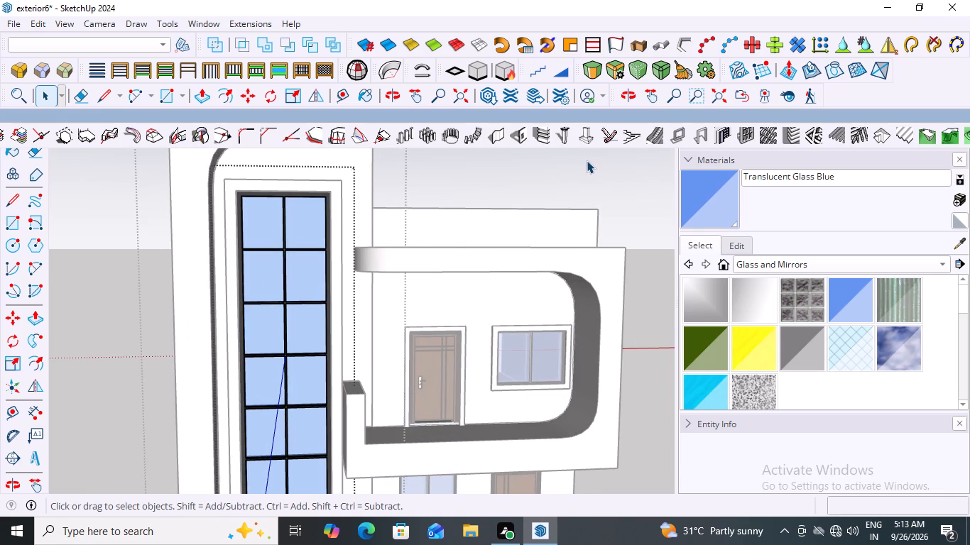
scroll(463, 202, down, 5)
scroll(329, 286, up, 3)
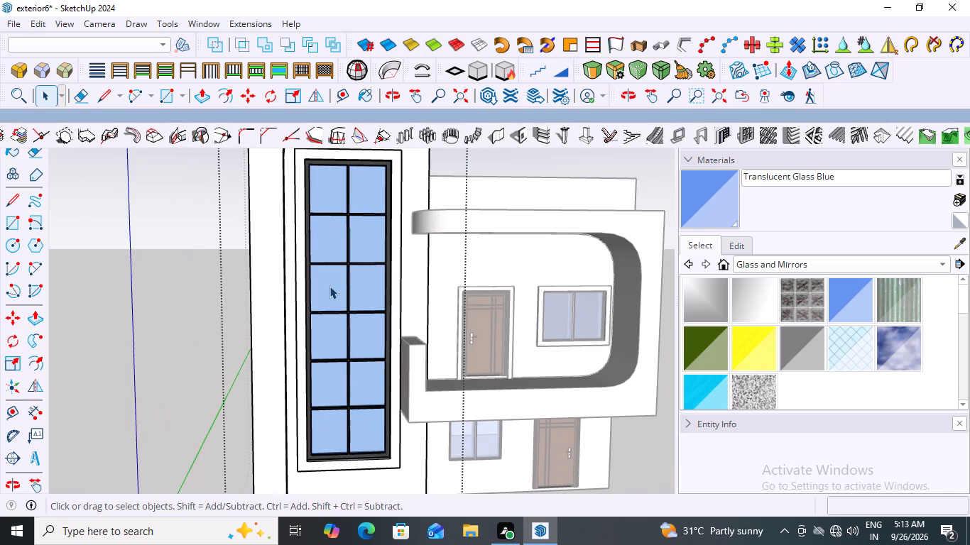
click(390, 155)
click(390, 155)
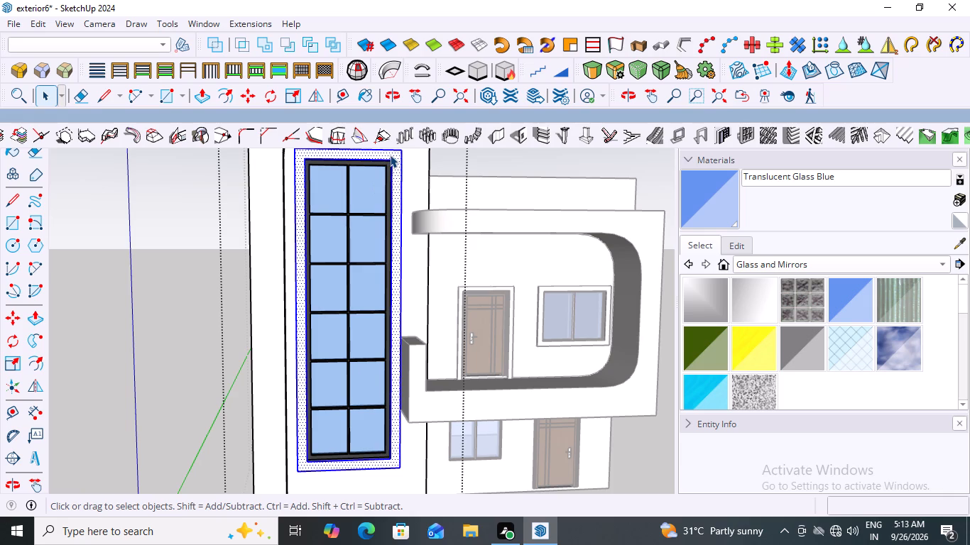
double_click(390, 155)
middle_drag(430, 184, 341, 211)
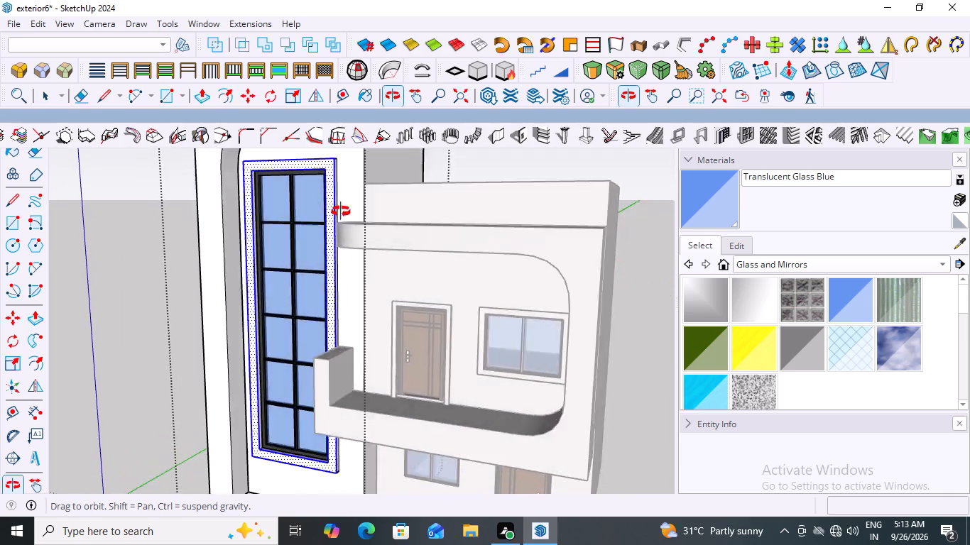
middle_drag(341, 211, 423, 212)
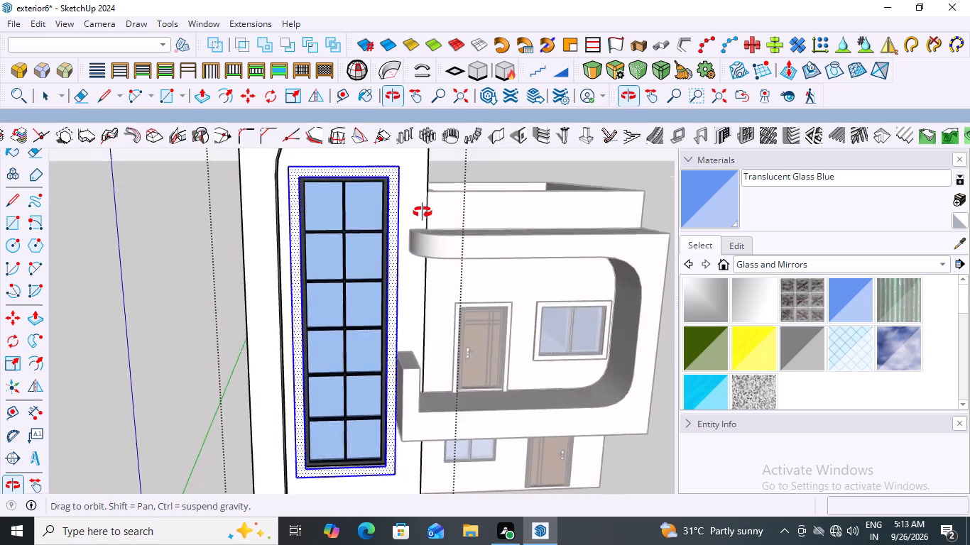
middle_drag(423, 212, 405, 227)
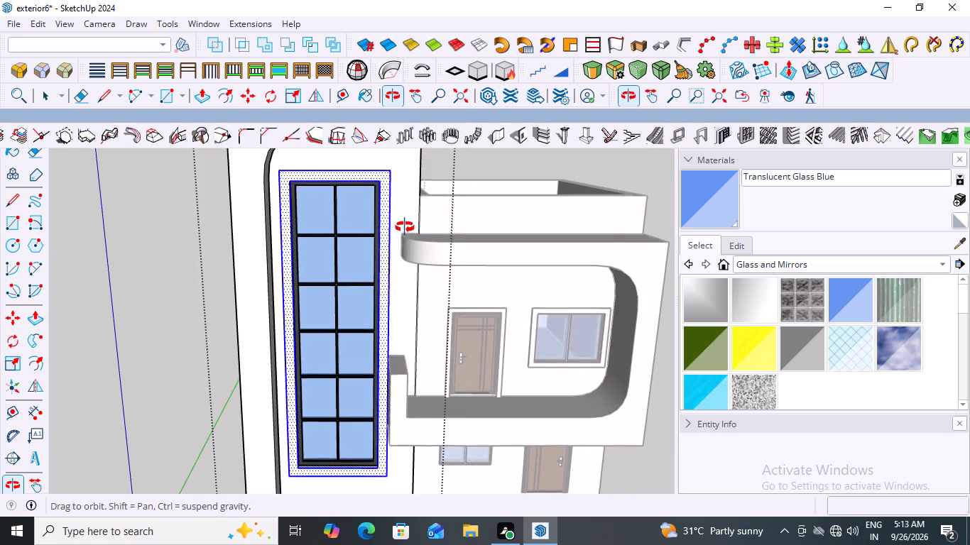
middle_drag(405, 227, 398, 243)
scroll(399, 240, down, 2)
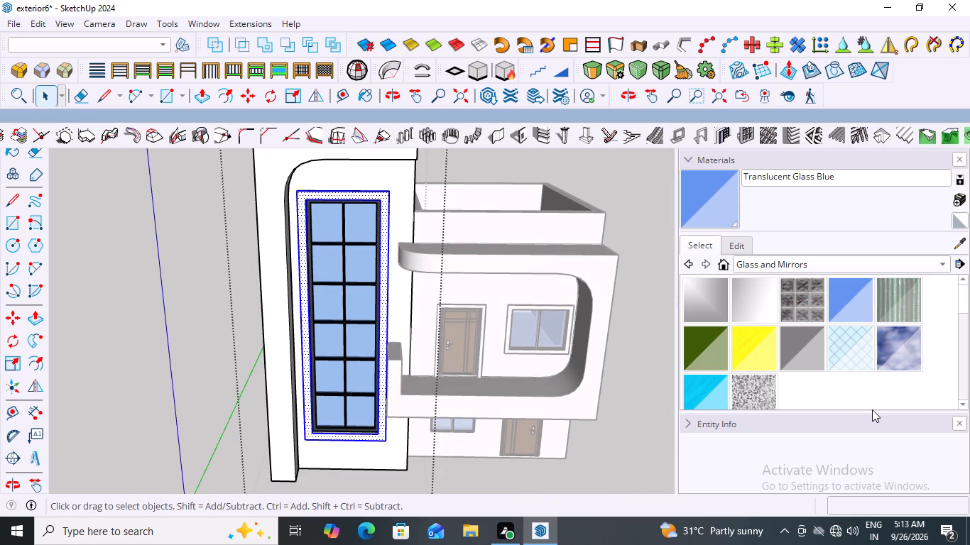
scroll(872, 409, up, 1)
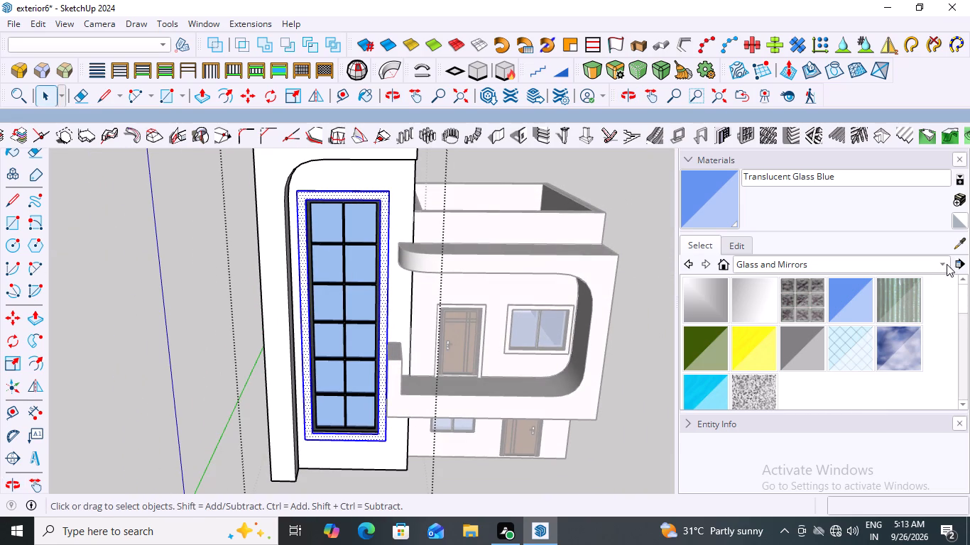
click(942, 266)
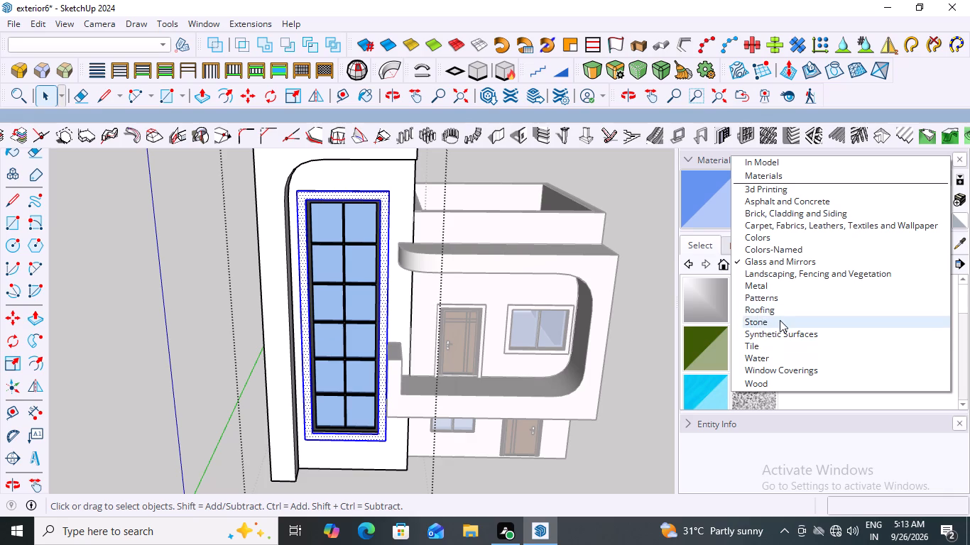
click(780, 320)
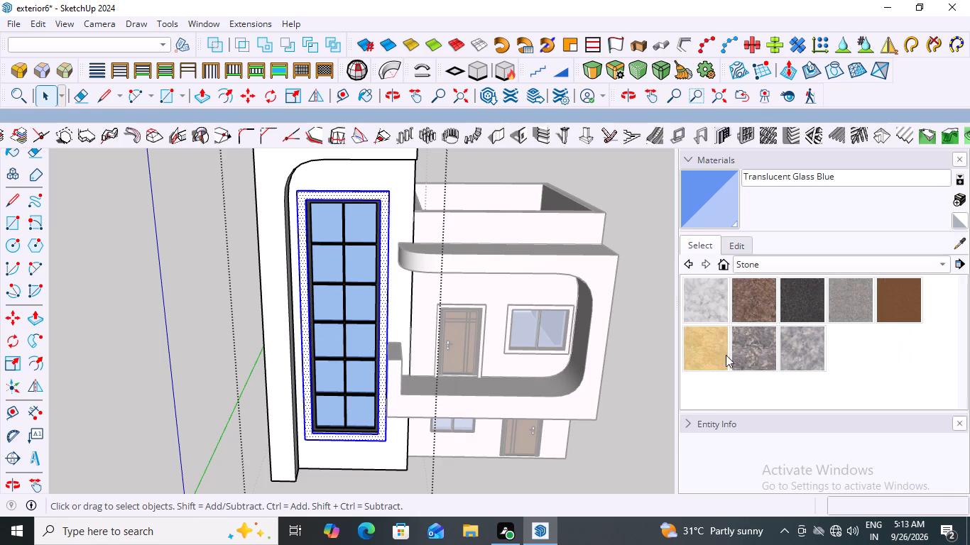
click(717, 355)
scroll(392, 218, up, 3)
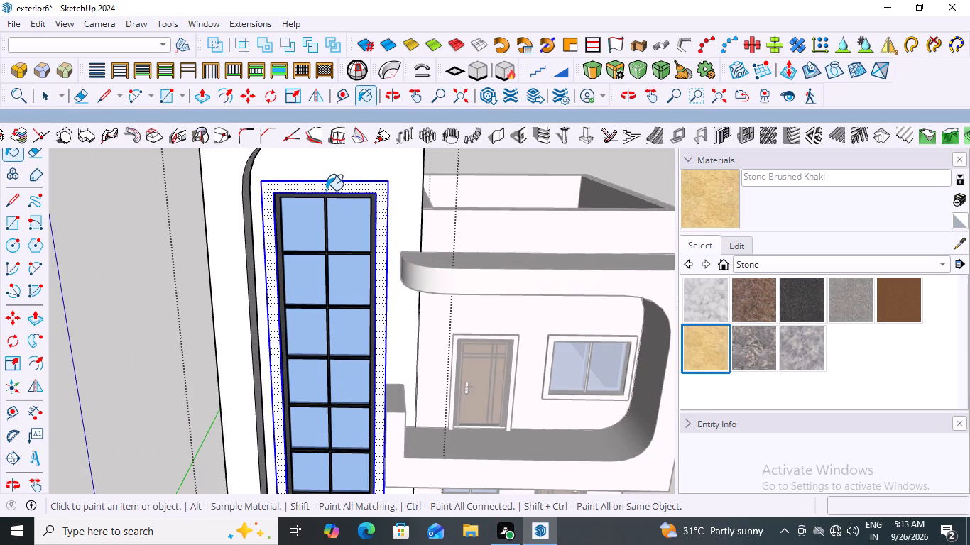
click(326, 190)
Paint the outer top edge of the tall window's surround with Stone Brushed Khaki.
scroll(406, 192, down, 6)
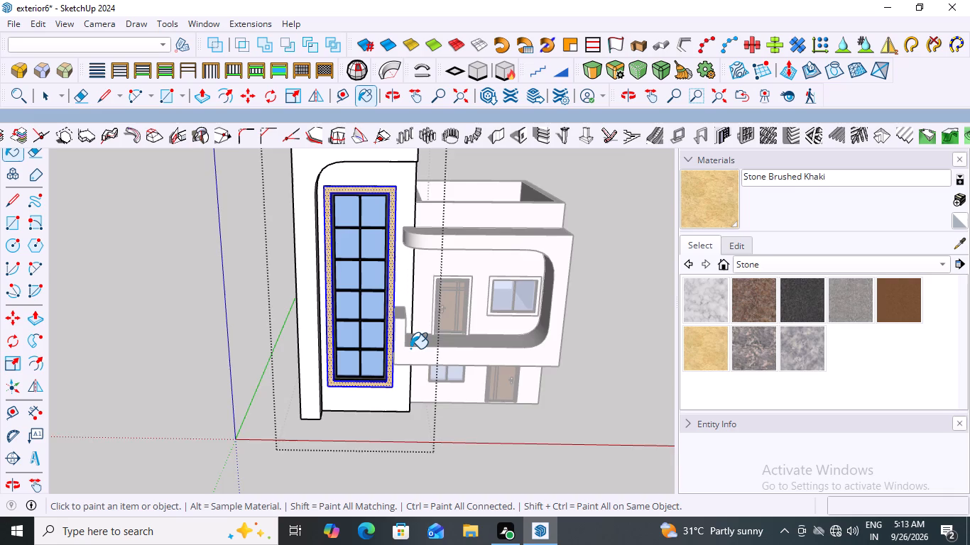
scroll(410, 348, up, 3)
middle_drag(423, 263, 410, 415)
scroll(427, 324, down, 1)
scroll(339, 258, up, 10)
click(358, 246)
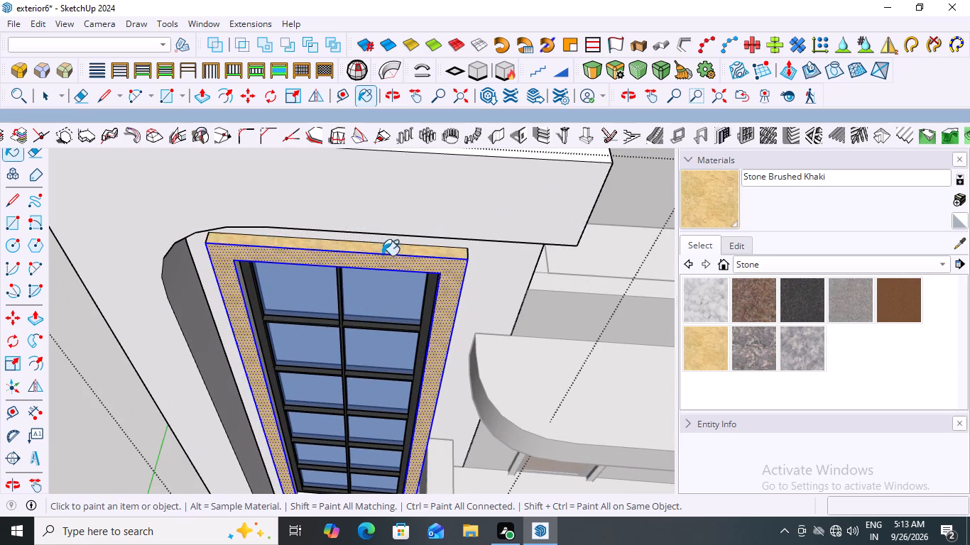
Paint both outer side edges of the tall window's surround with Stone Brushed Khaki.
scroll(415, 258, down, 6)
middle_drag(476, 288, 349, 192)
scroll(363, 218, up, 2)
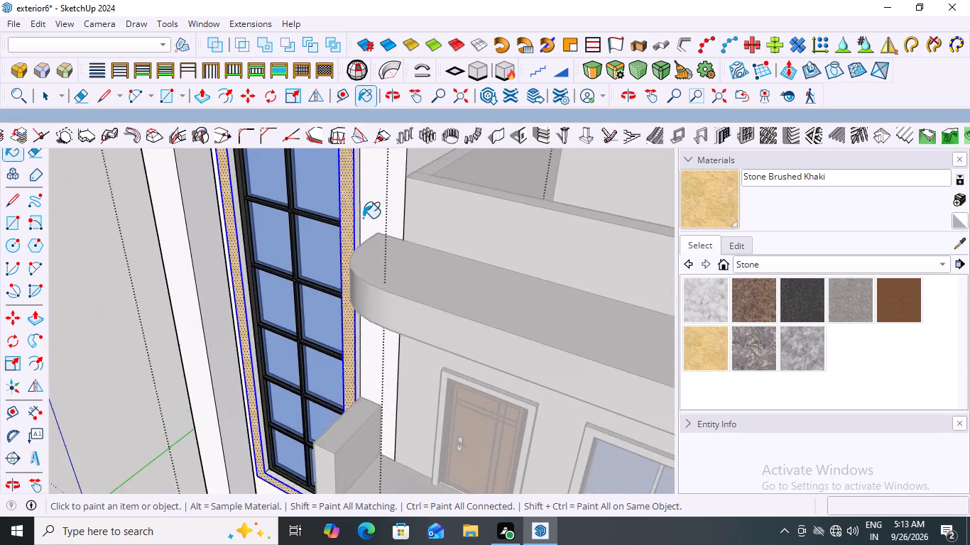
scroll(363, 218, up, 6)
click(353, 221)
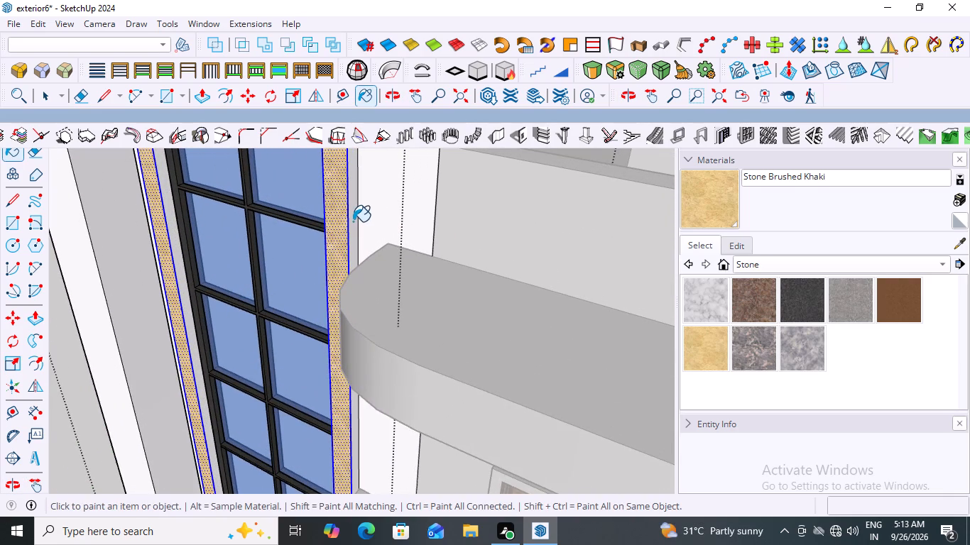
scroll(444, 233, down, 12)
middle_drag(384, 314, 540, 331)
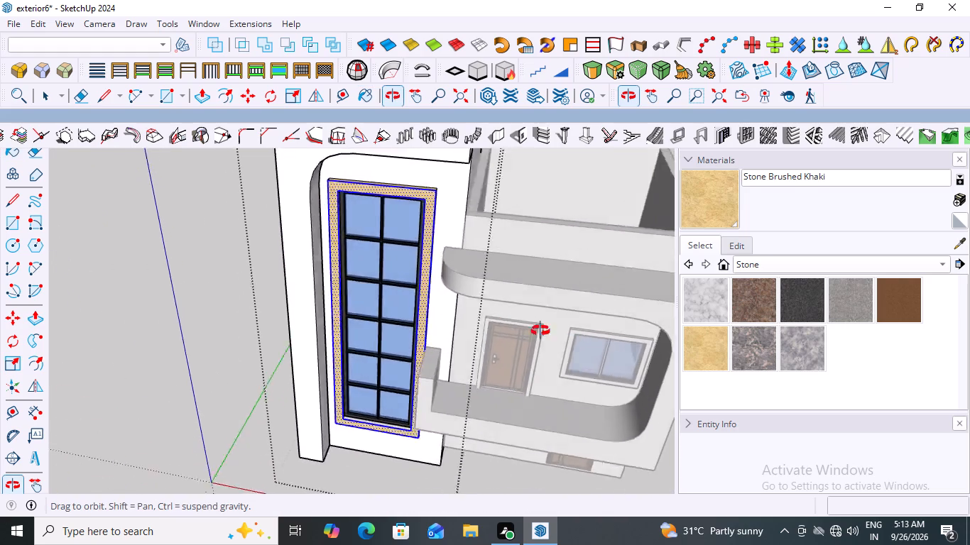
middle_drag(540, 331, 647, 325)
scroll(374, 309, up, 10)
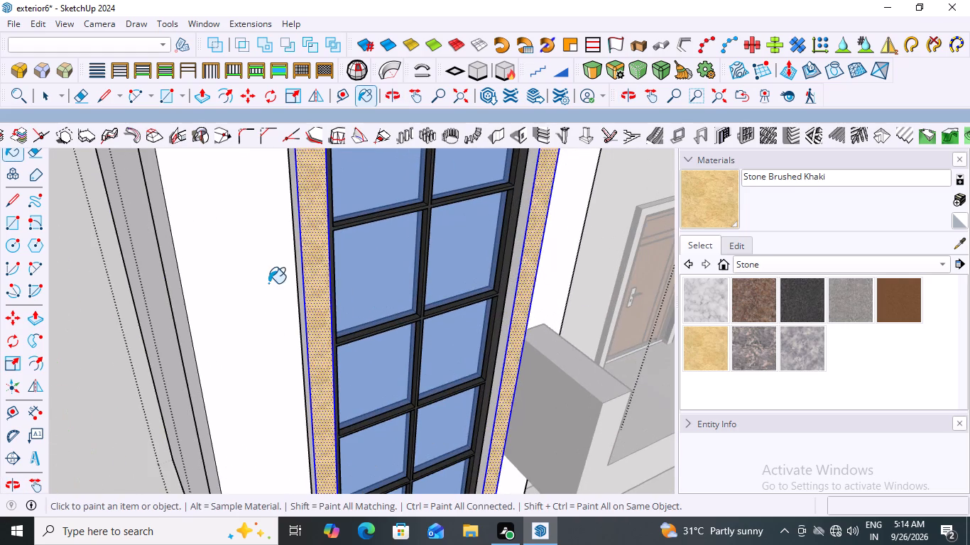
scroll(315, 280, up, 11)
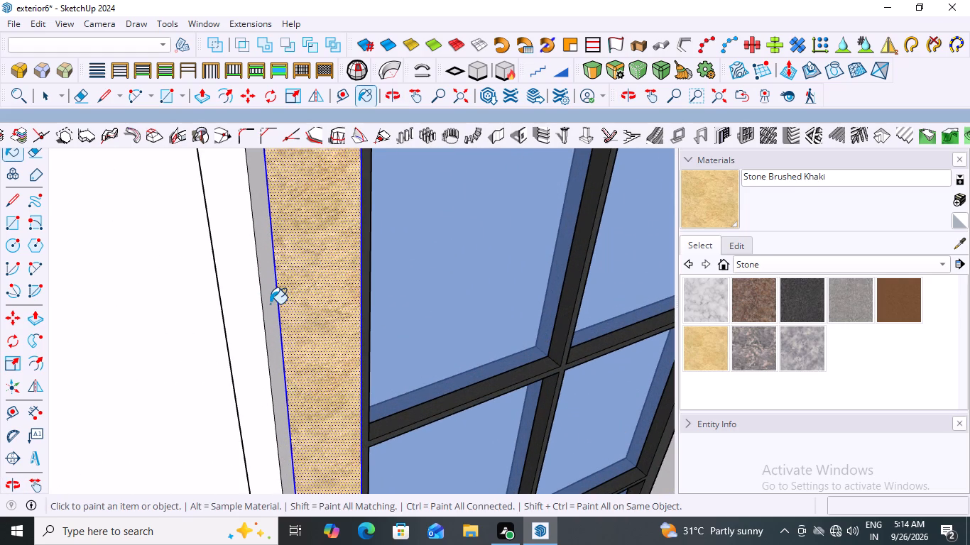
click(270, 304)
Paint the inner side and bottom reveals of the tall window's surround with Stone Brushed Khaki.
scroll(303, 280, down, 17)
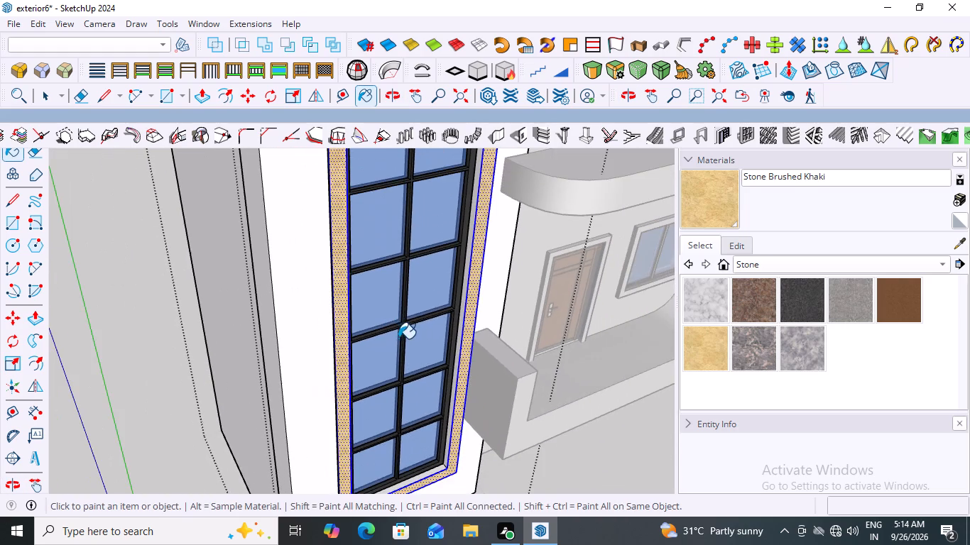
middle_drag(403, 348, 454, 329)
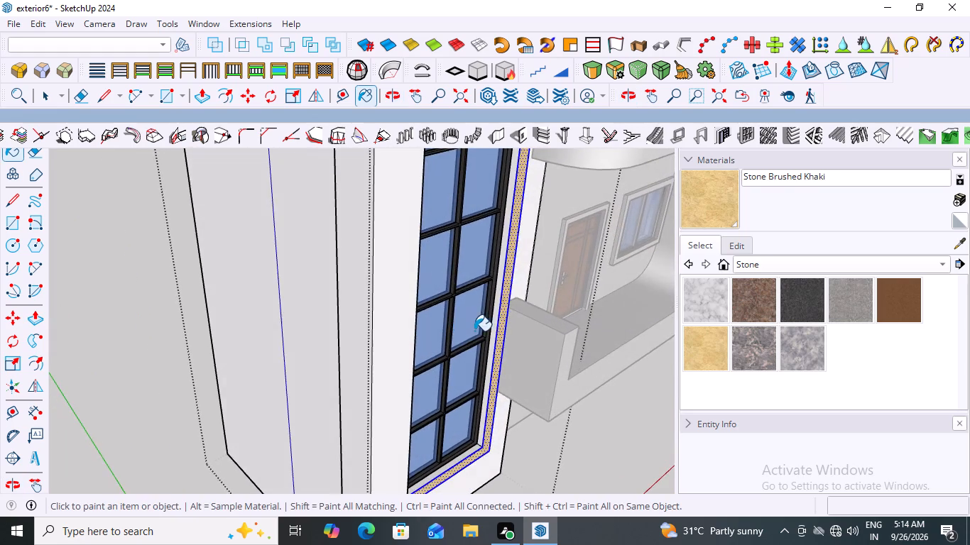
scroll(476, 331, up, 8)
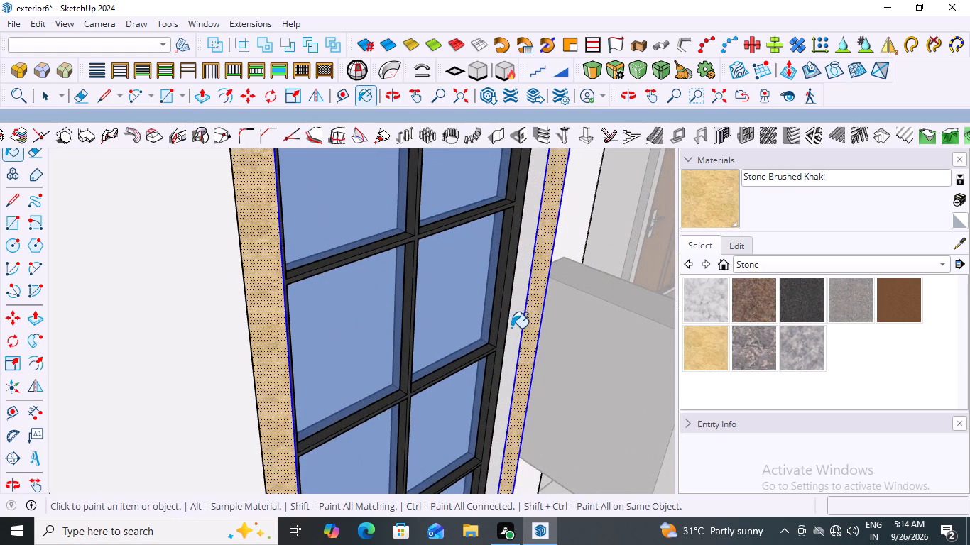
click(512, 328)
scroll(462, 305, down, 12)
middle_drag(508, 309, 333, 302)
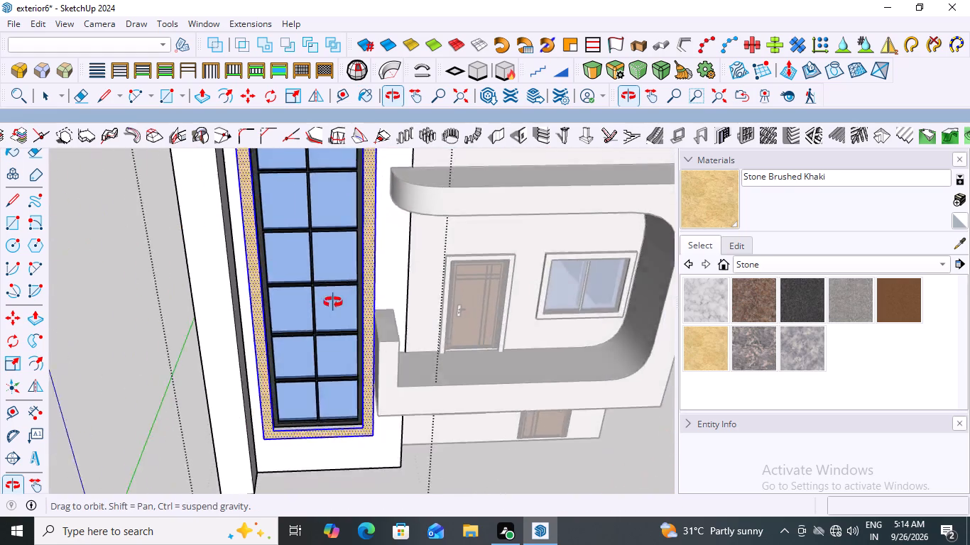
middle_drag(333, 302, 260, 297)
scroll(219, 303, up, 12)
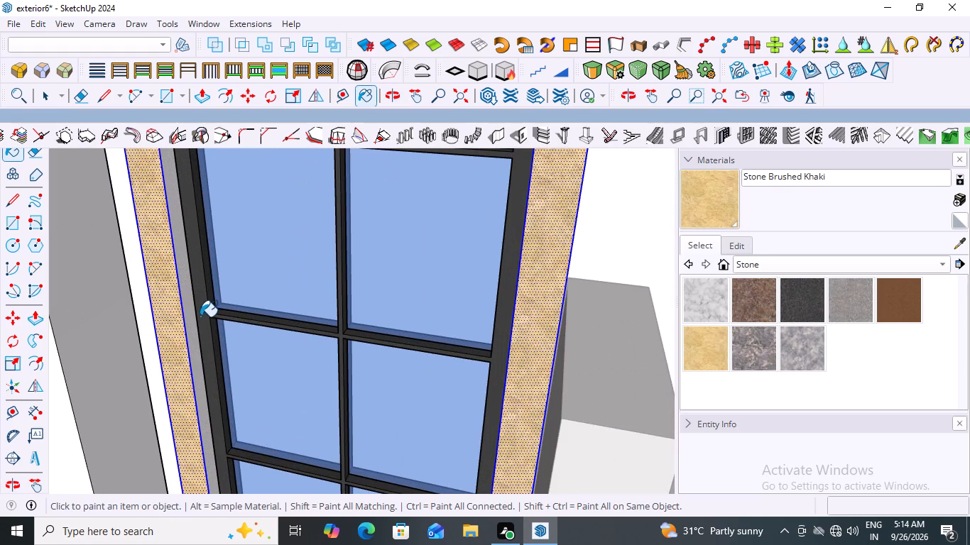
click(188, 318)
scroll(462, 316, down, 9)
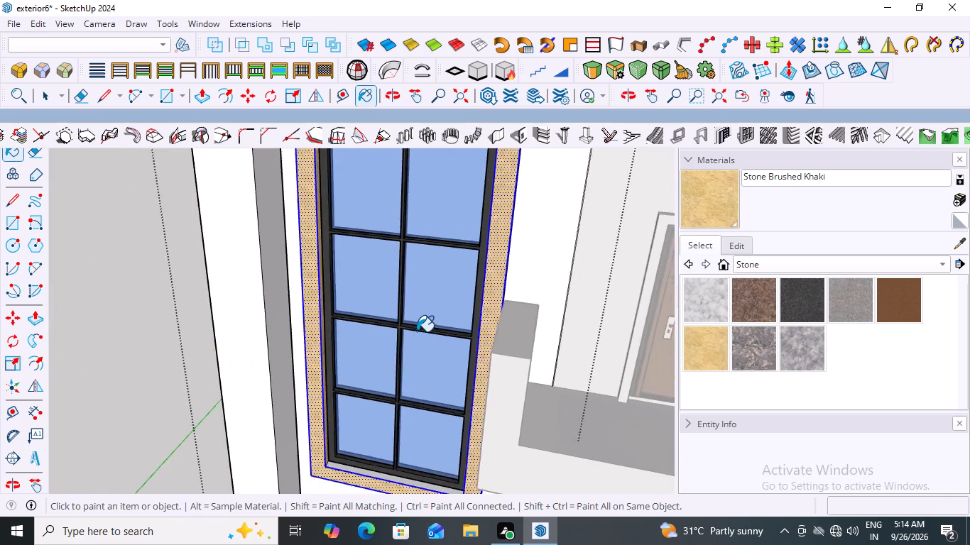
scroll(417, 331, down, 2)
scroll(364, 451, up, 8)
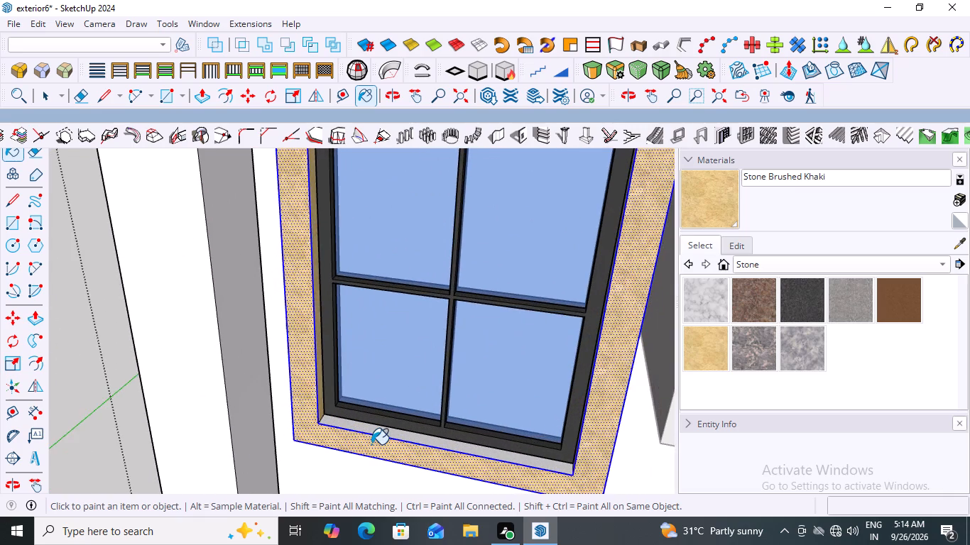
scroll(371, 444, up, 2)
click(353, 421)
Paint the inner top reveal of the tall window's surround with Stone Brushed Khaki and close the tall block's group.
scroll(317, 368, down, 6)
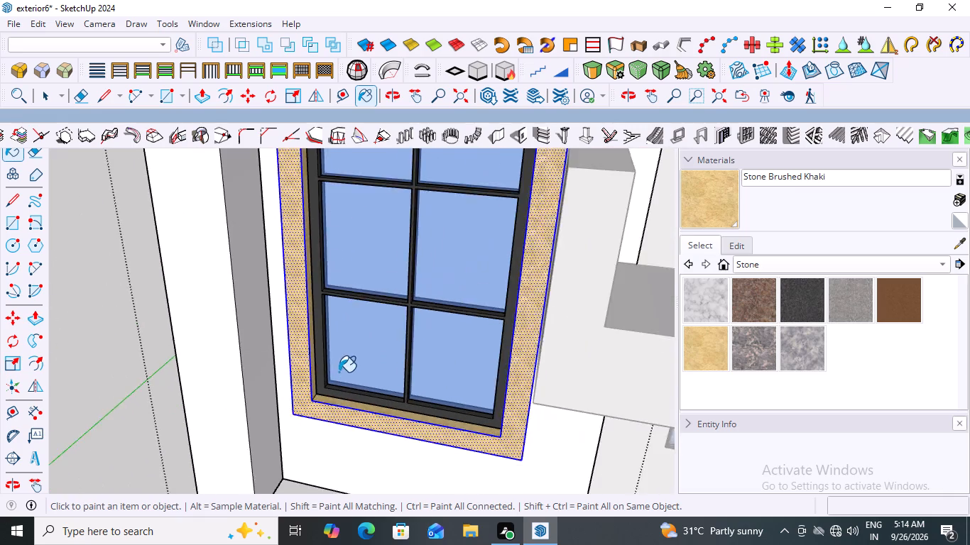
scroll(339, 372, down, 14)
middle_drag(357, 243, 395, 198)
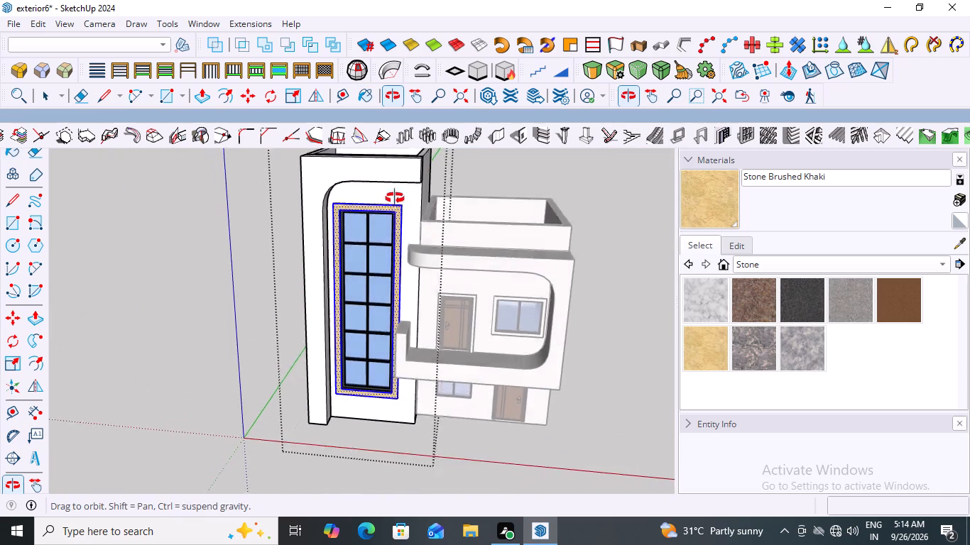
middle_drag(395, 198, 404, 122)
scroll(353, 233, up, 8)
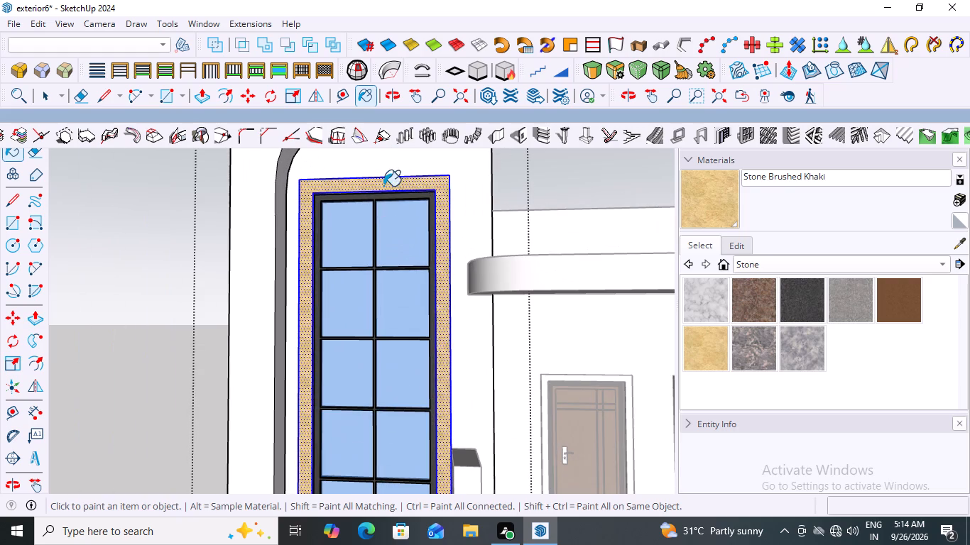
scroll(422, 113, up, 1)
scroll(420, 204, down, 2)
middle_drag(415, 207, 449, 133)
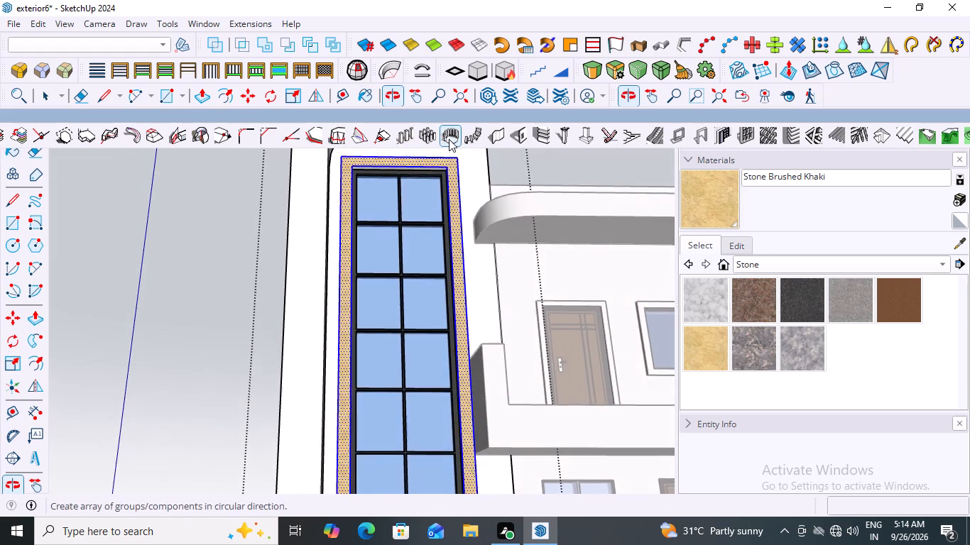
scroll(444, 183, up, 6)
middle_drag(440, 160, 445, 145)
middle_drag(443, 158, 427, 219)
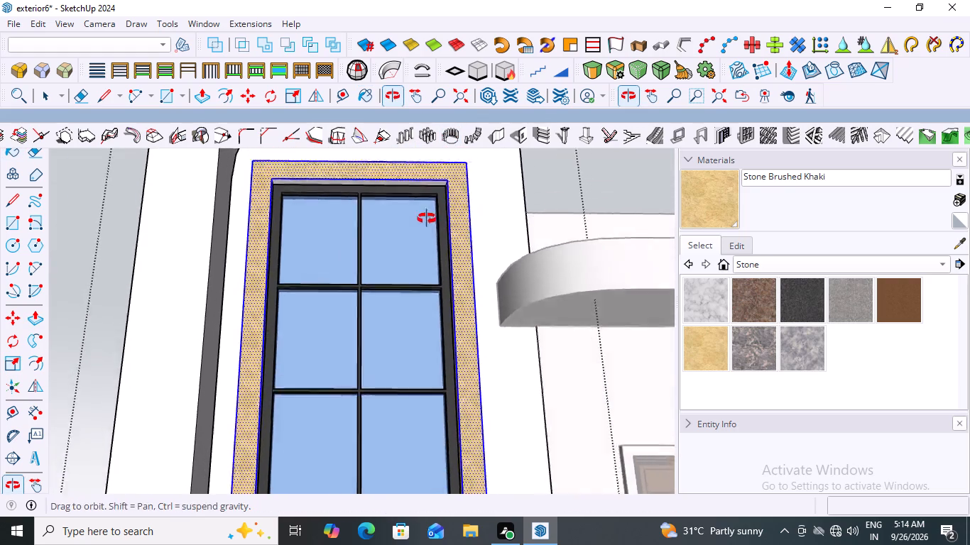
middle_drag(427, 219, 421, 244)
scroll(421, 244, up, 2)
scroll(441, 245, down, 5)
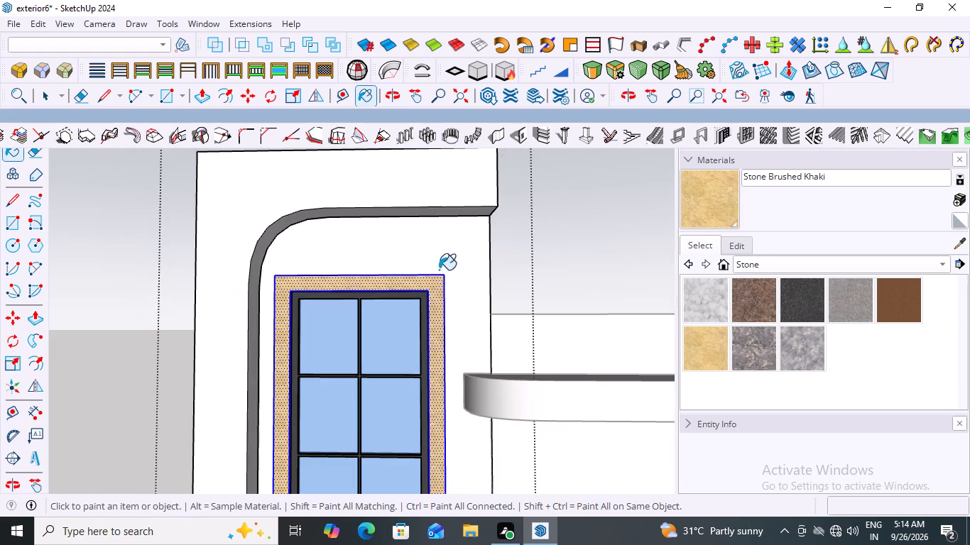
scroll(474, 175, down, 1)
scroll(440, 259, down, 2)
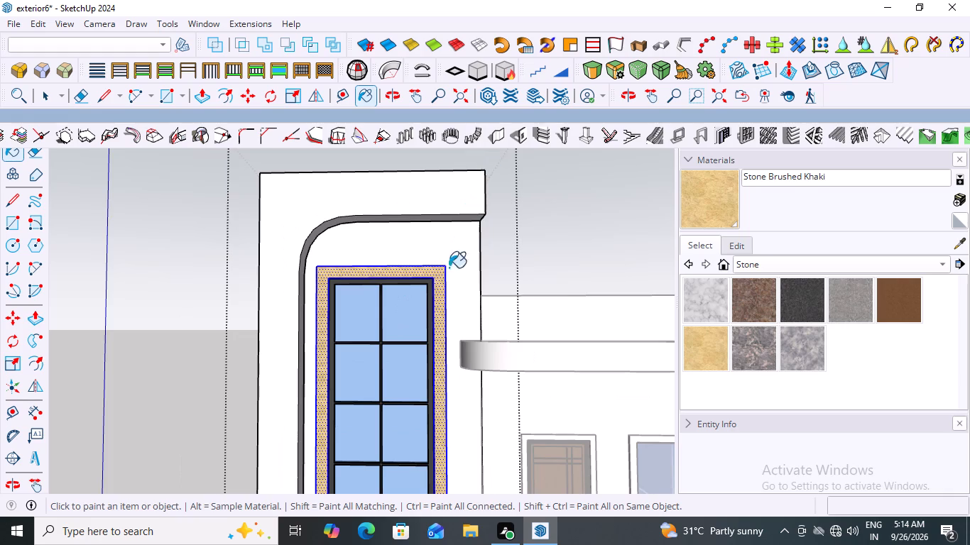
scroll(431, 290, up, 8)
scroll(508, 275, down, 12)
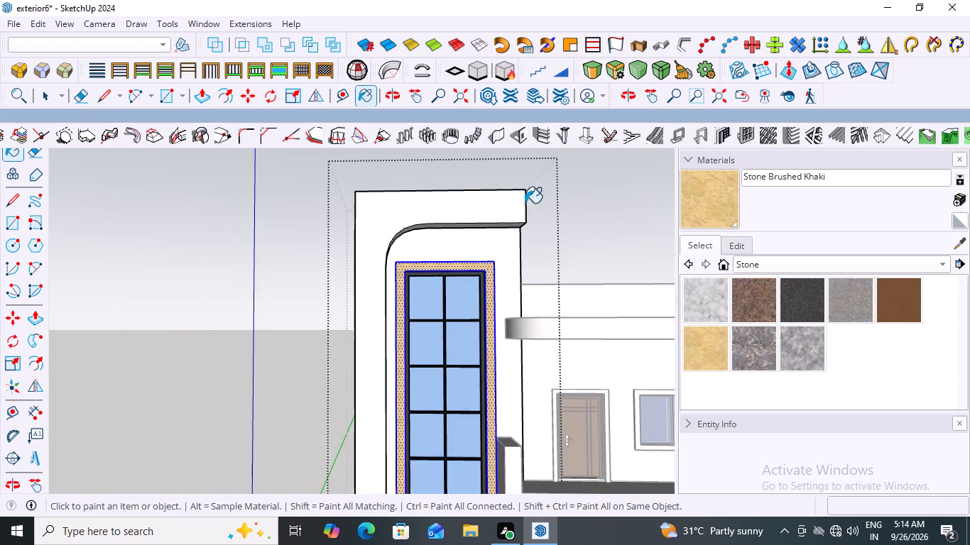
scroll(525, 203, down, 6)
scroll(479, 258, down, 4)
middle_drag(472, 270, 491, 172)
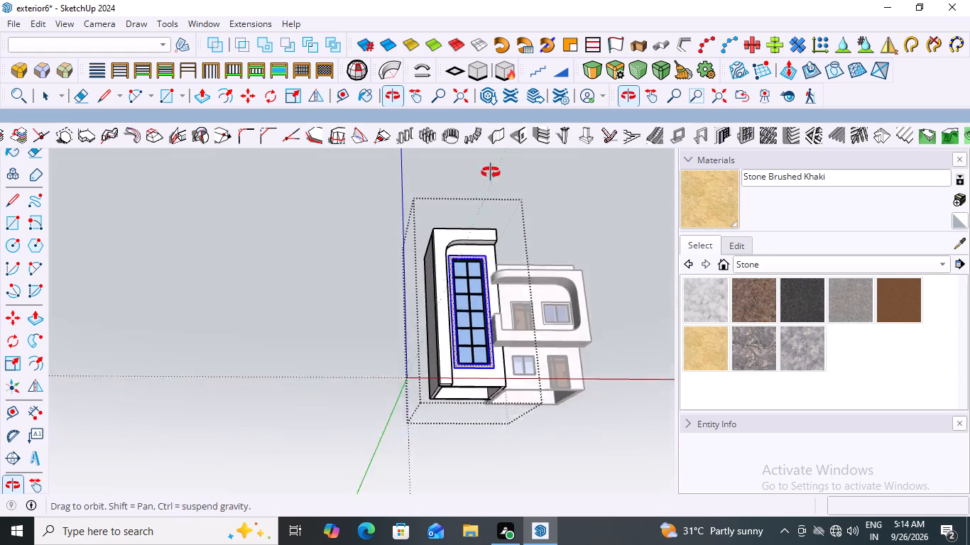
middle_drag(491, 172, 492, 156)
scroll(517, 261, up, 9)
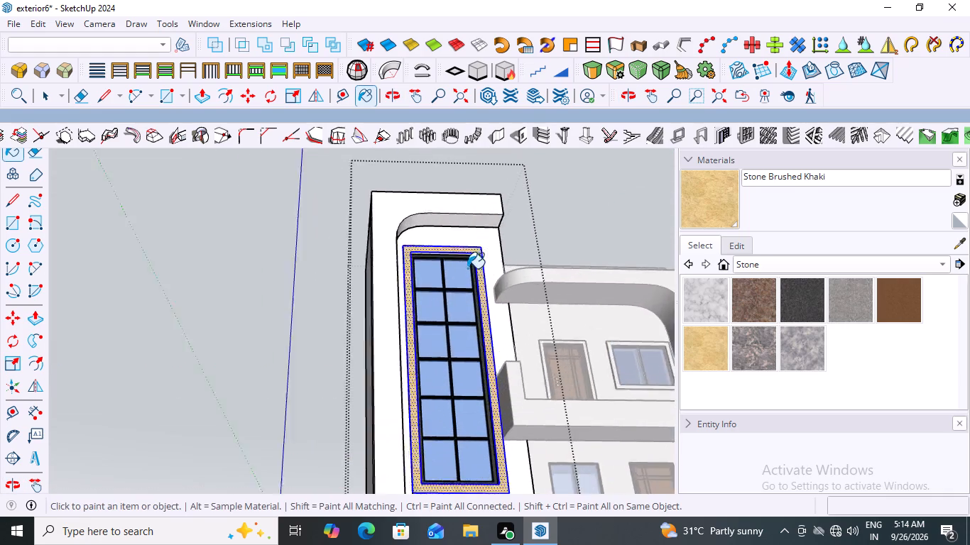
scroll(467, 268, up, 12)
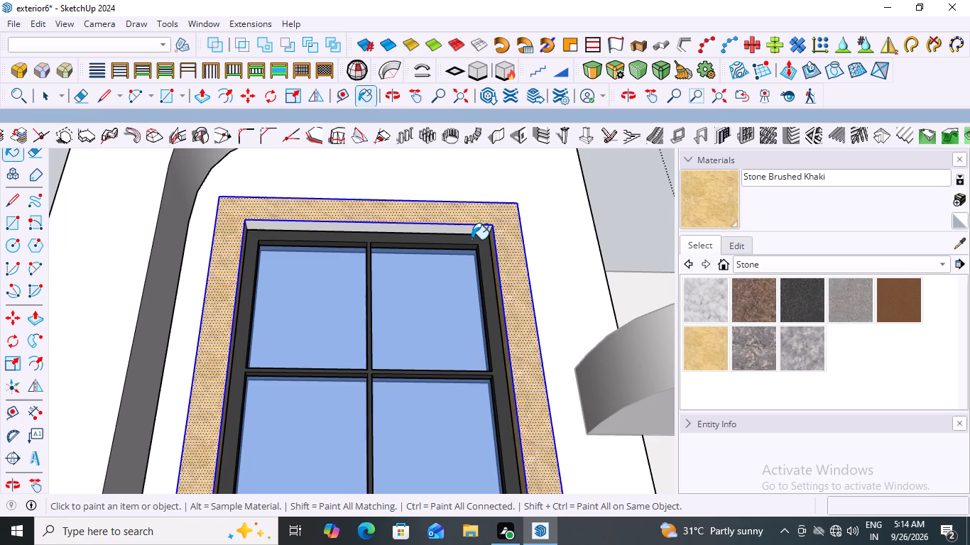
click(471, 231)
scroll(373, 196, down, 5)
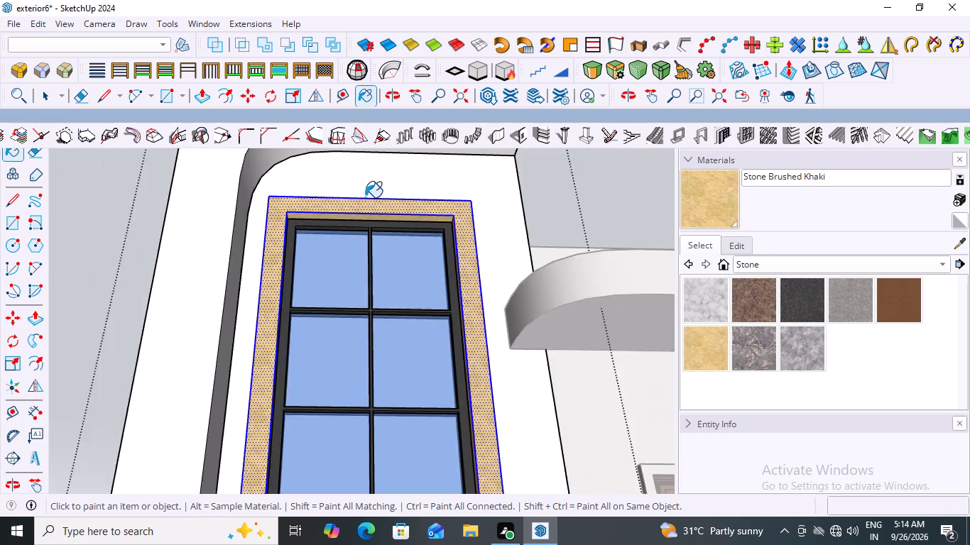
scroll(365, 197, down, 18)
key(space)
click(516, 227)
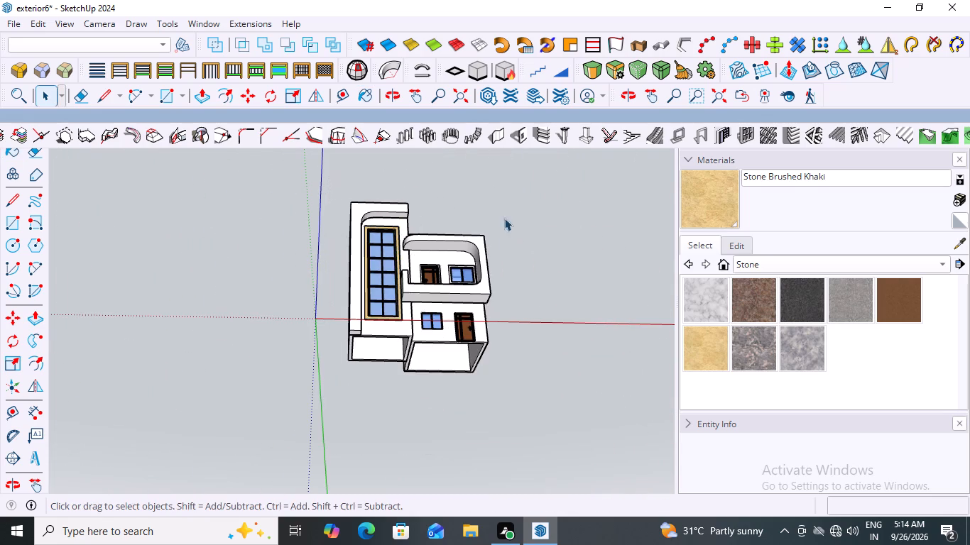
Examine the tall window's khaki surround up close and against the whole house front.
middle_drag(513, 200, 488, 329)
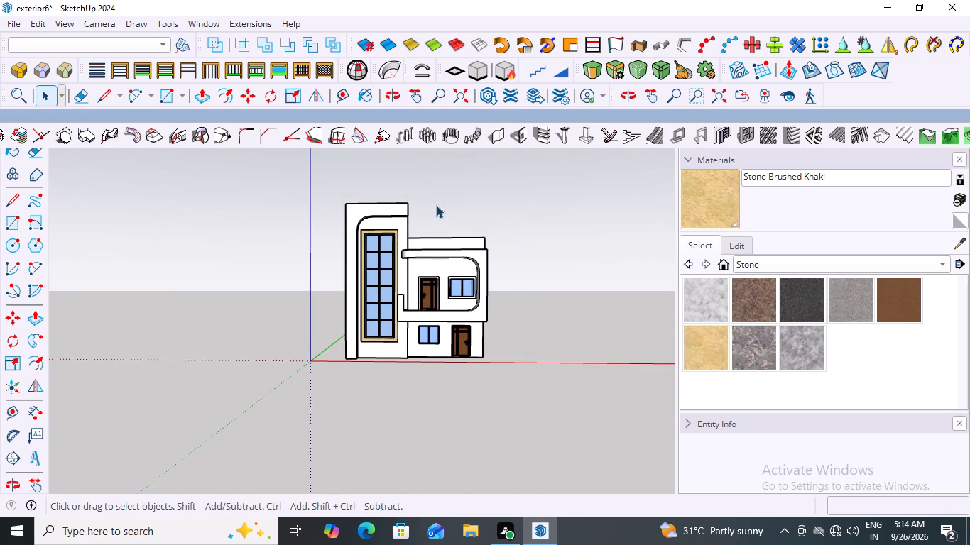
scroll(430, 209, up, 5)
scroll(368, 256, up, 10)
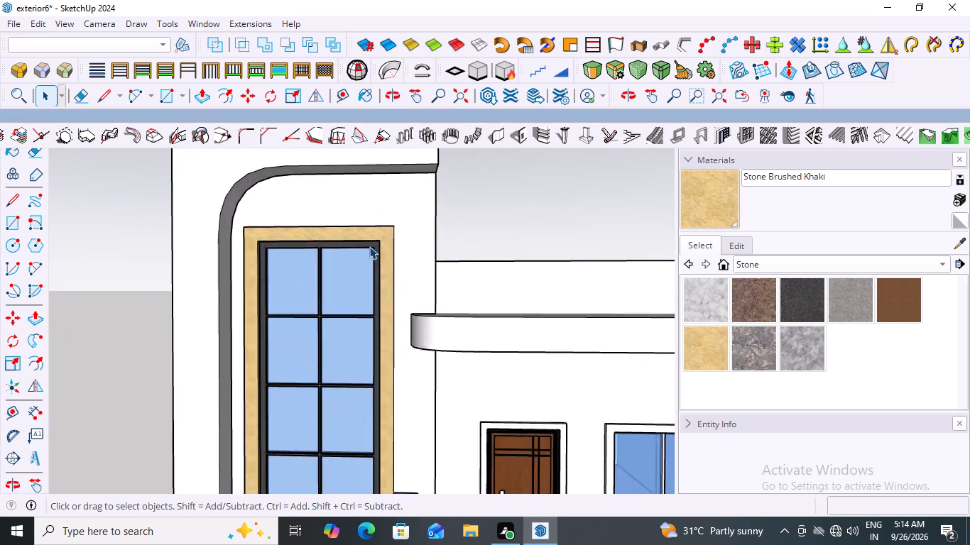
scroll(369, 246, up, 10)
scroll(371, 229, down, 4)
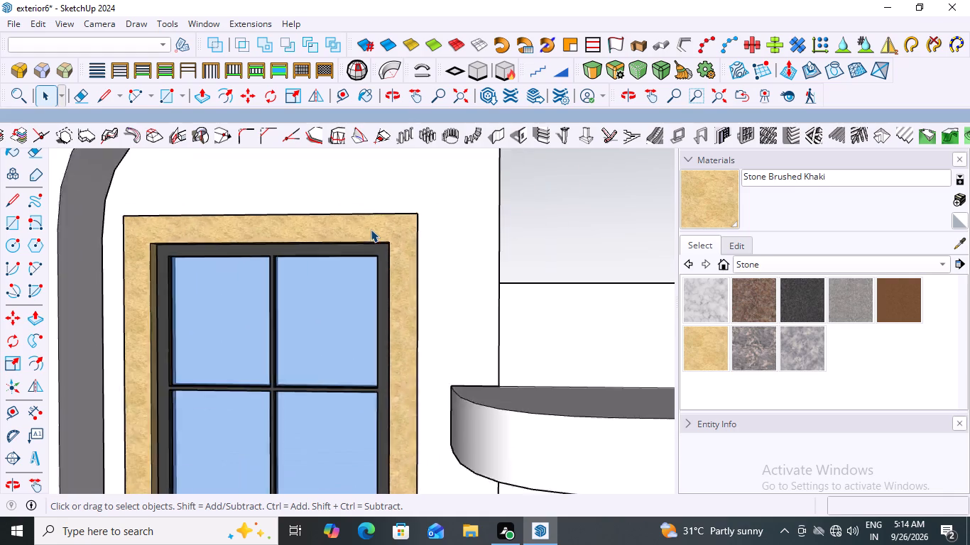
scroll(371, 229, down, 19)
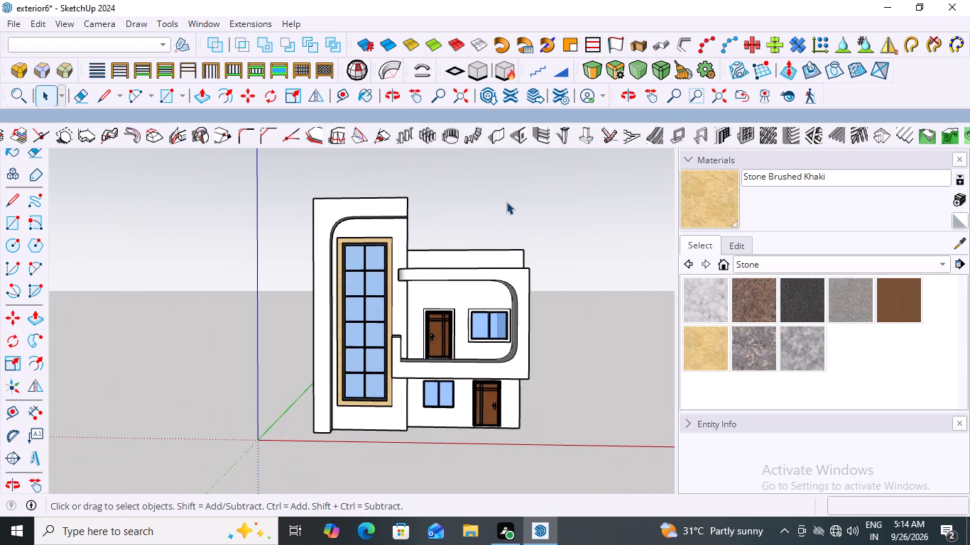
middle_drag(528, 245, 533, 276)
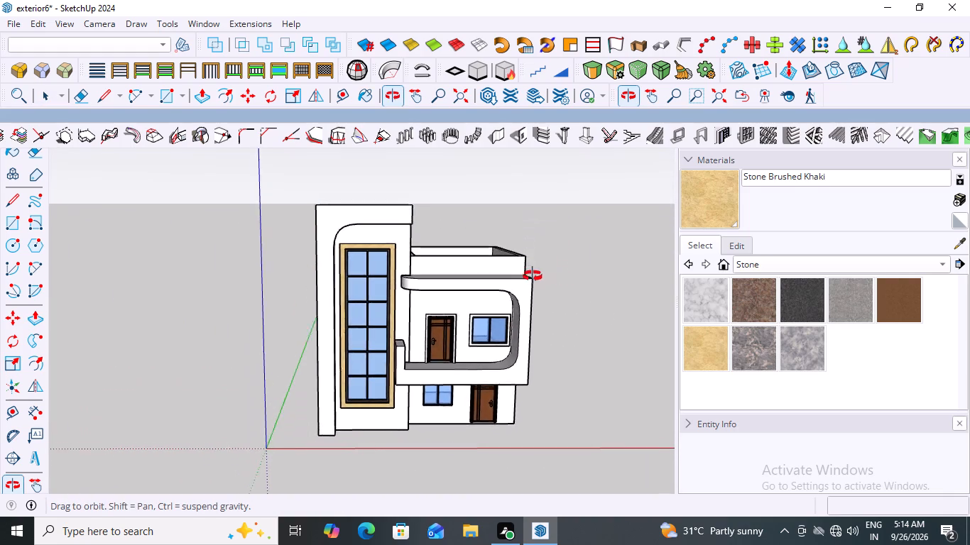
middle_drag(533, 276, 553, 271)
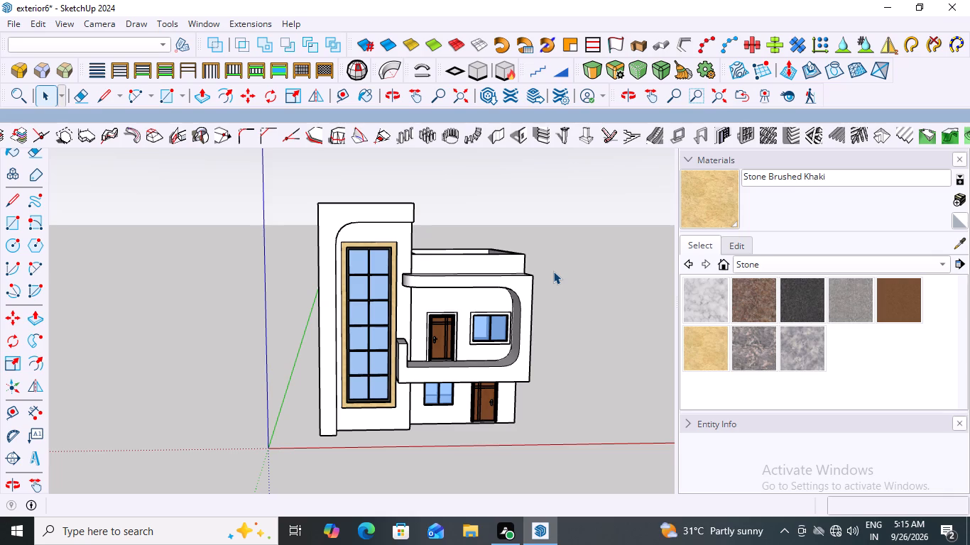
Open the tall block's group, select its curved-corner front frame and paint it with Granite Dark Gray.
scroll(332, 218, up, 2)
double_click(332, 218)
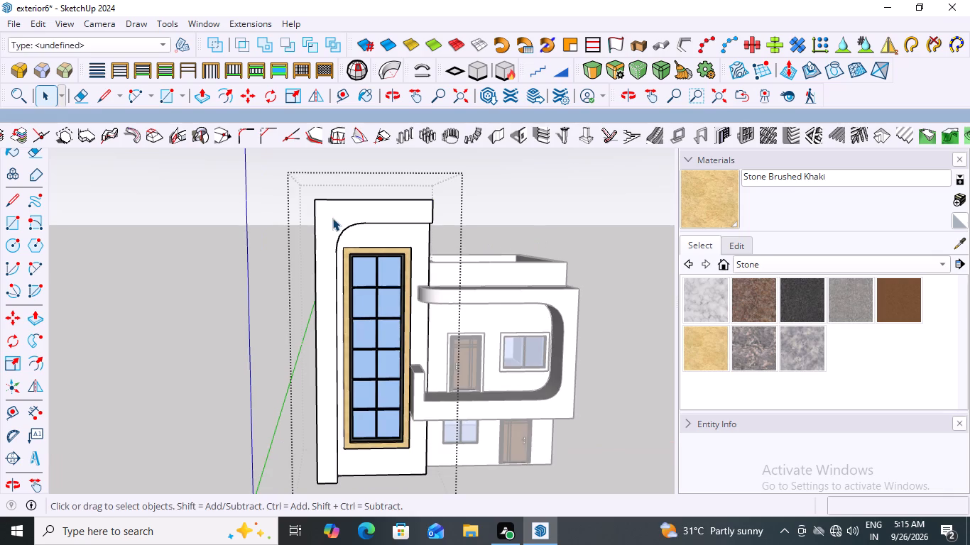
click(332, 218)
click(332, 218)
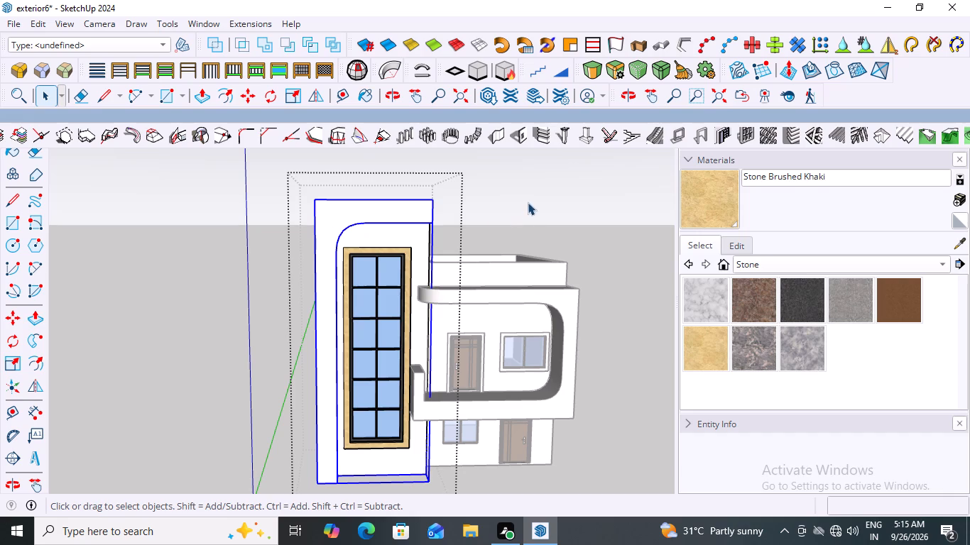
middle_drag(244, 236, 506, 302)
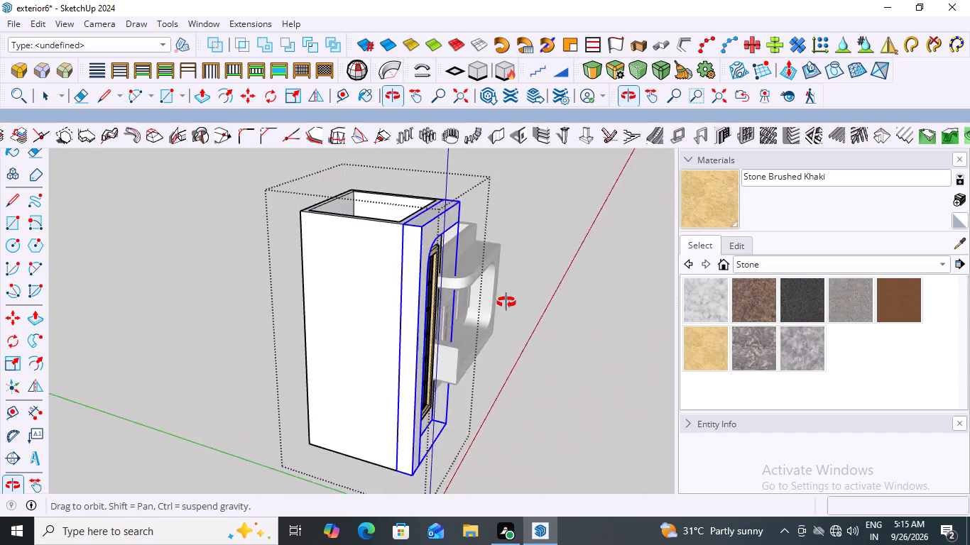
middle_drag(506, 302, 263, 197)
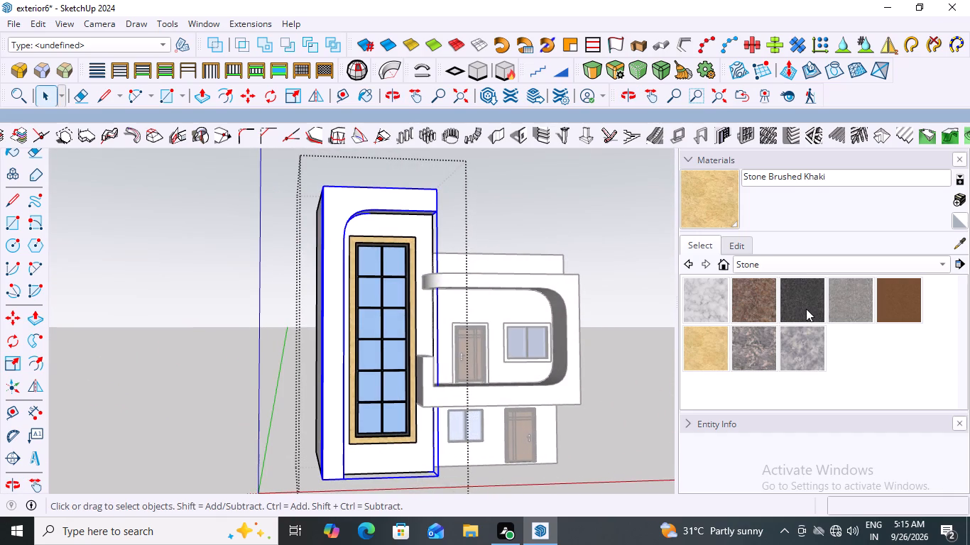
click(798, 304)
click(344, 200)
middle_drag(519, 210, 505, 260)
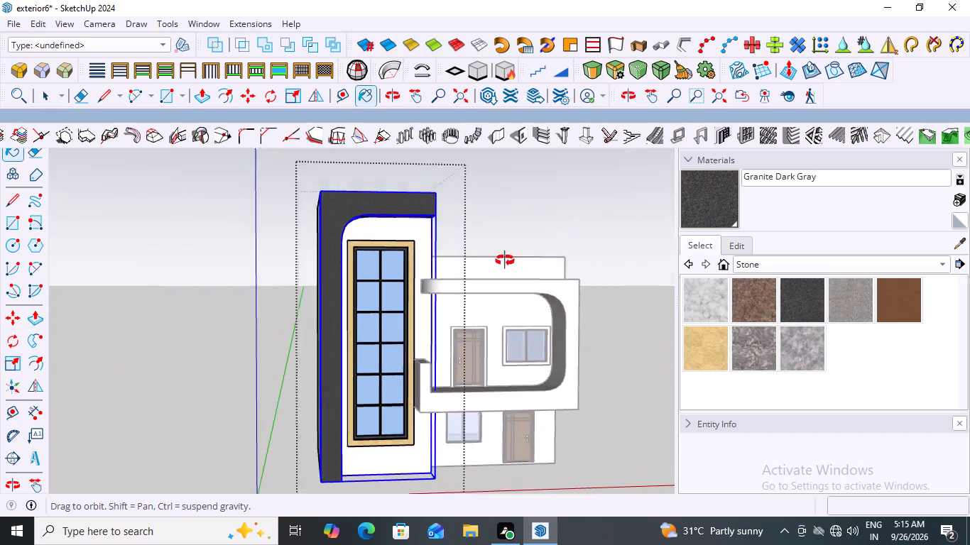
middle_drag(505, 260, 515, 233)
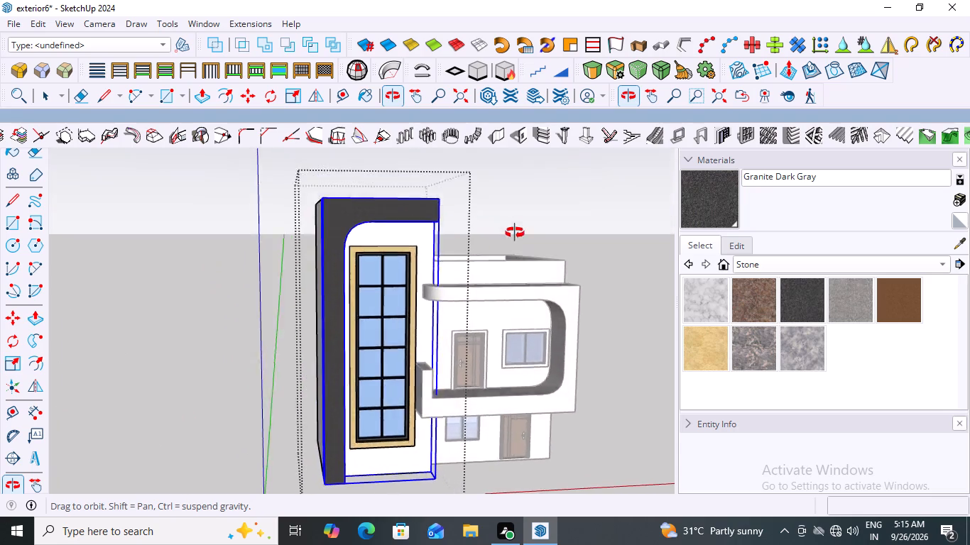
middle_drag(515, 233, 472, 235)
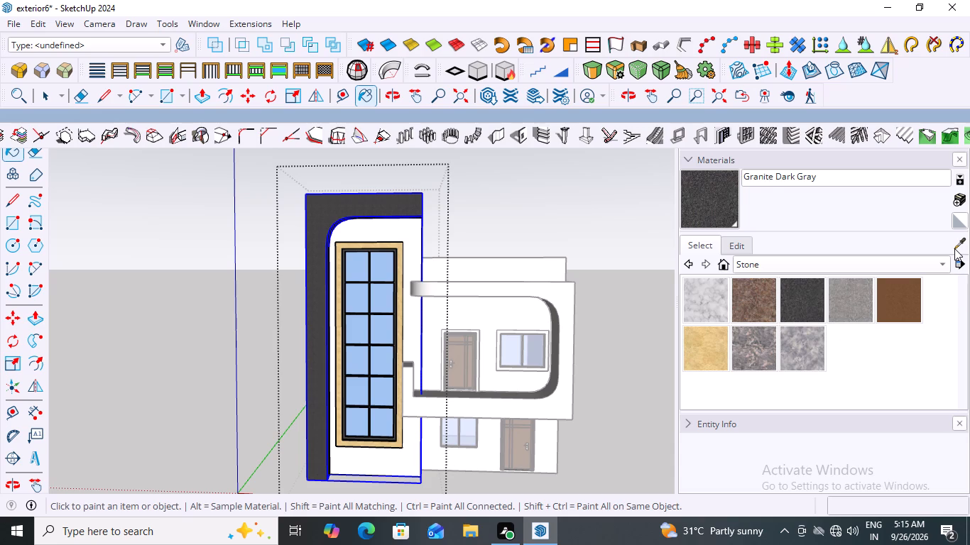
Create a new material from Granite Dark Gray, brightened to a medium gray with the Granite 01.jpg texture kept.
click(961, 197)
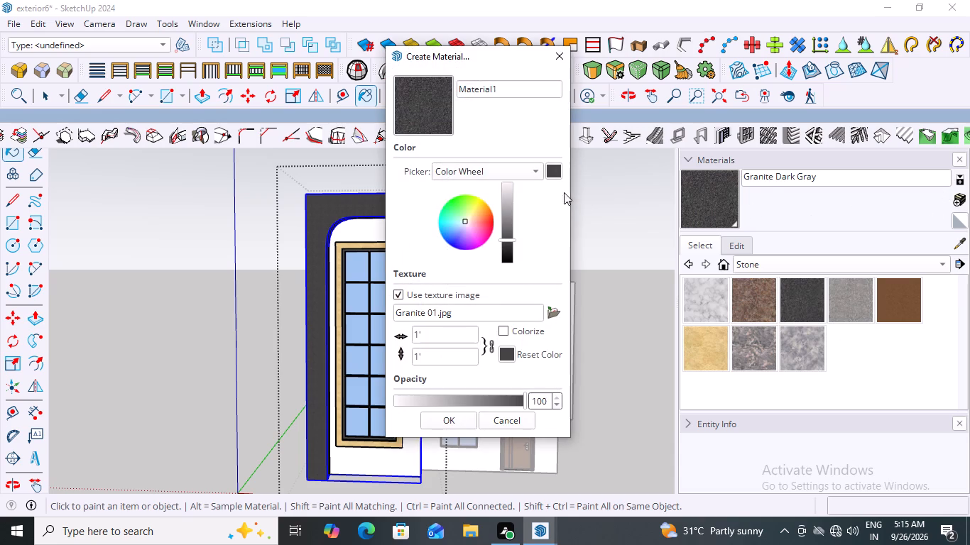
click(509, 239)
drag(509, 239, 510, 223)
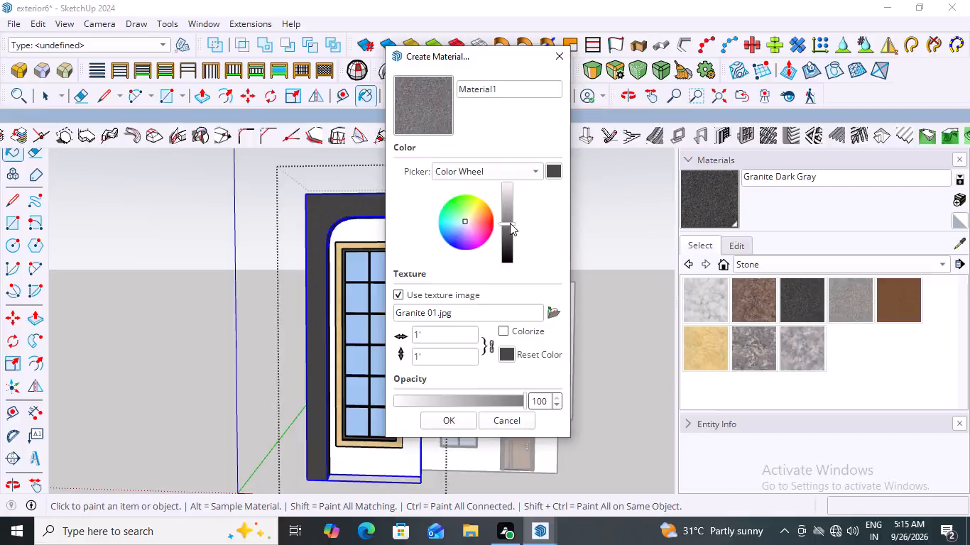
drag(510, 223, 514, 185)
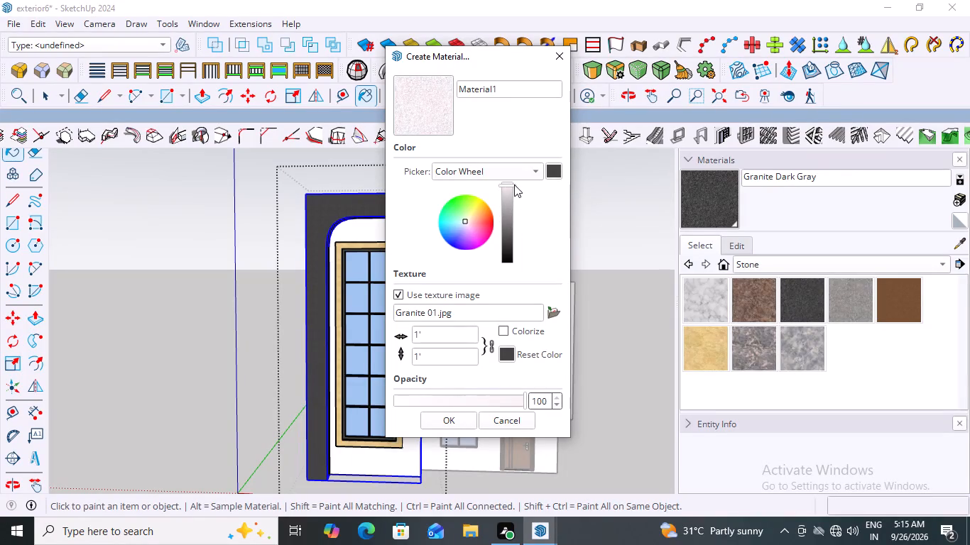
drag(514, 185, 512, 237)
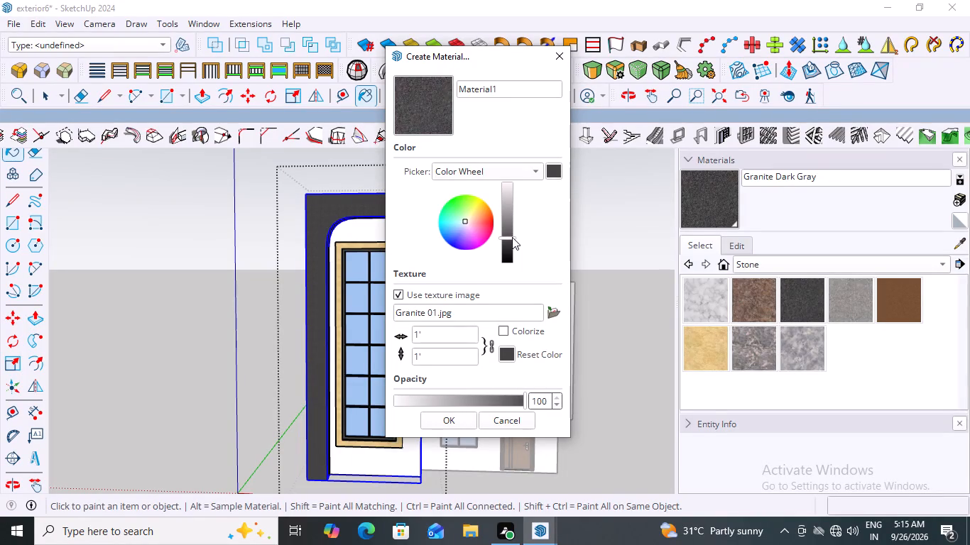
drag(512, 237, 511, 222)
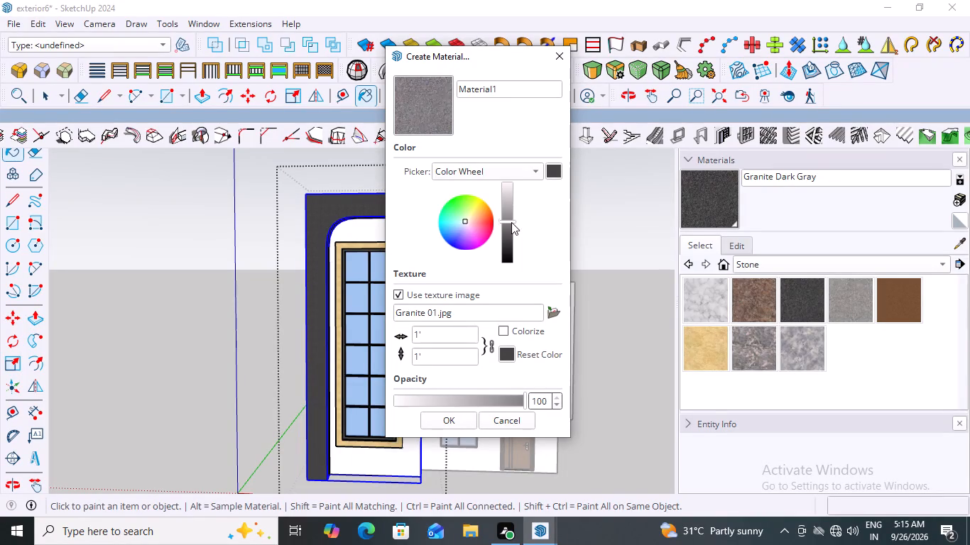
drag(511, 222, 511, 246)
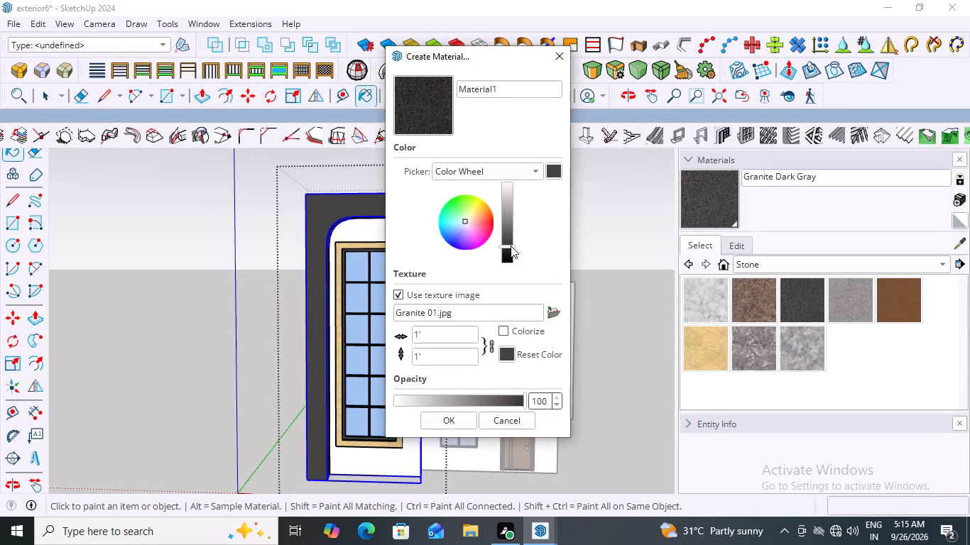
drag(511, 246, 512, 225)
click(457, 421)
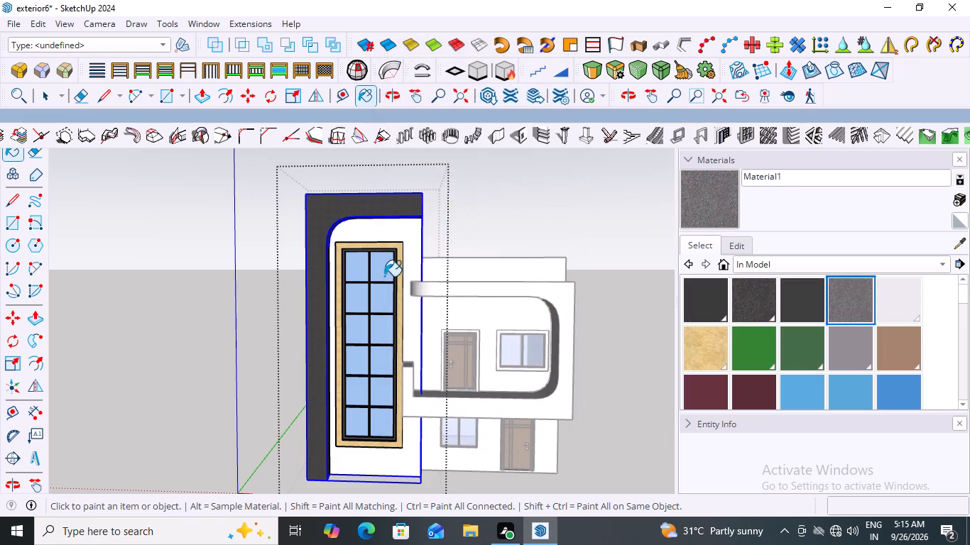
Paint the tall block's curved-corner frame with the new lighter gray granite and close the group.
click(376, 208)
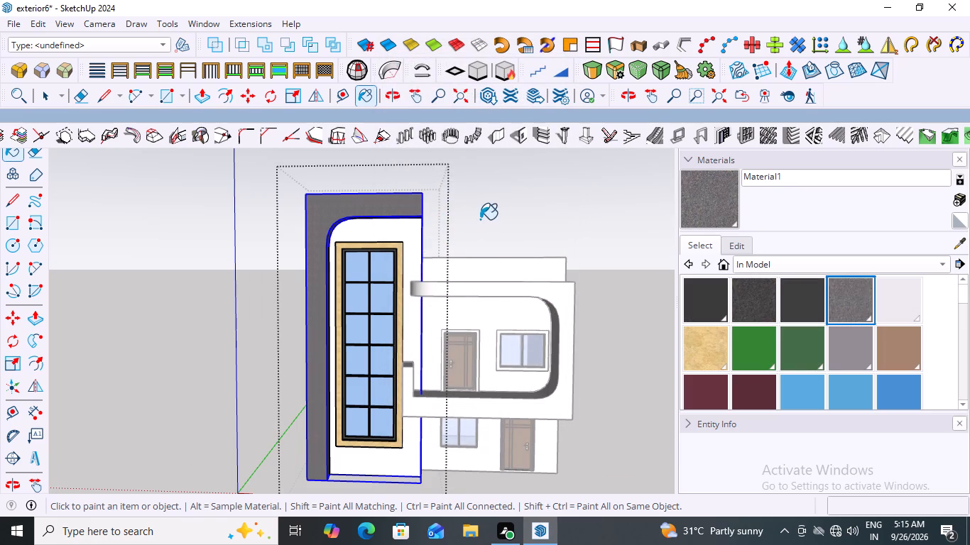
scroll(482, 219, down, 1)
middle_drag(481, 193, 489, 334)
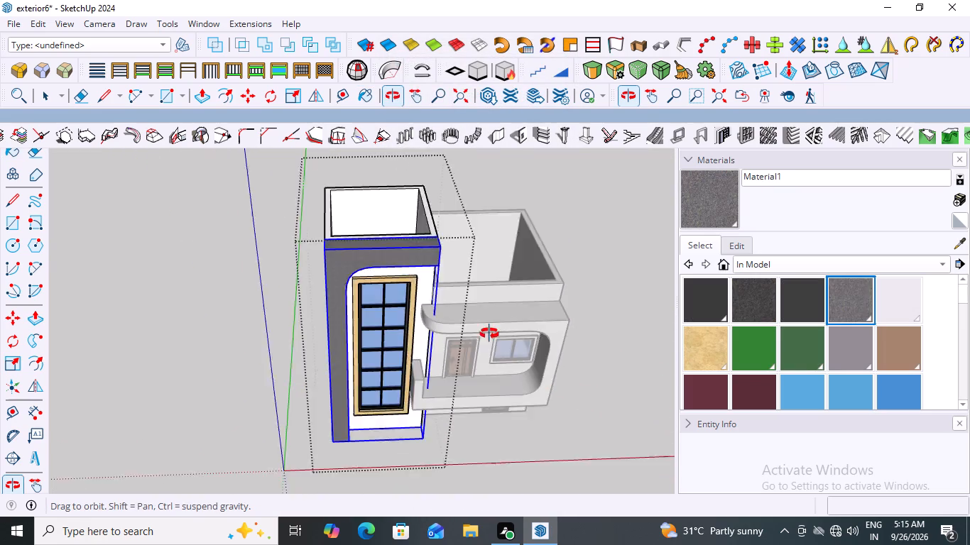
middle_drag(489, 334, 526, 284)
key(space)
click(566, 192)
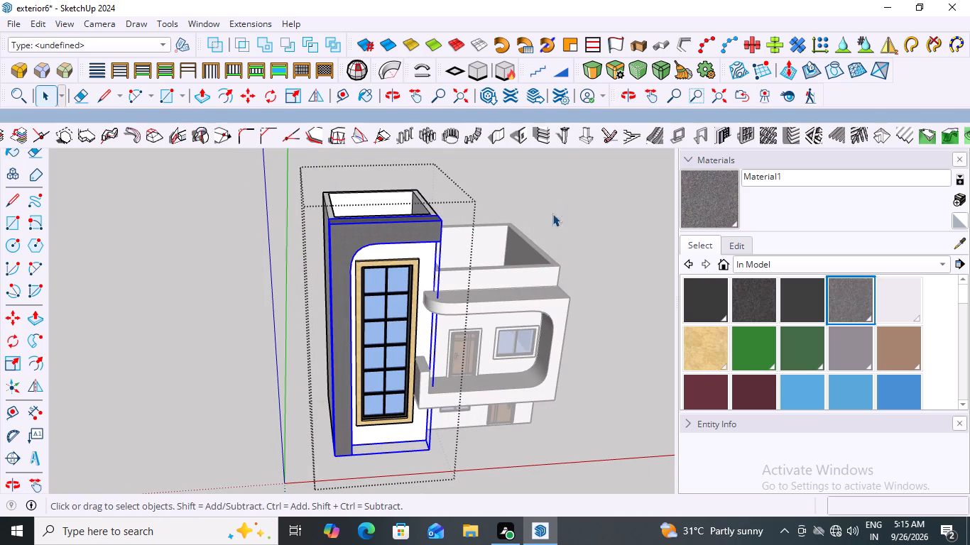
Examine the gray granite frame up close and against the whole house from different angles.
middle_drag(496, 260, 473, 200)
scroll(333, 192, up, 3)
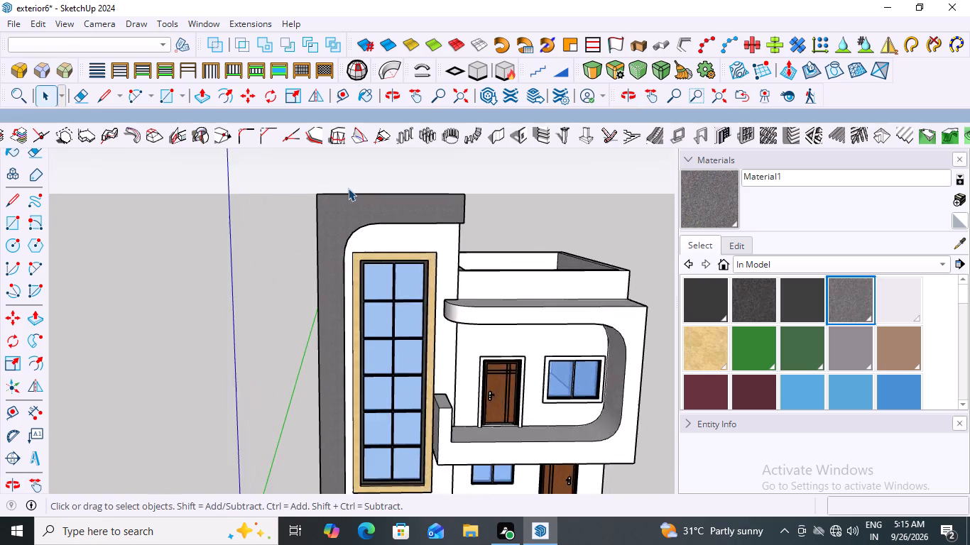
scroll(348, 188, up, 9)
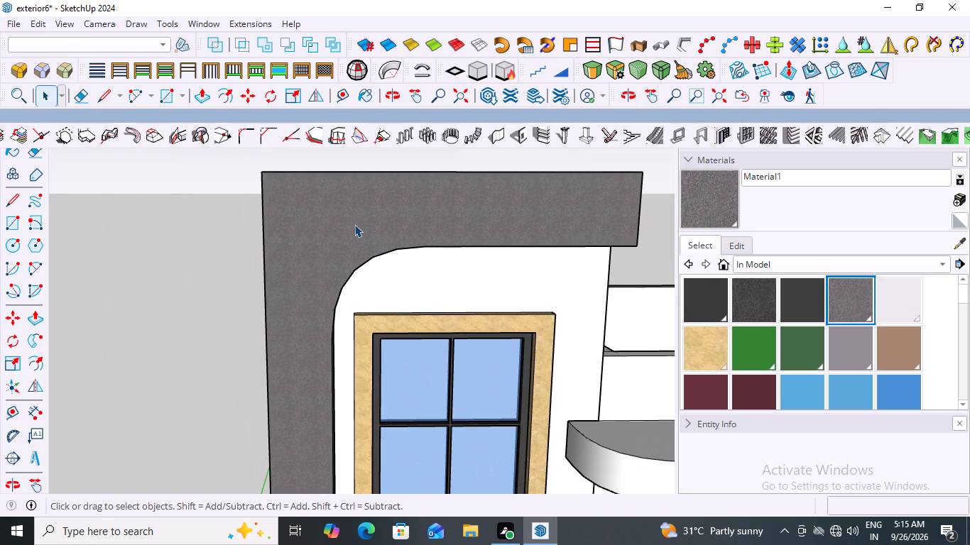
scroll(354, 224, down, 11)
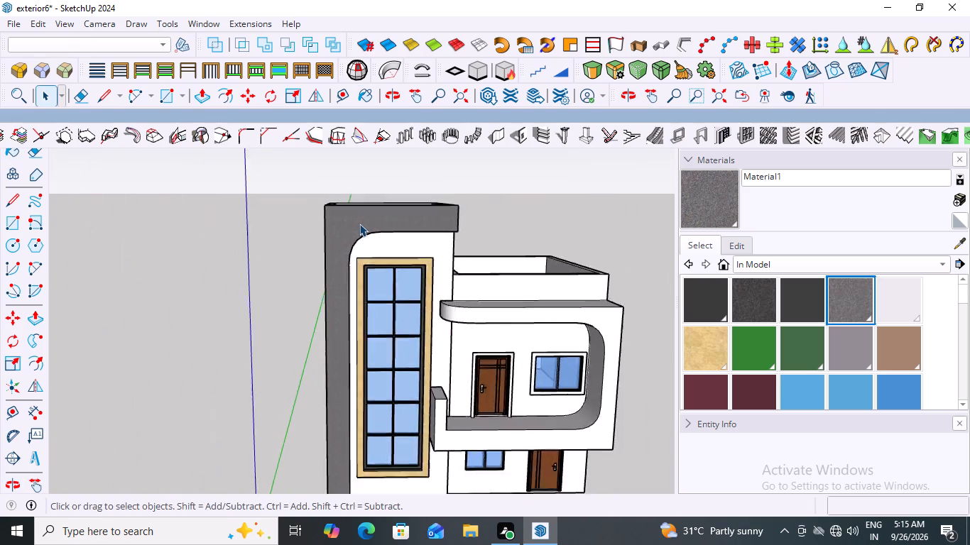
scroll(359, 224, down, 7)
middle_drag(523, 381, 427, 285)
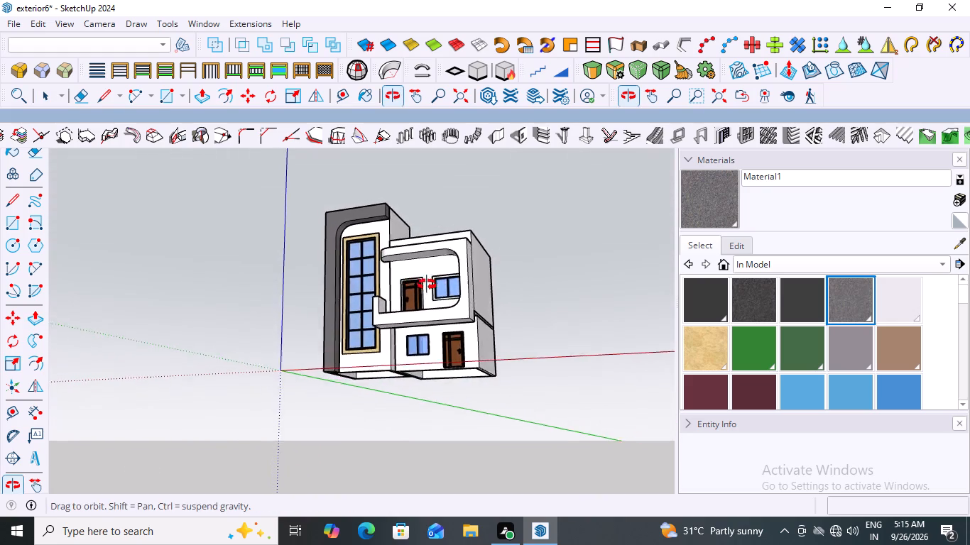
middle_drag(427, 285, 547, 338)
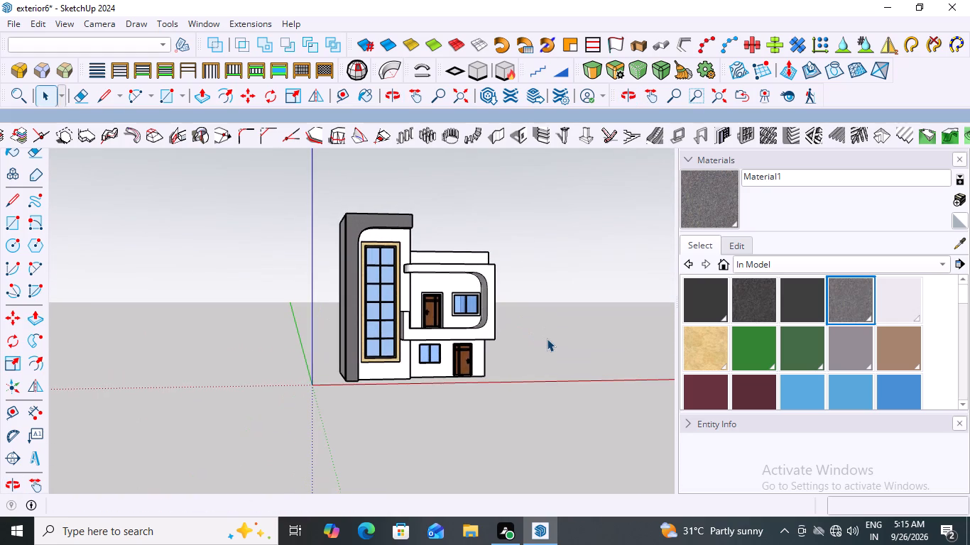
scroll(547, 338, up, 2)
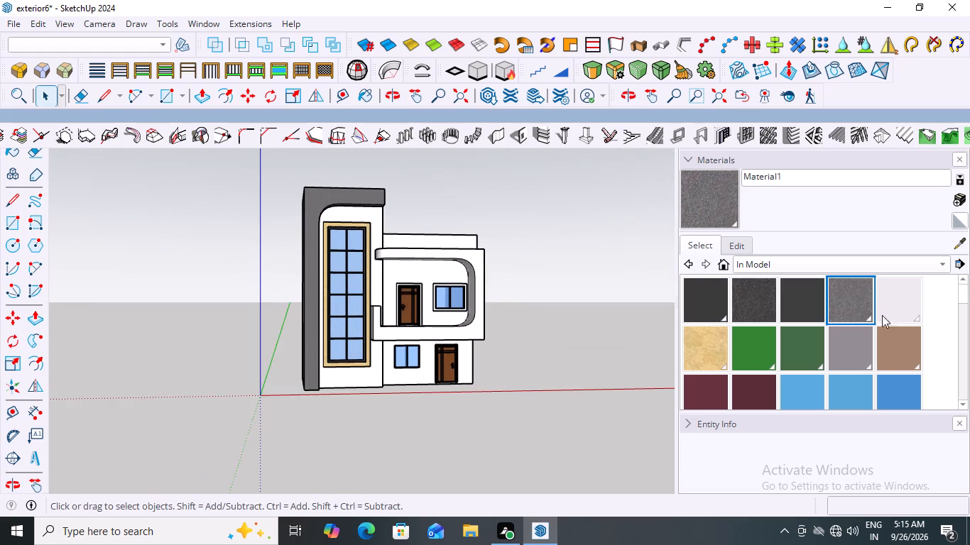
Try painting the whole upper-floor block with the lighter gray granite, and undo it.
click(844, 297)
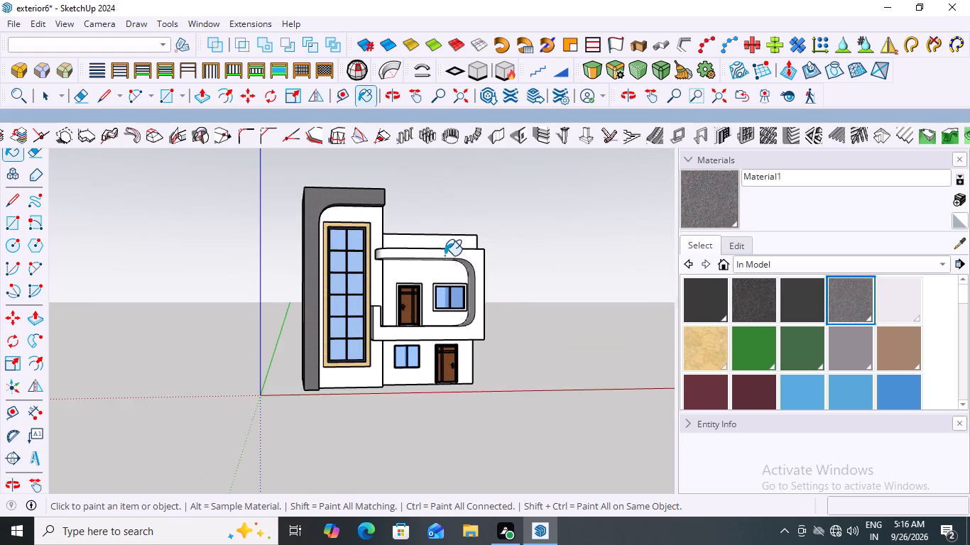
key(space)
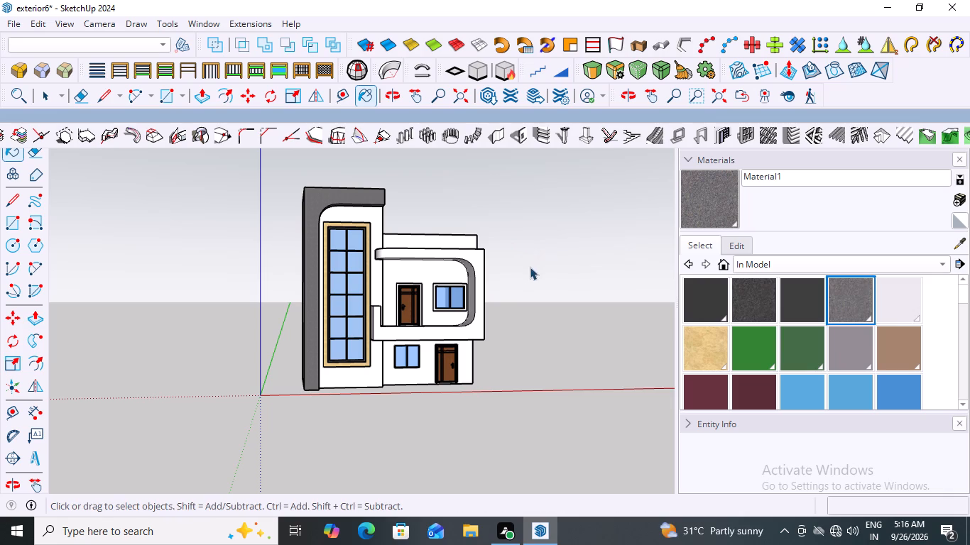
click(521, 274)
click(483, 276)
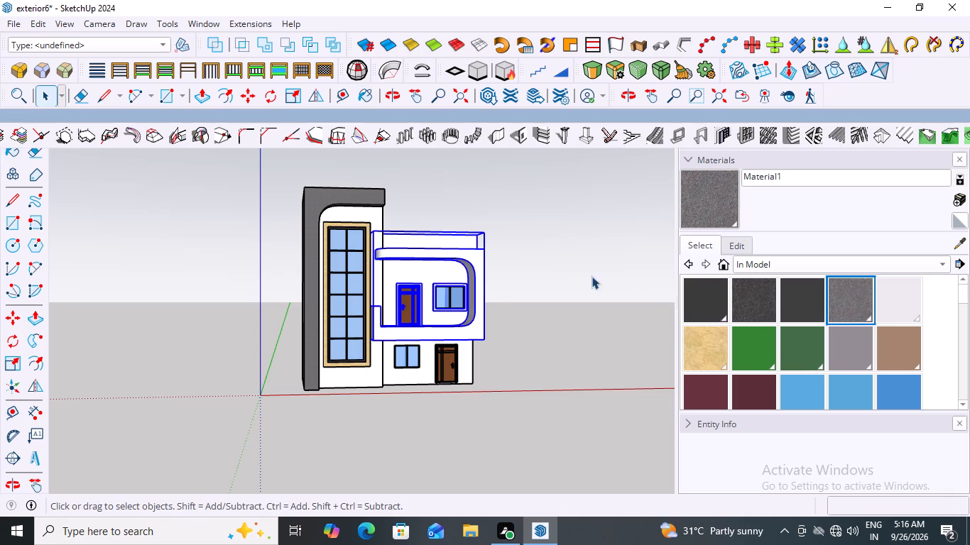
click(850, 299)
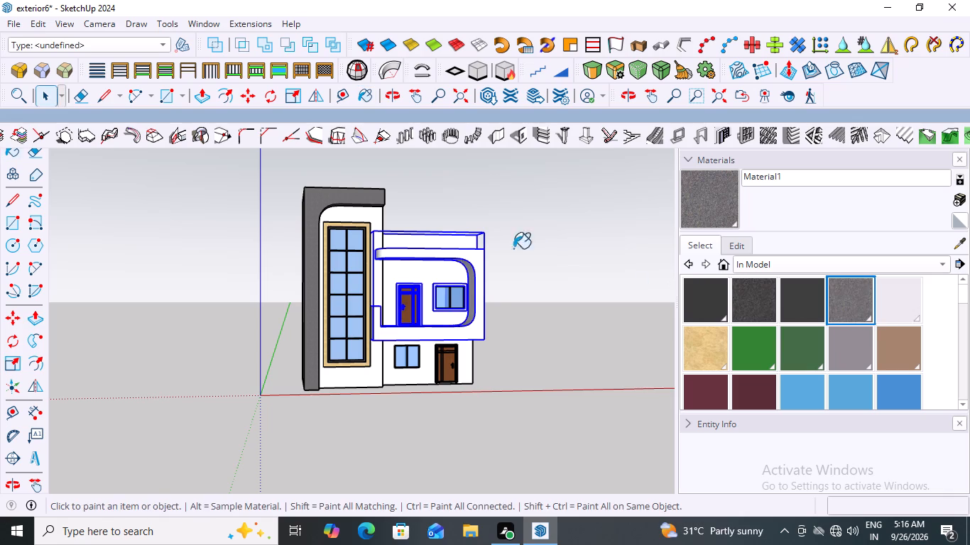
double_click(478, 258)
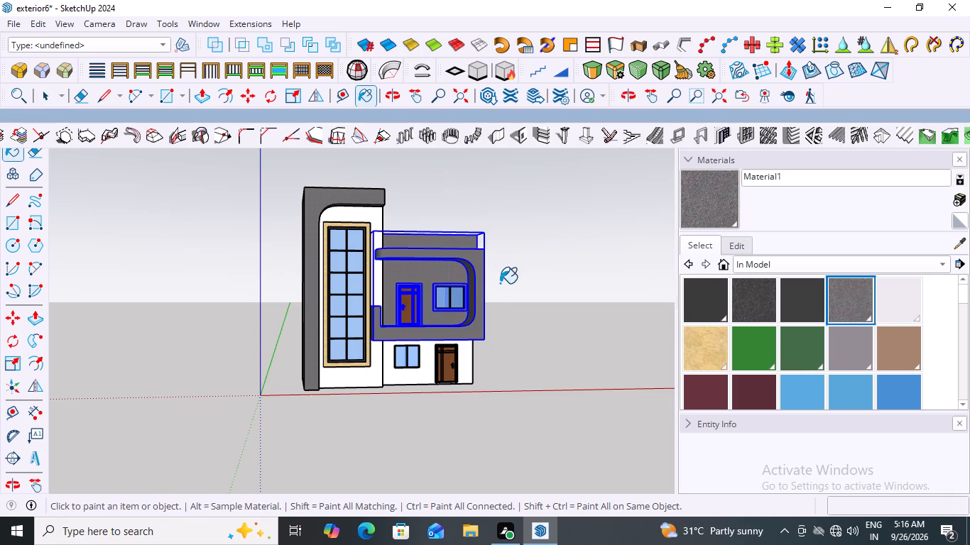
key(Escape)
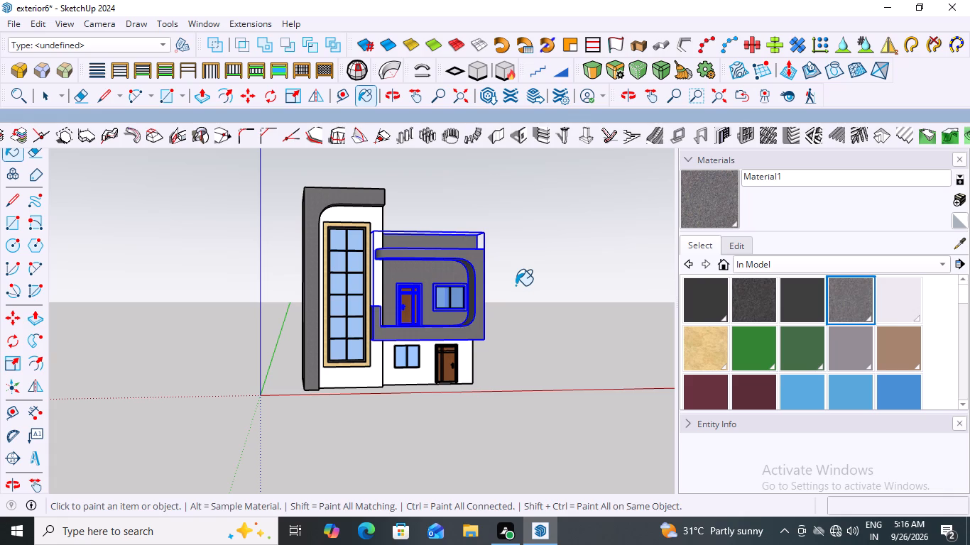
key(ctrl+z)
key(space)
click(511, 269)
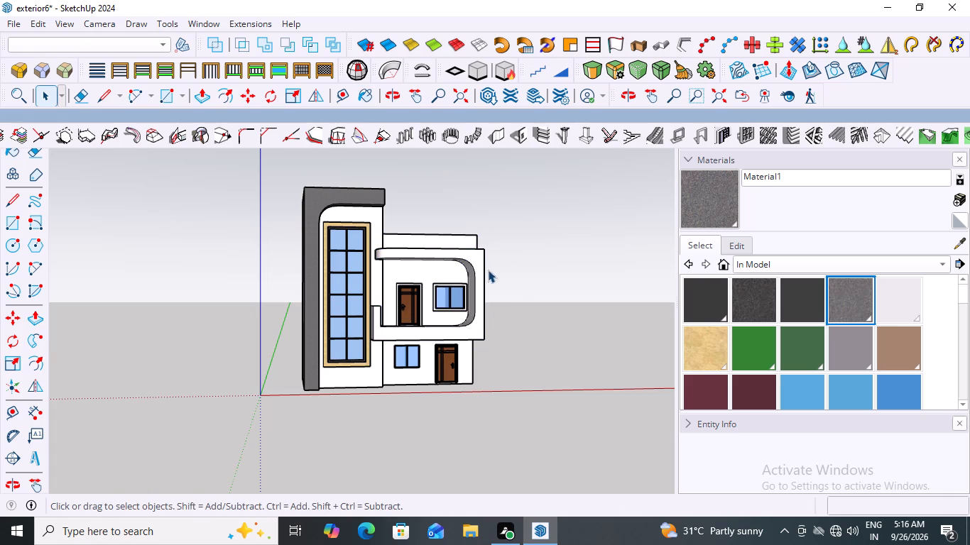
Open the upper-floor block's group and paint the balcony frame's front face with the lighter gray granite.
triple_click(476, 260)
click(479, 262)
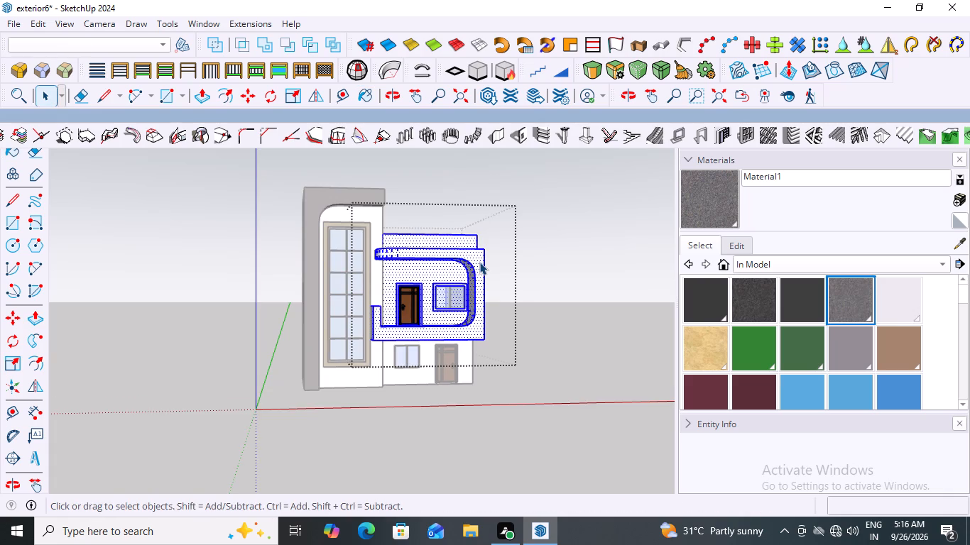
middle_drag(444, 355, 417, 366)
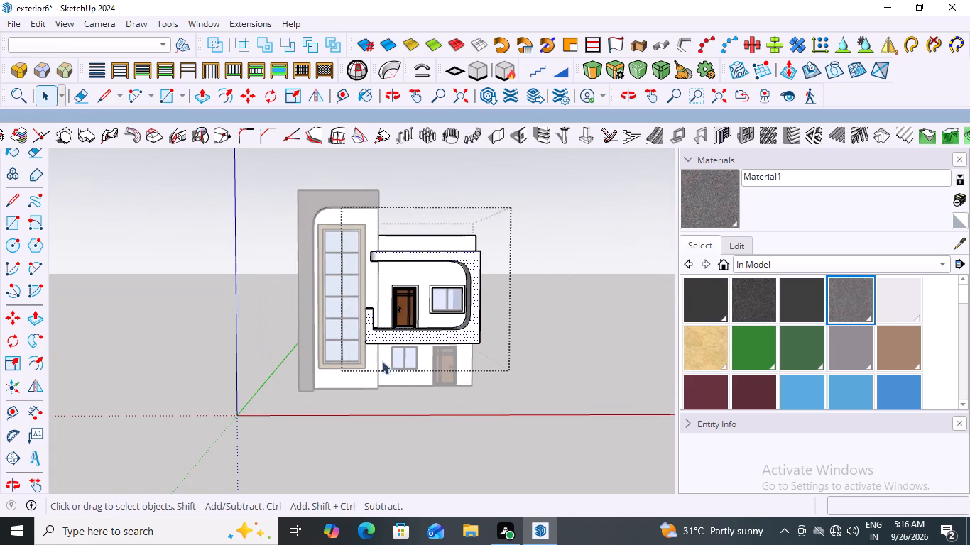
middle_click(371, 363)
click(838, 302)
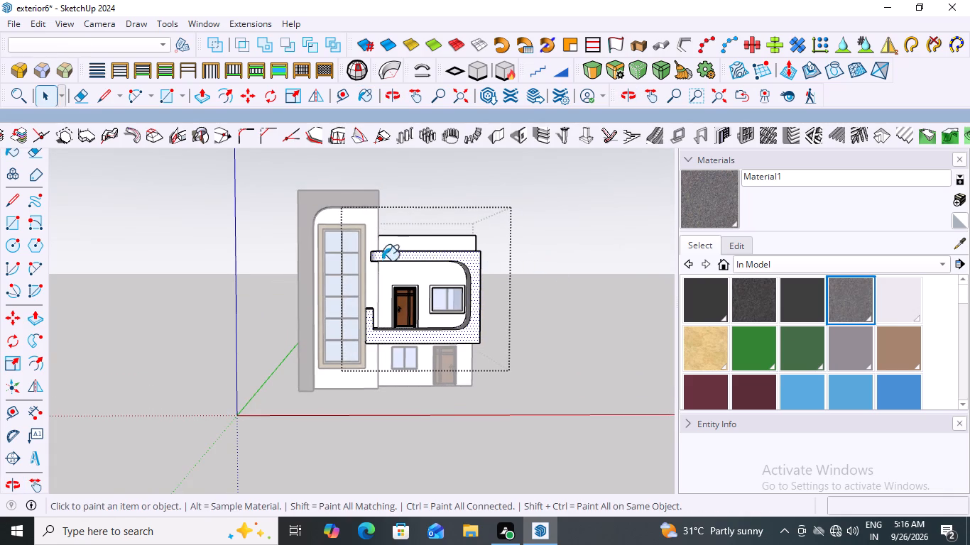
click(474, 260)
Paint the top face of the balcony frame's upper band with the lighter gray granite.
middle_drag(545, 265, 386, 382)
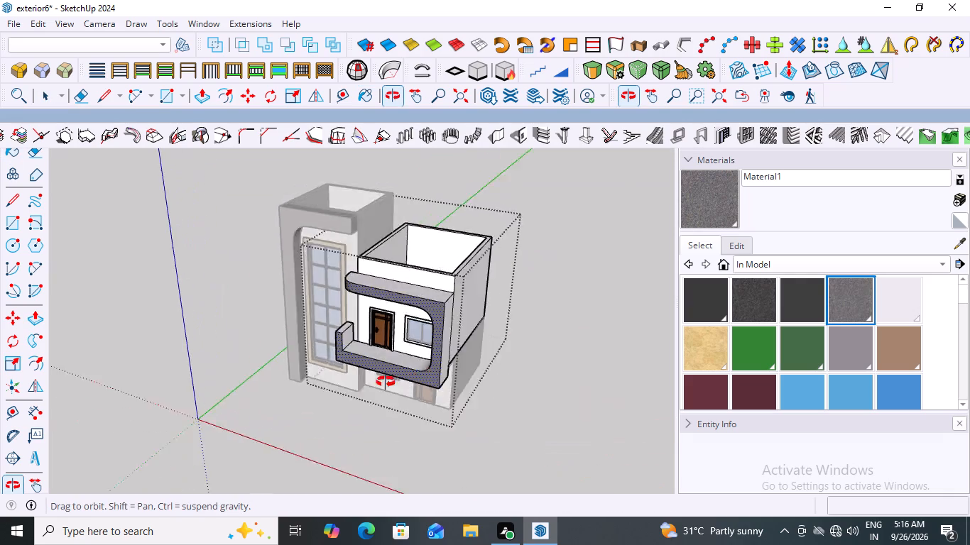
middle_drag(386, 382, 364, 391)
click(374, 299)
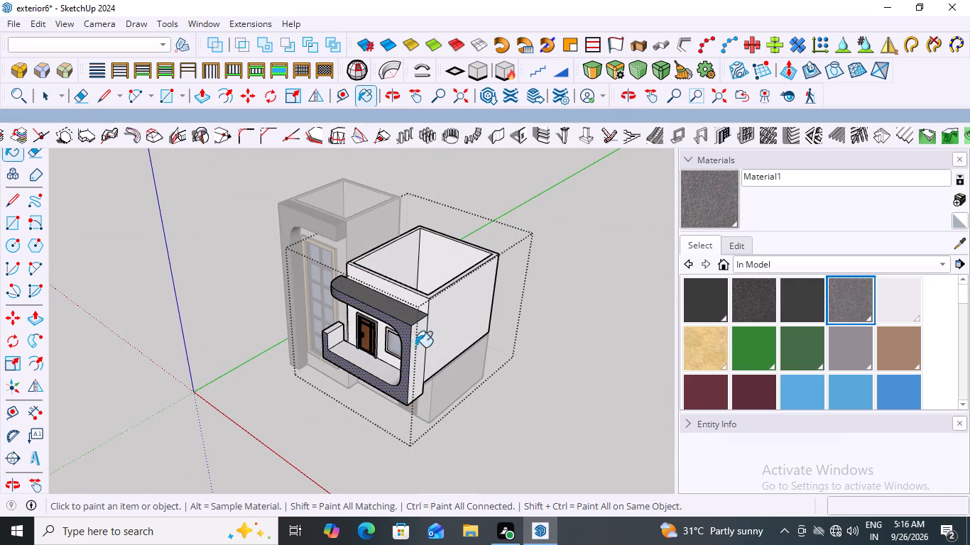
Paint the balcony frame's outer side, the low upstand's outer end face and the inner curved face with the gray granite Material1.
click(420, 342)
middle_drag(430, 393, 564, 274)
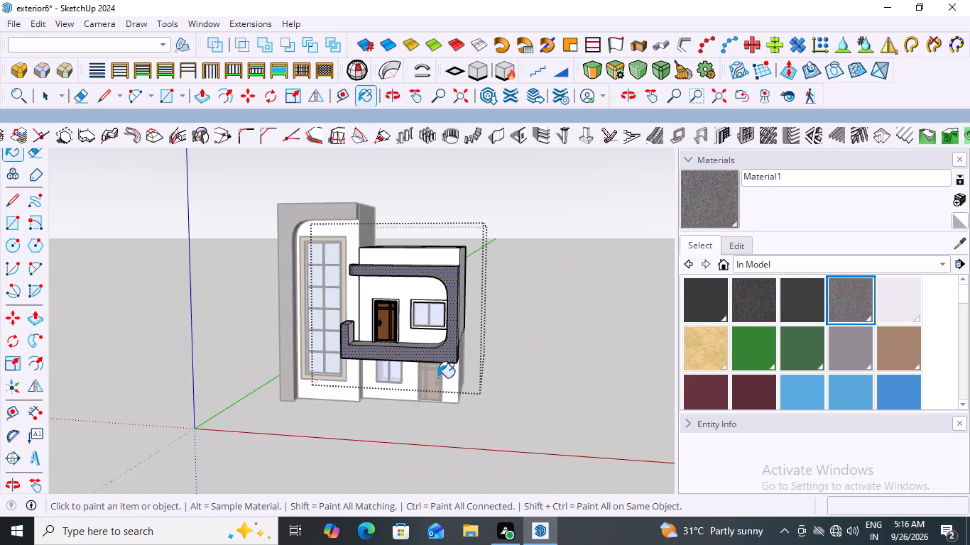
scroll(490, 265, down, 6)
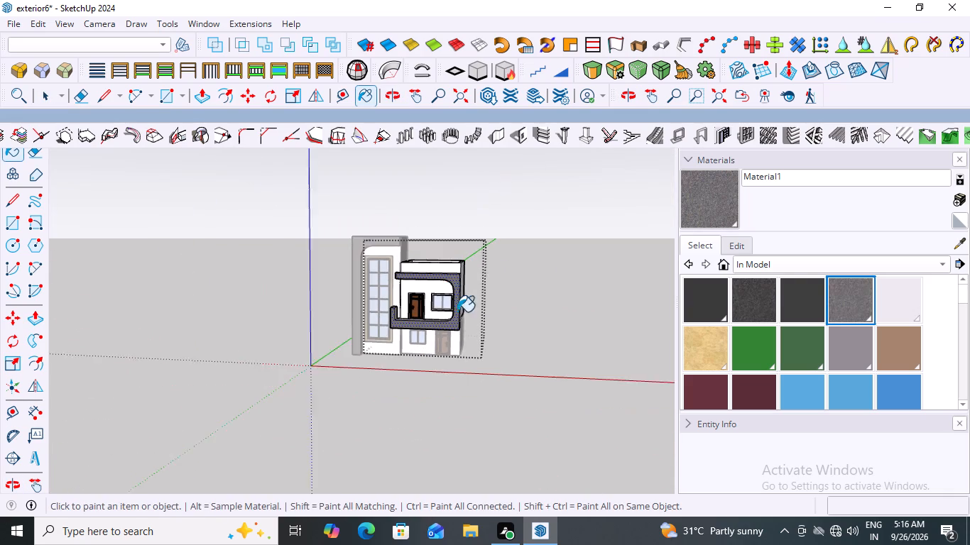
scroll(457, 312, down, 3)
middle_drag(350, 333, 554, 329)
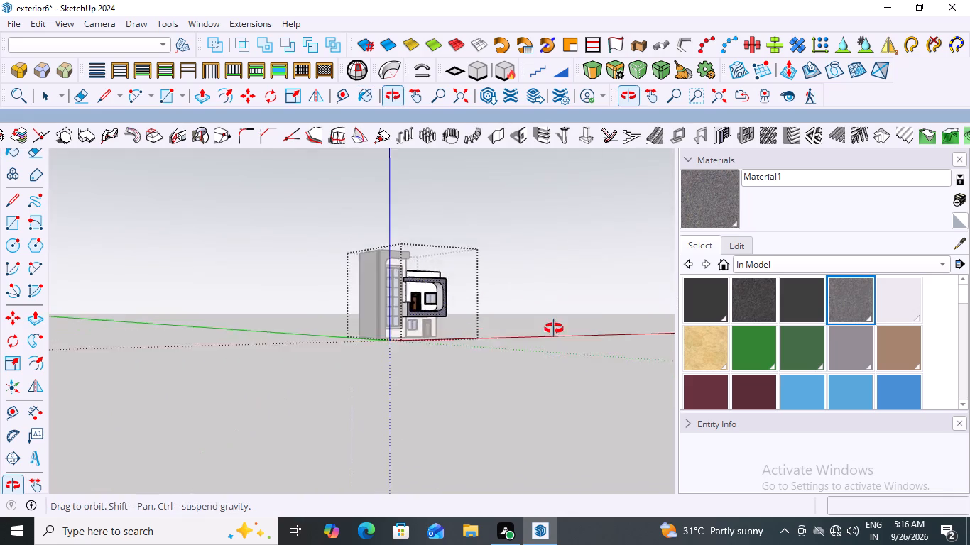
middle_drag(554, 329, 604, 382)
scroll(412, 324, up, 13)
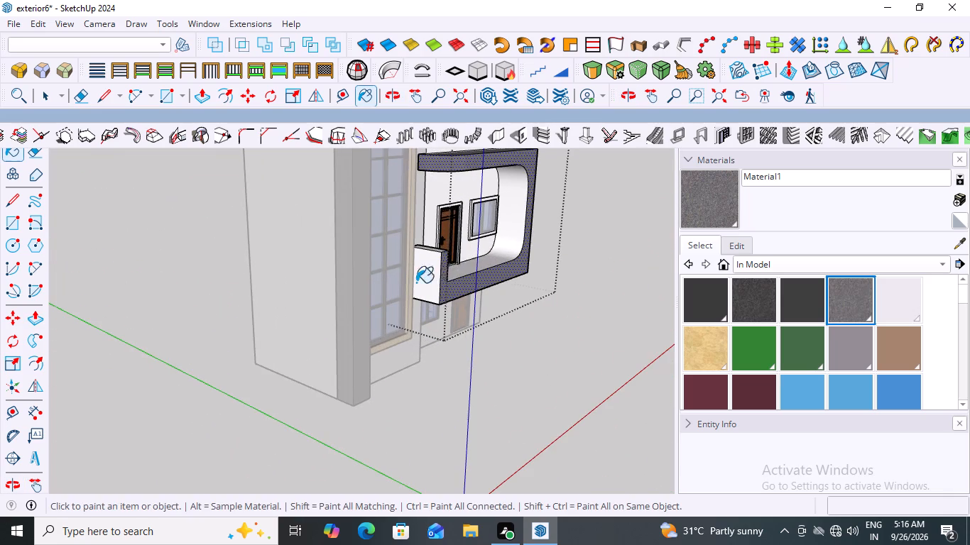
click(423, 276)
middle_drag(472, 305, 423, 364)
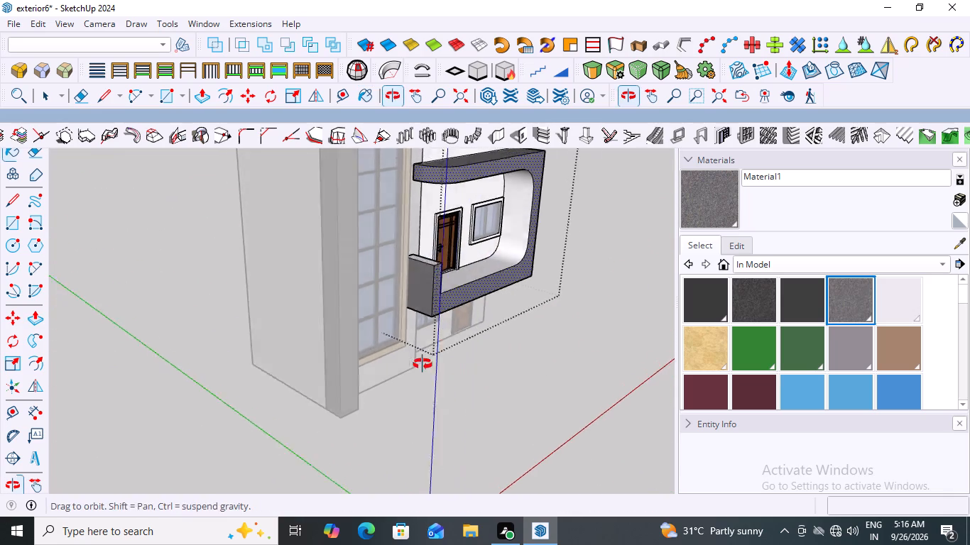
middle_drag(423, 364, 408, 380)
click(458, 299)
scroll(420, 315, down, 1)
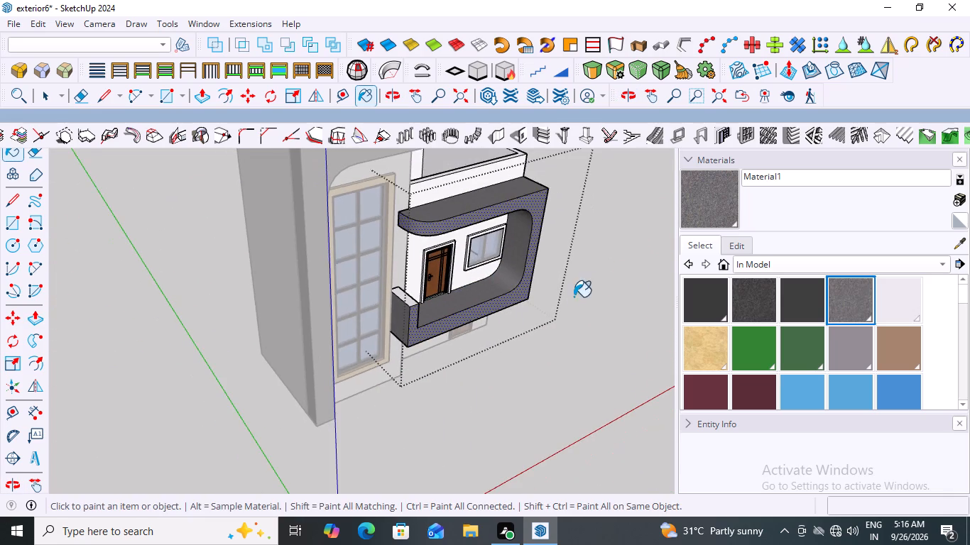
Paint the low upstand's top and inner faces and the balcony frame's underside with Material1, and close the group.
middle_drag(578, 294, 496, 335)
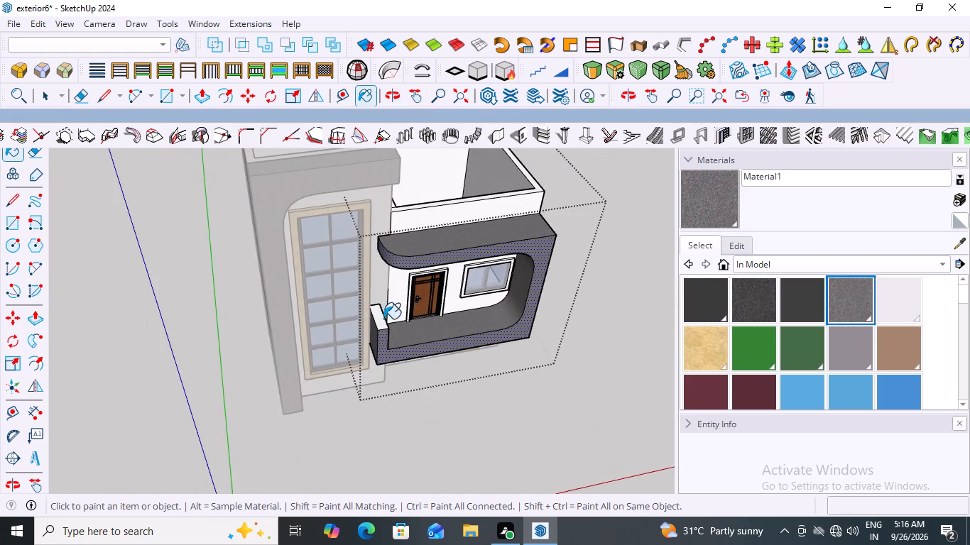
scroll(383, 319, up, 5)
click(376, 317)
scroll(467, 346, down, 2)
middle_drag(490, 358, 461, 358)
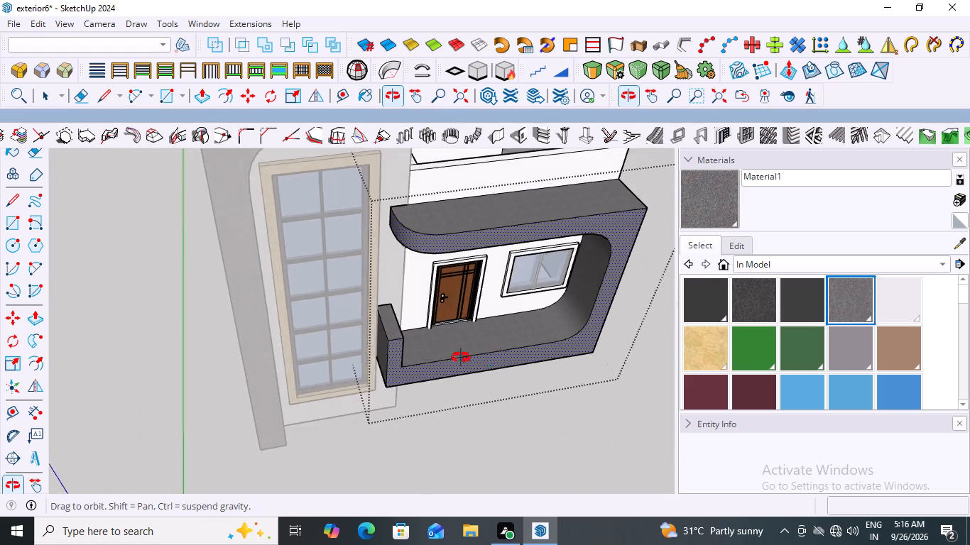
middle_drag(461, 358, 251, 206)
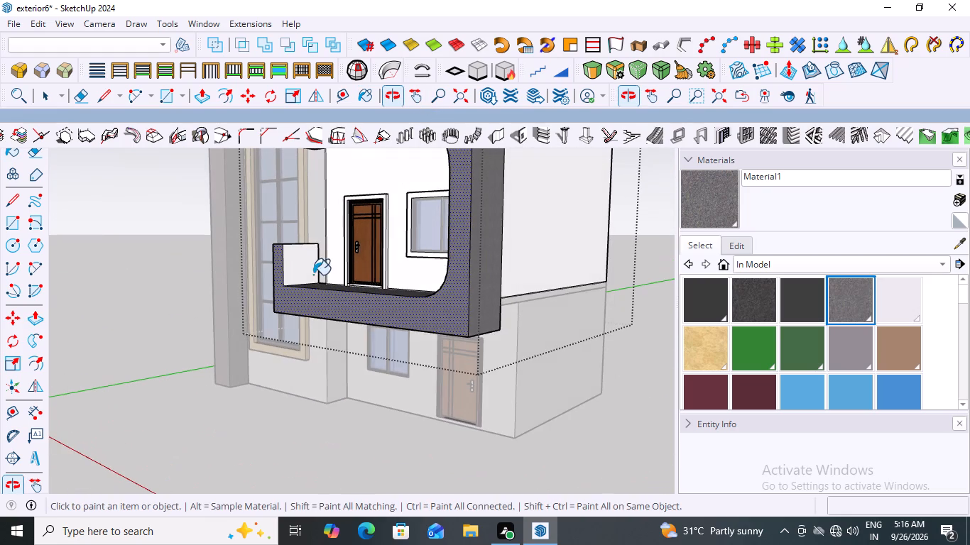
click(302, 265)
middle_drag(321, 357, 503, 181)
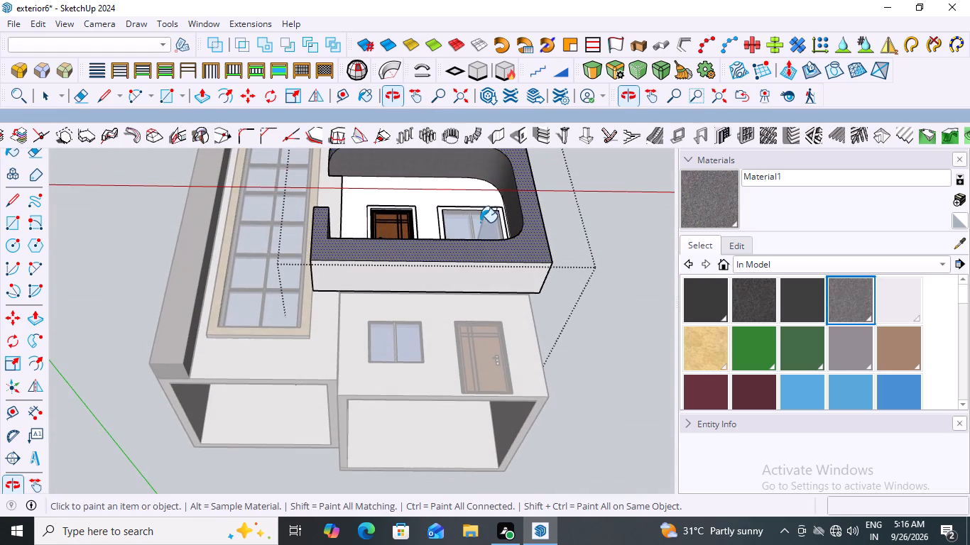
click(430, 275)
scroll(491, 312, down, 3)
middle_drag(487, 269, 466, 492)
middle_drag(426, 302, 463, 294)
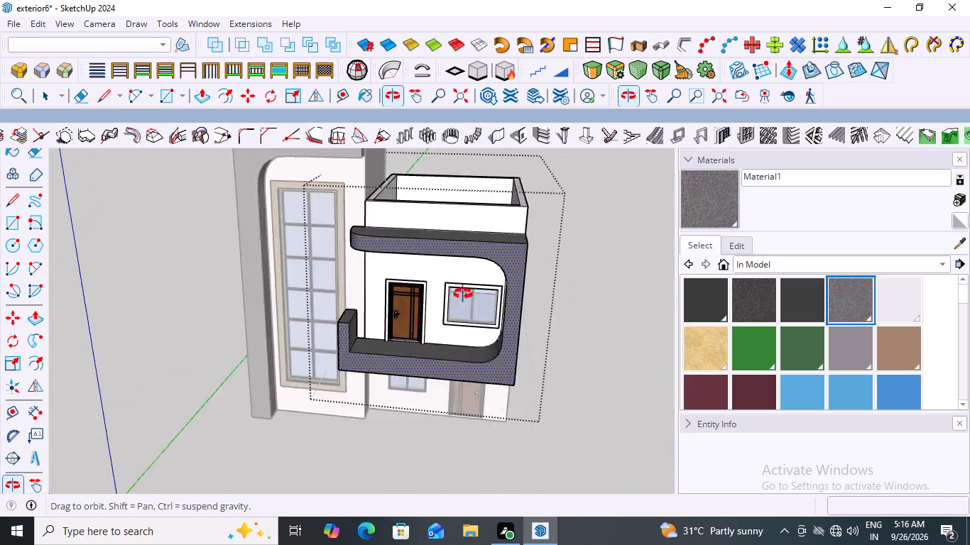
middle_drag(463, 294, 386, 297)
scroll(387, 298, up, 1)
key(space)
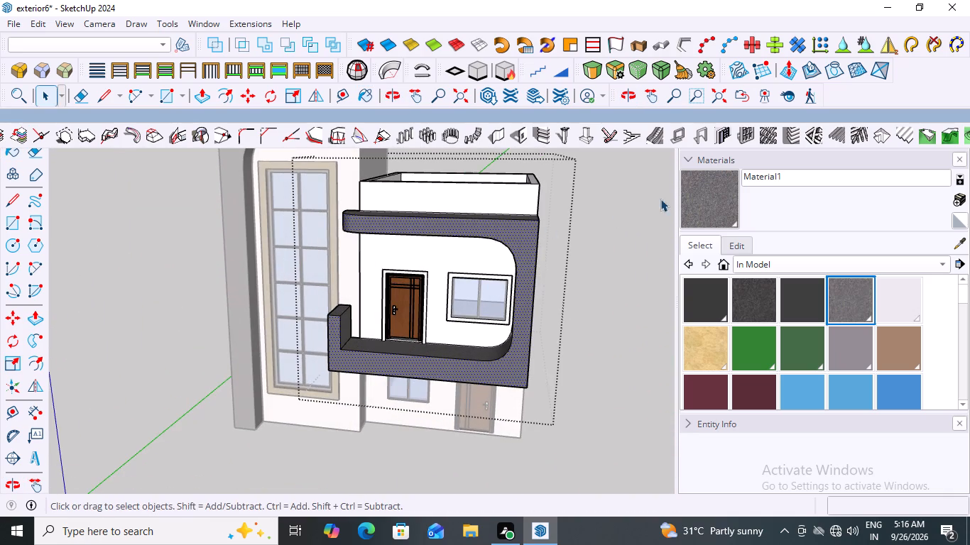
click(660, 199)
Examine the whole house front with the gray granite on both frames.
scroll(481, 272, down, 2)
middle_drag(342, 318, 421, 292)
scroll(421, 292, down, 3)
middle_drag(413, 285, 396, 271)
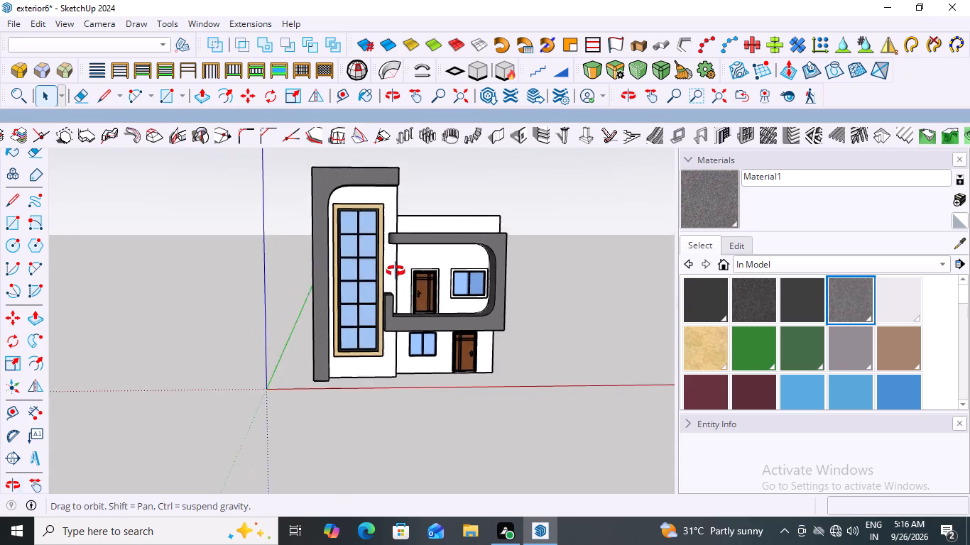
middle_drag(396, 271, 405, 272)
scroll(405, 272, up, 1)
middle_drag(396, 272, 371, 266)
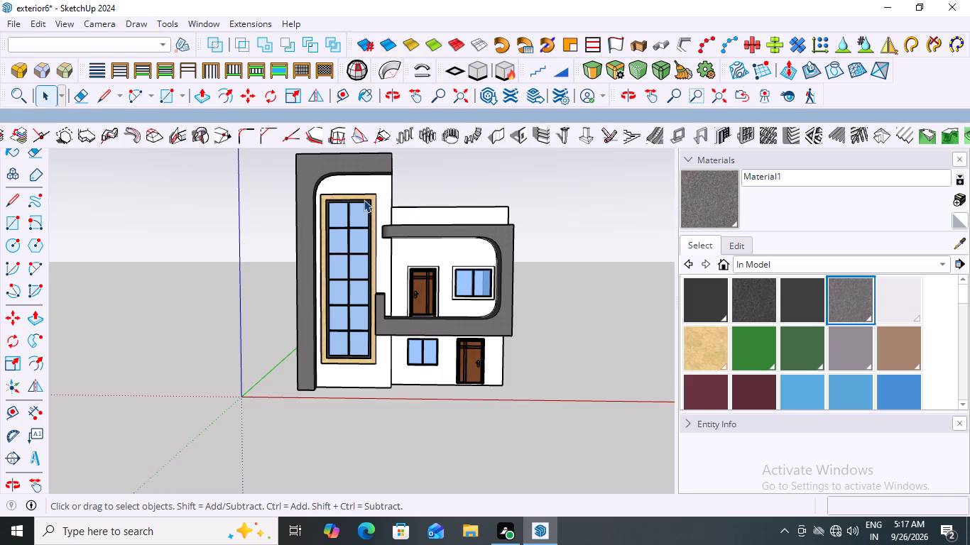
scroll(364, 199, down, 1)
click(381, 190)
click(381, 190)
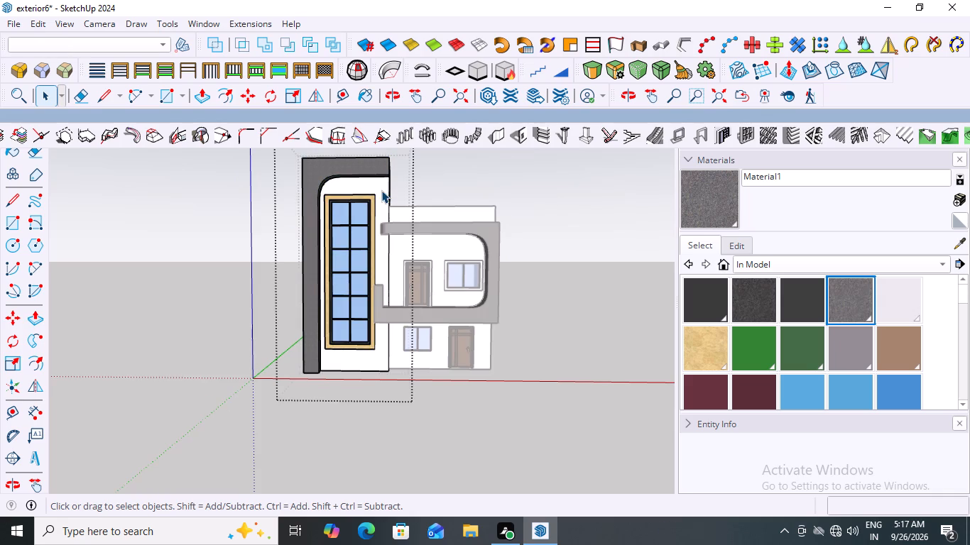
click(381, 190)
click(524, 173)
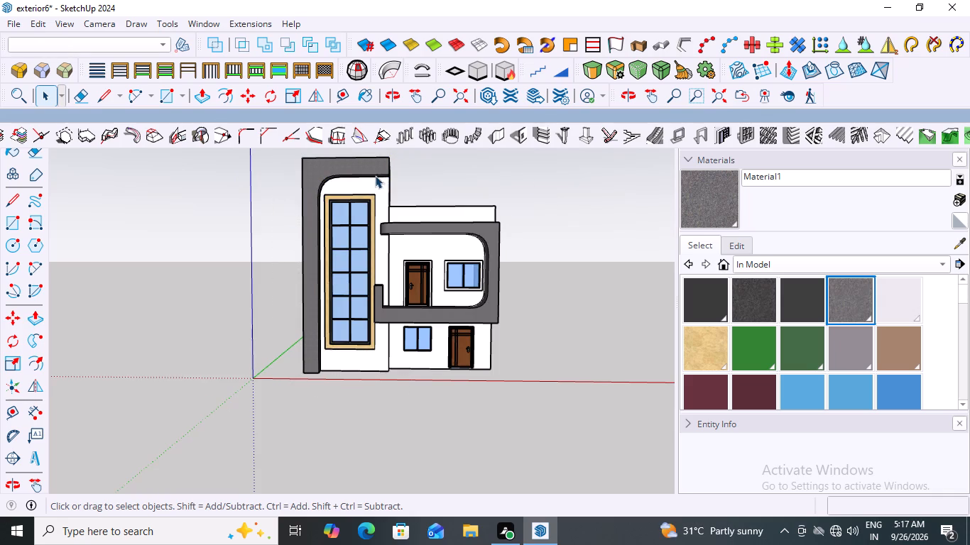
Open the tall block's group for editing.
click(366, 182)
middle_drag(545, 172, 347, 251)
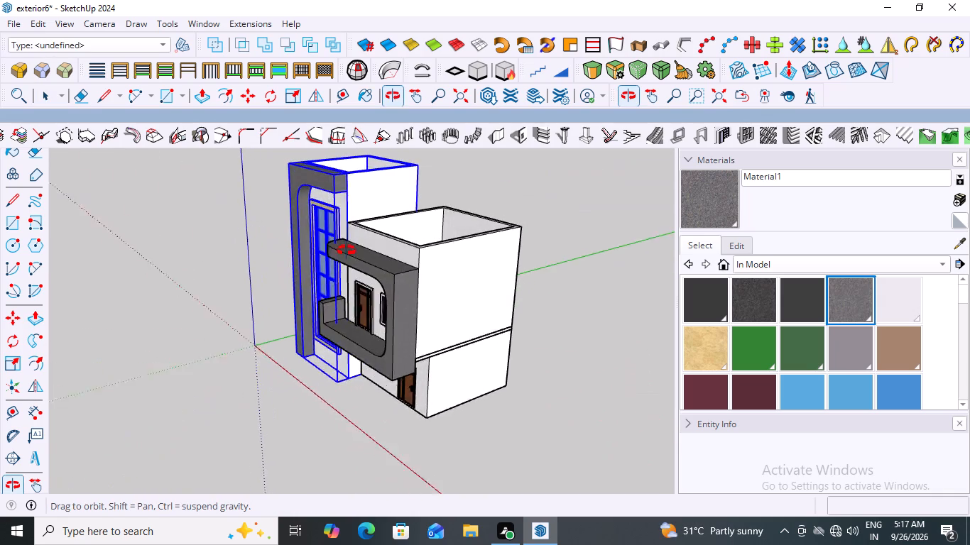
middle_drag(347, 251, 379, 255)
click(336, 197)
click(336, 197)
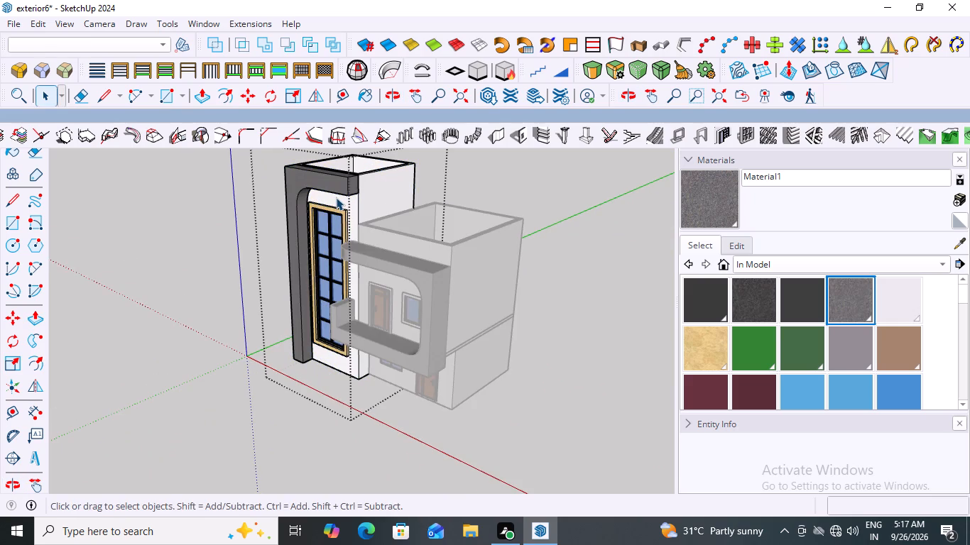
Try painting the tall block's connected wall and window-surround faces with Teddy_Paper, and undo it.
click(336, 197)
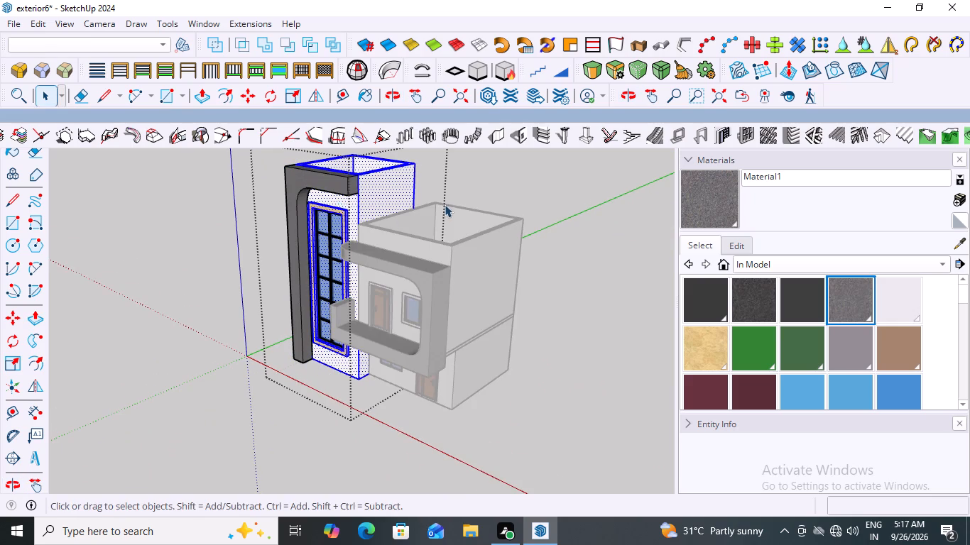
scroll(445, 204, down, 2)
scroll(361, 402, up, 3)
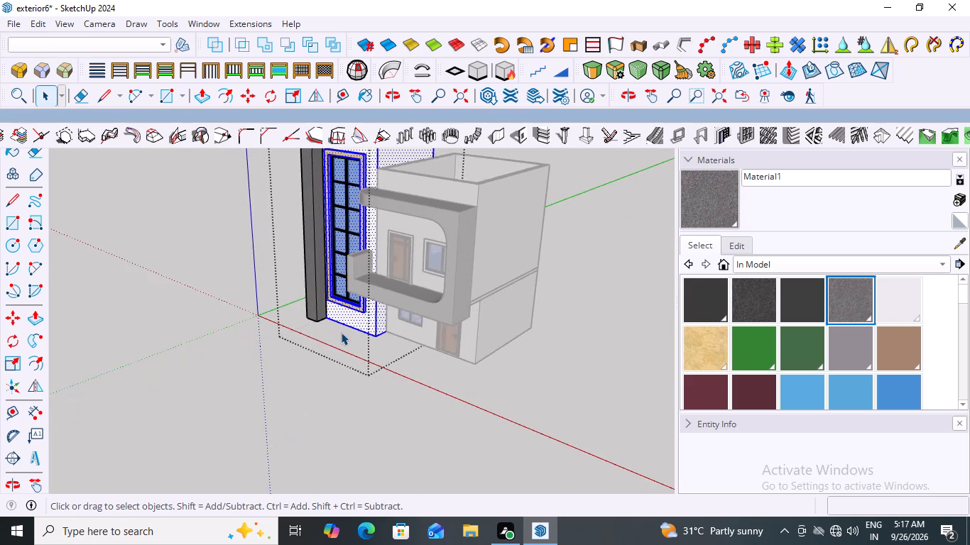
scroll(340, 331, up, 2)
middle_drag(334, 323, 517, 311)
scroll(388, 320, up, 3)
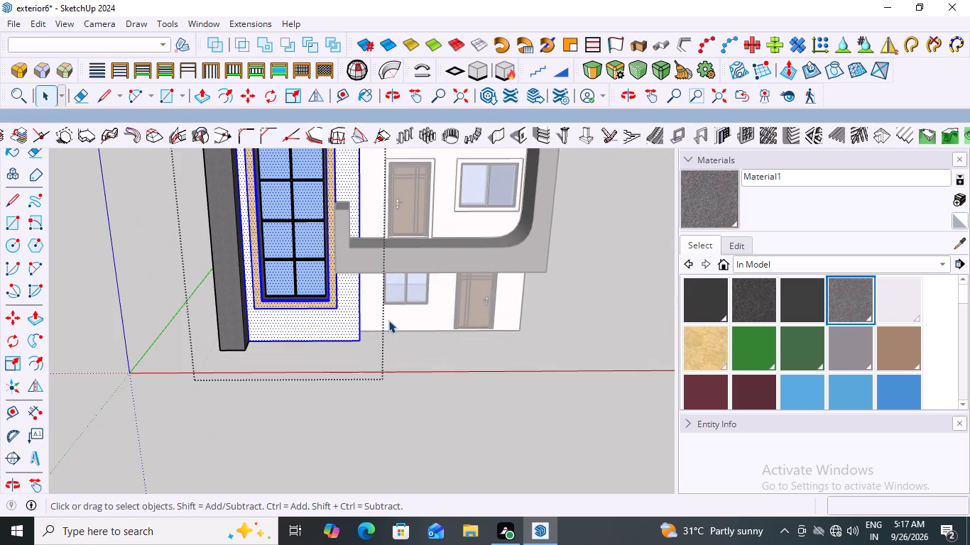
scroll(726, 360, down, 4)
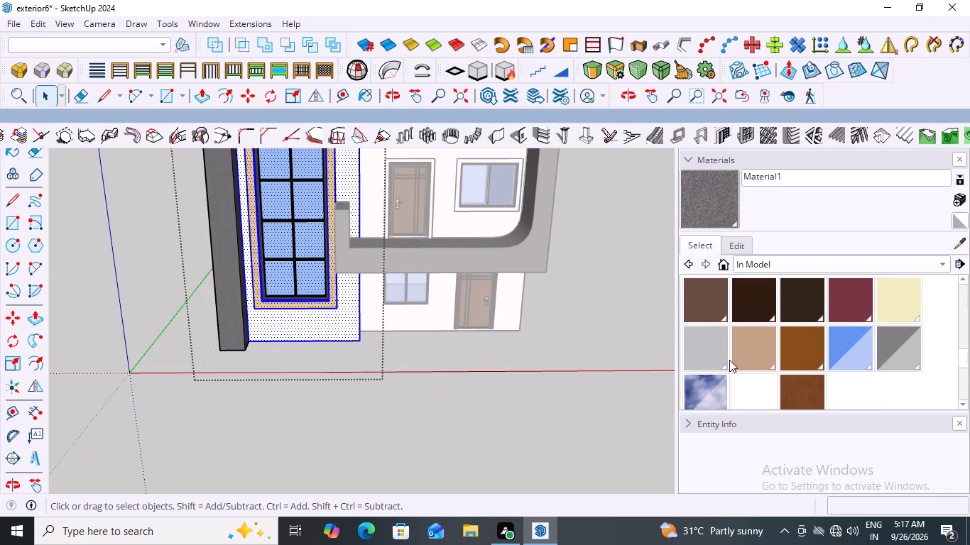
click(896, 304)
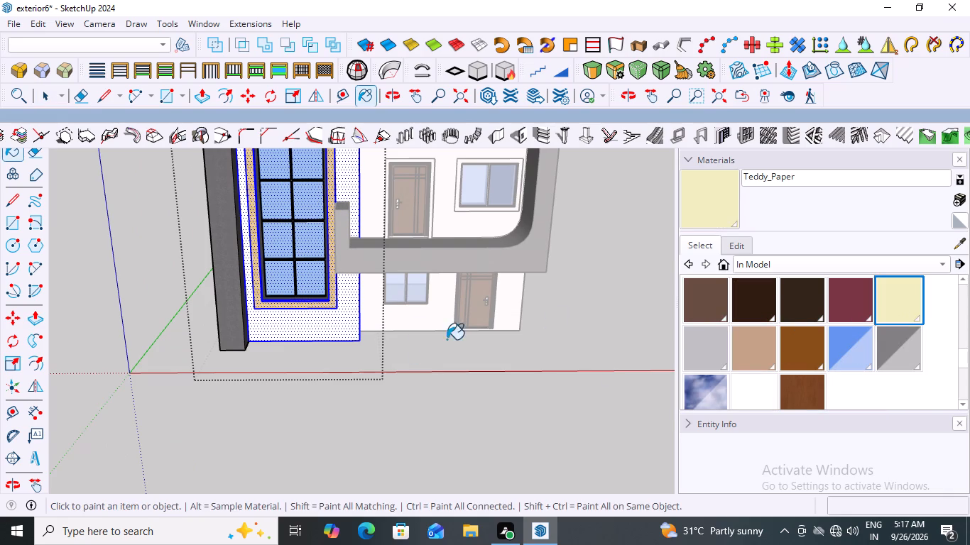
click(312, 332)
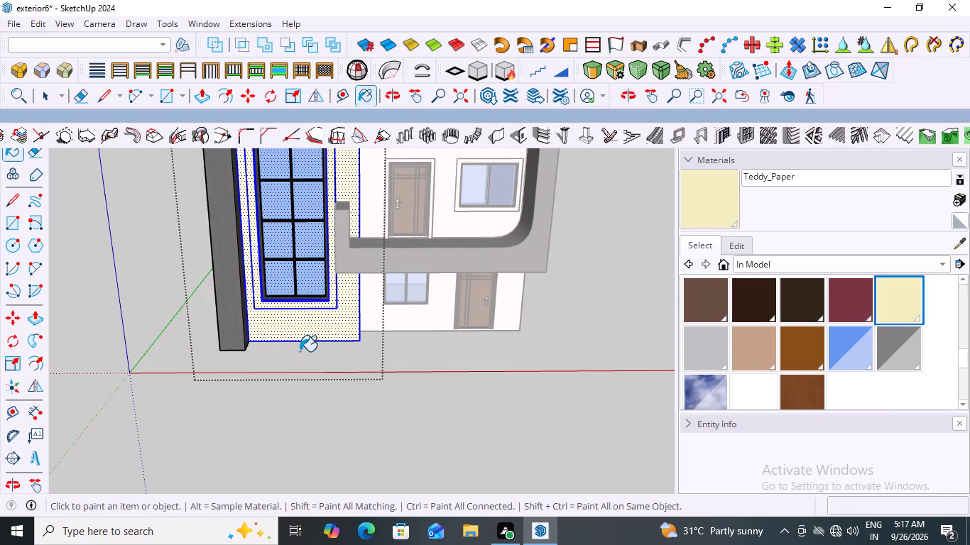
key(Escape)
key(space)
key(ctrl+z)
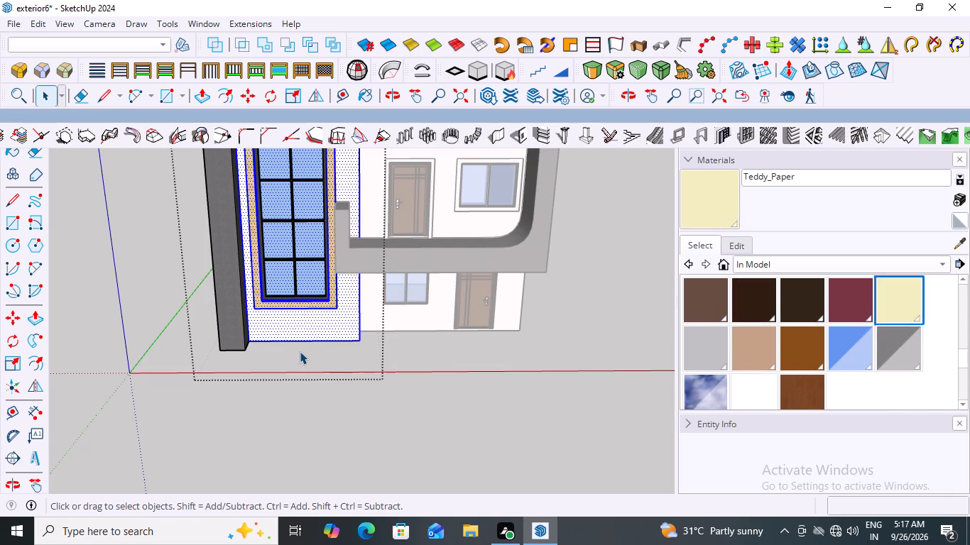
Paint only the tall block's front wall face around the window with Stone Coursed Rough from Brick, Cladding and Siding, and close the group.
scroll(292, 359, down, 13)
scroll(261, 224, up, 8)
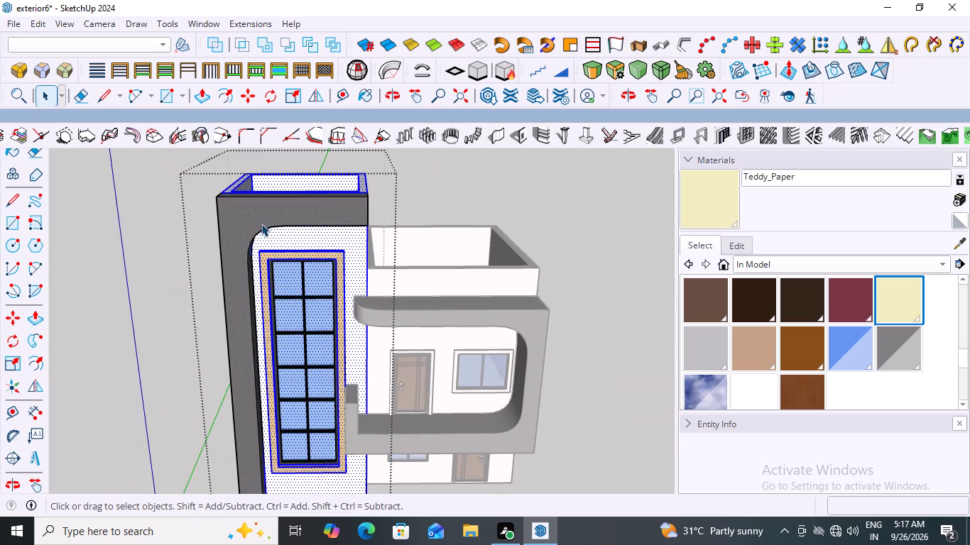
double_click(275, 237)
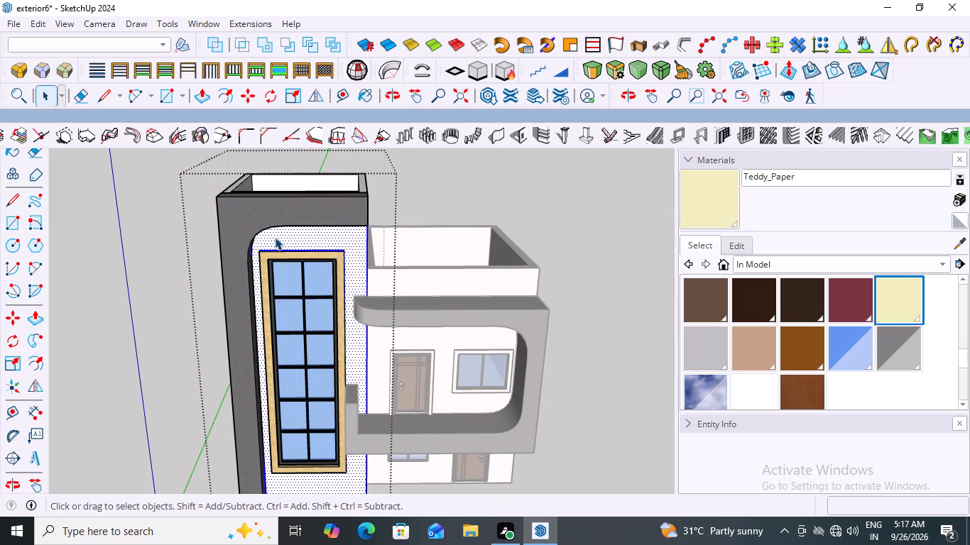
scroll(660, 277, down, 3)
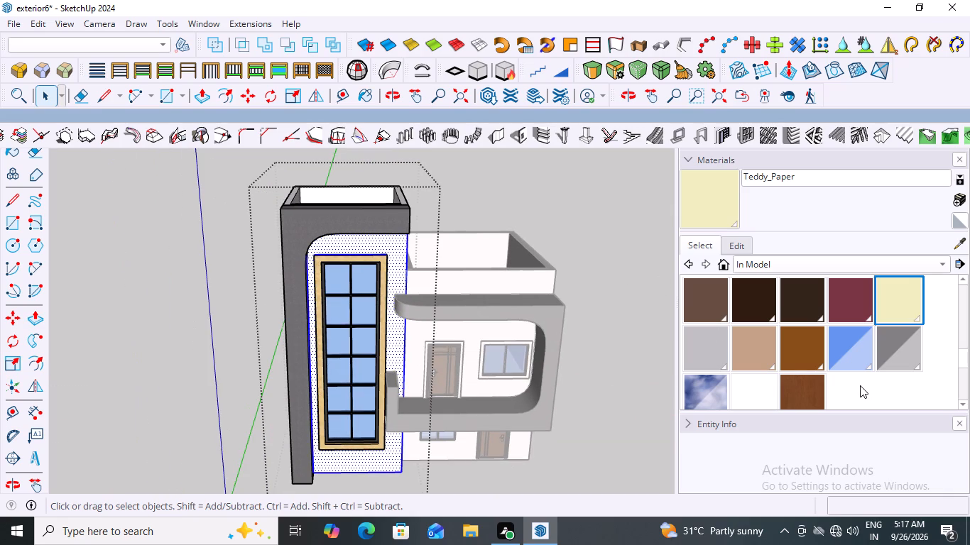
click(937, 264)
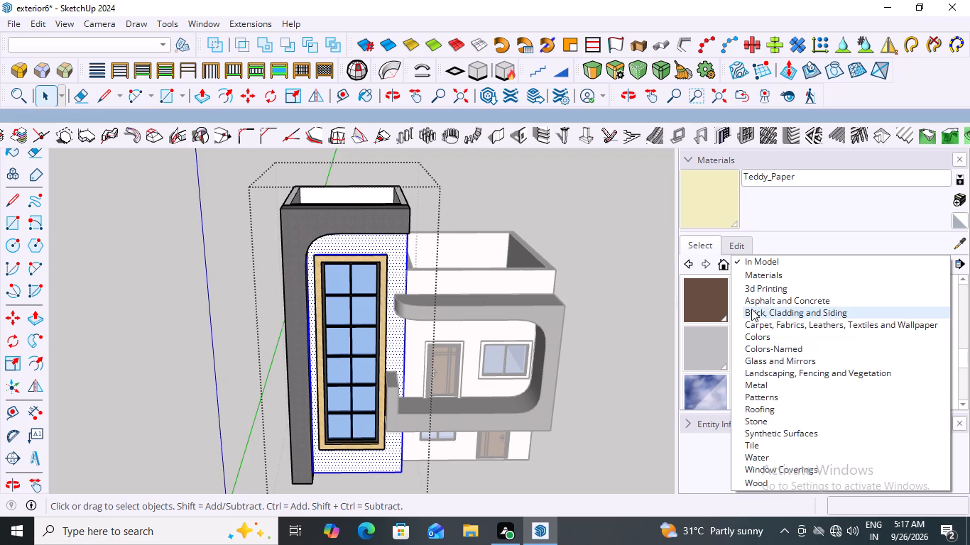
click(755, 315)
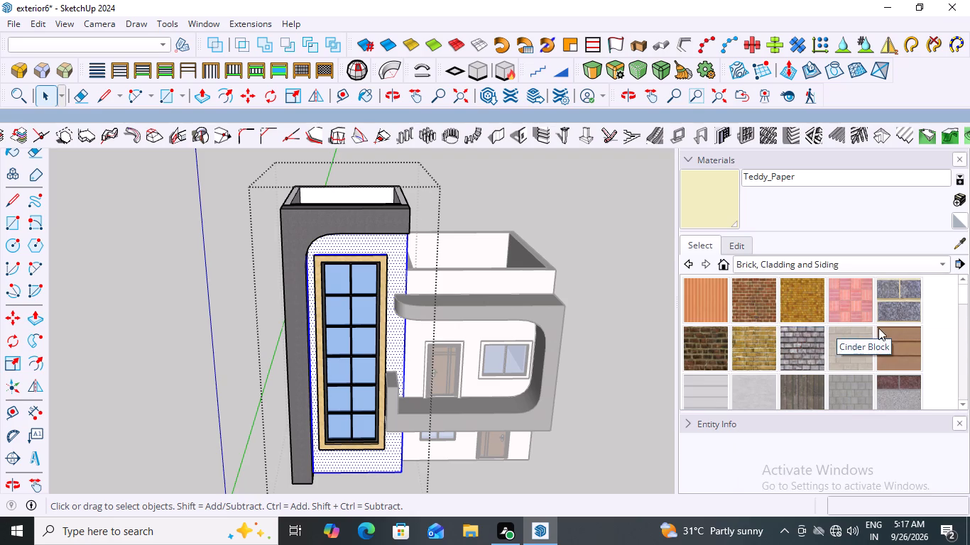
scroll(878, 328, down, 3)
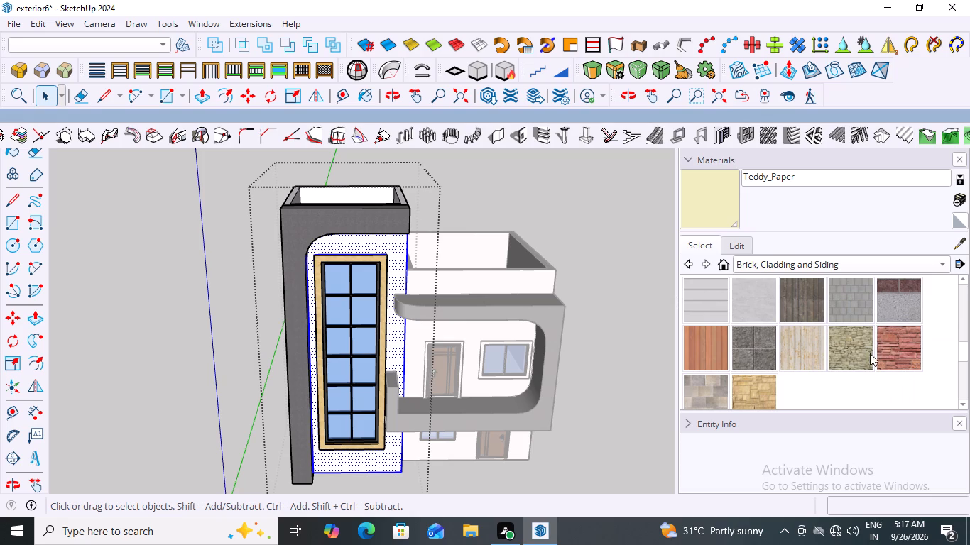
click(855, 356)
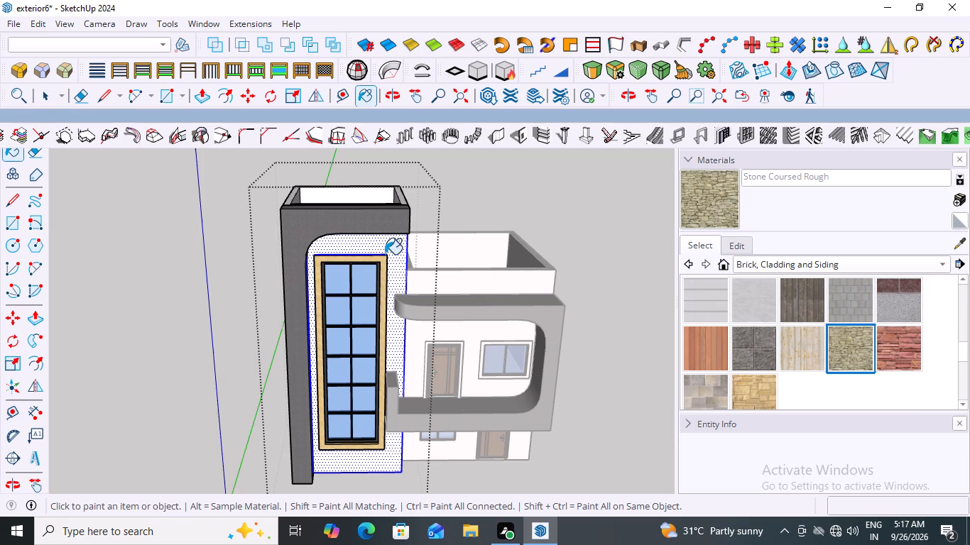
click(393, 248)
middle_click(596, 278)
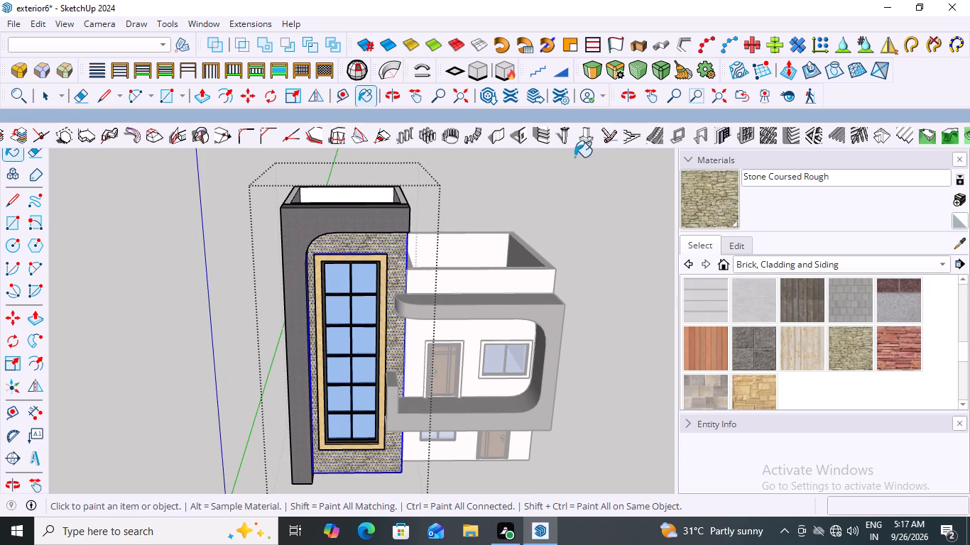
scroll(565, 179, down, 2)
middle_drag(621, 216, 587, 124)
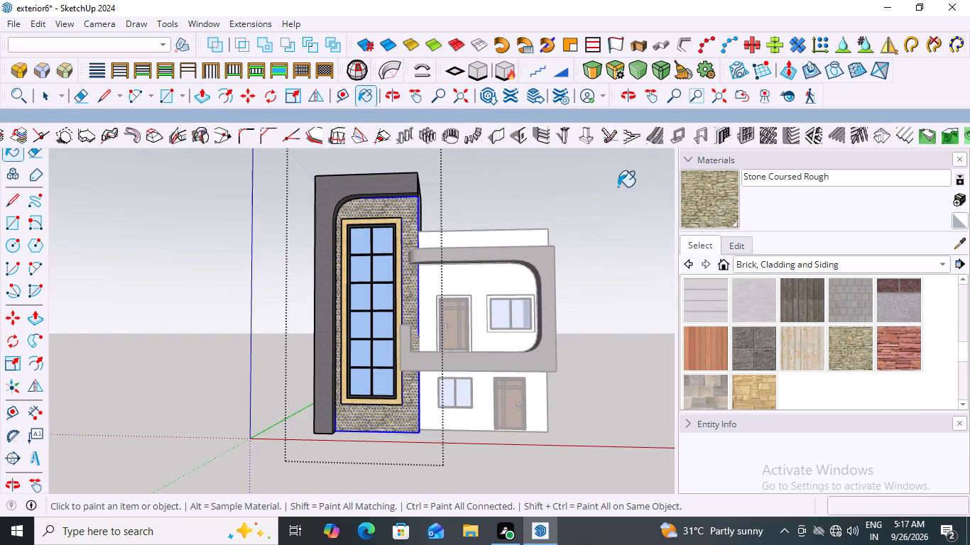
key(space)
click(547, 162)
middle_drag(455, 203, 525, 214)
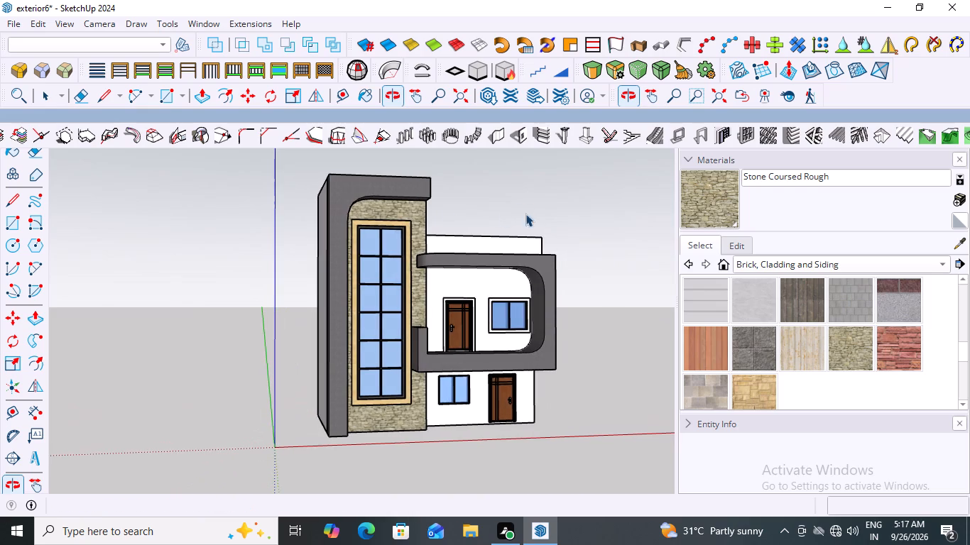
Examine the rough stone cladding on the tall block's front wall from the side, from the front and up close.
scroll(400, 209, up, 6)
scroll(400, 209, down, 8)
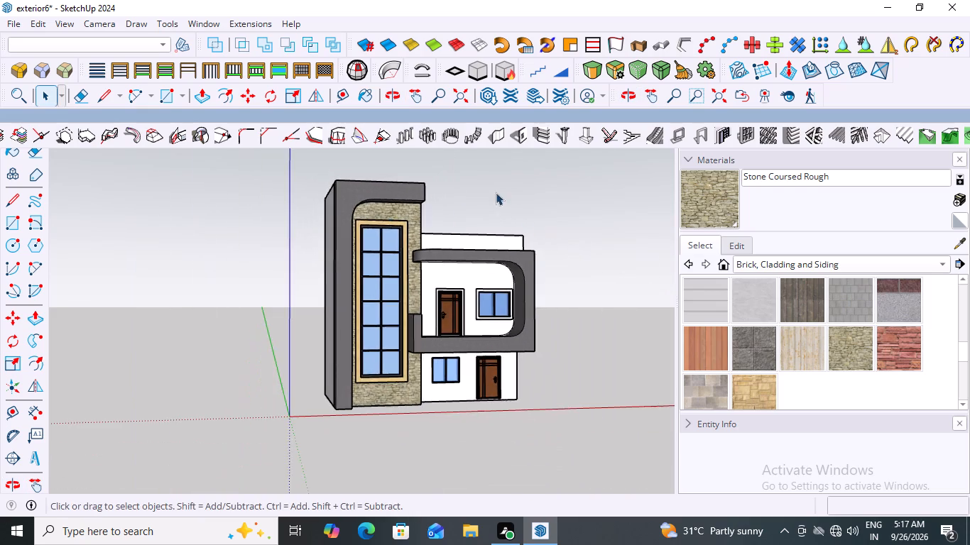
middle_drag(500, 185, 375, 199)
scroll(368, 226, up, 2)
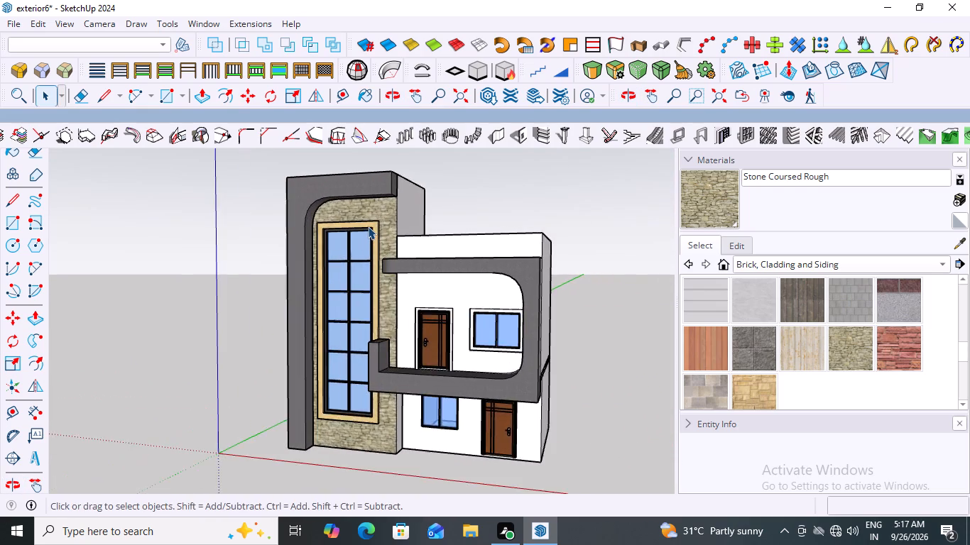
scroll(368, 226, up, 2)
middle_drag(425, 207, 507, 205)
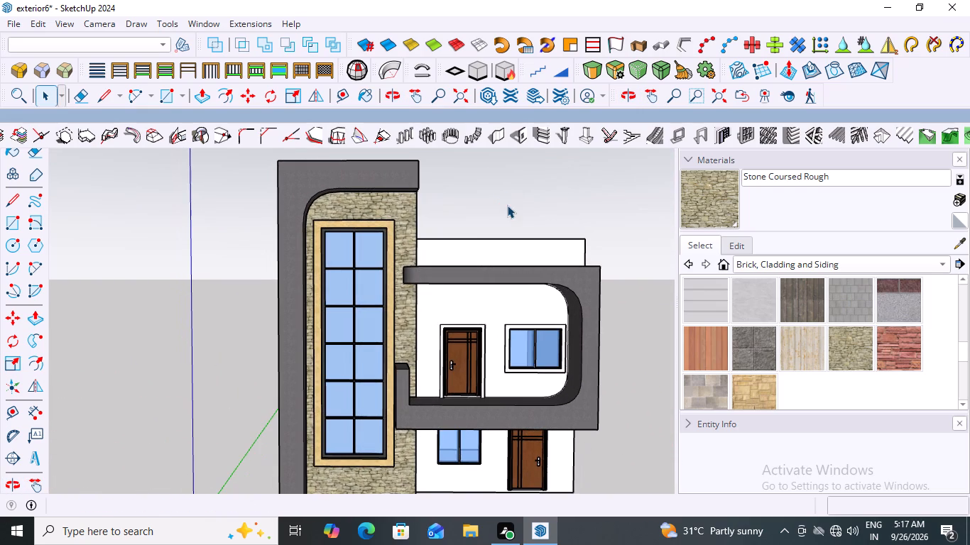
scroll(396, 221, up, 6)
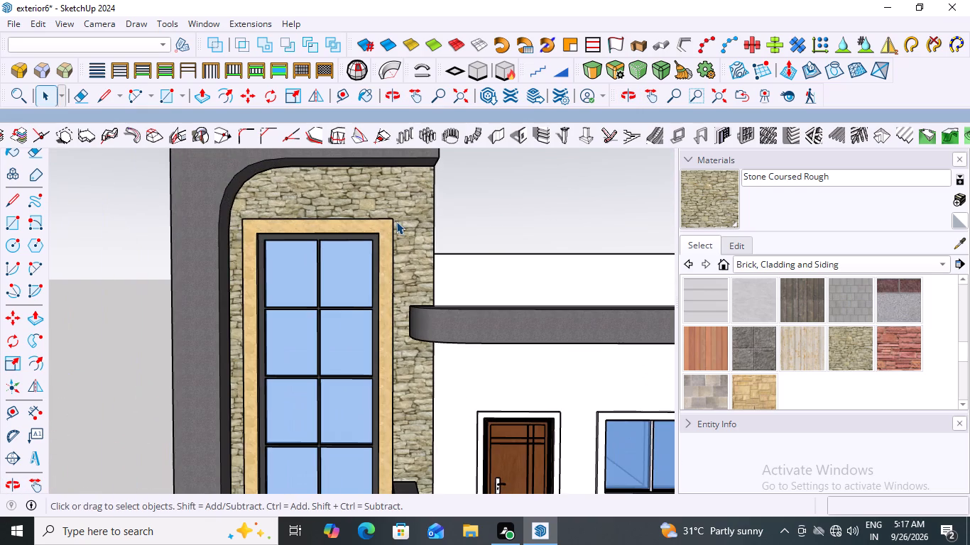
scroll(418, 187, down, 7)
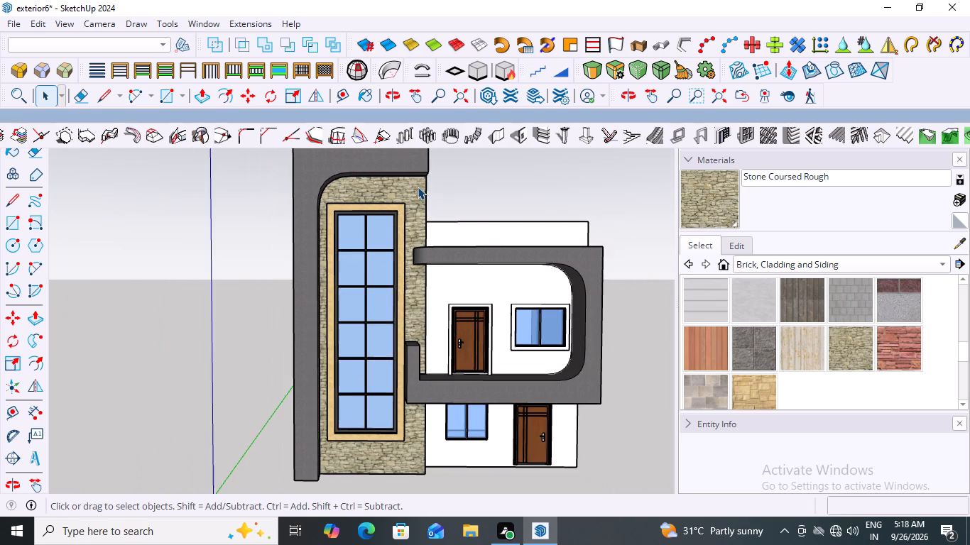
Open the tall block's group for editing and select the front wall face around the window.
click(410, 185)
double_click(410, 185)
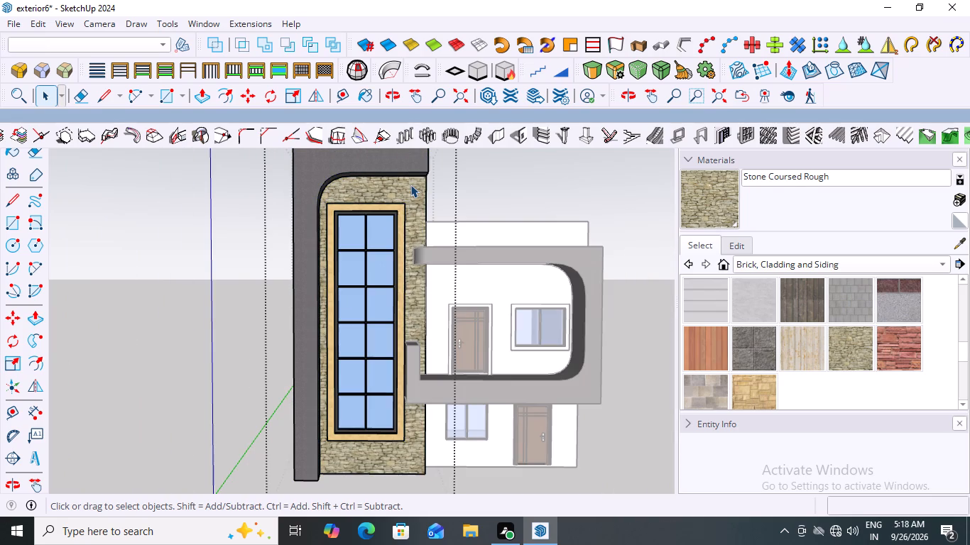
click(410, 185)
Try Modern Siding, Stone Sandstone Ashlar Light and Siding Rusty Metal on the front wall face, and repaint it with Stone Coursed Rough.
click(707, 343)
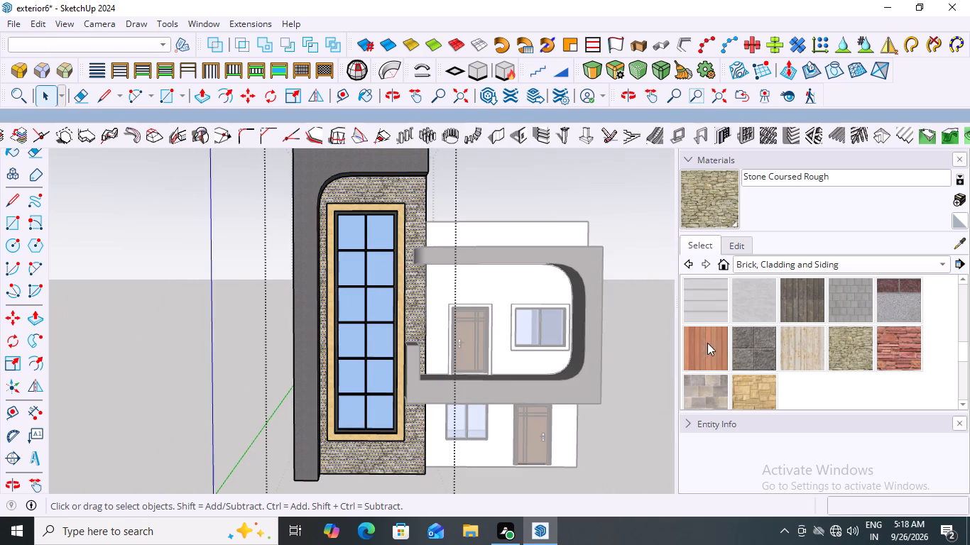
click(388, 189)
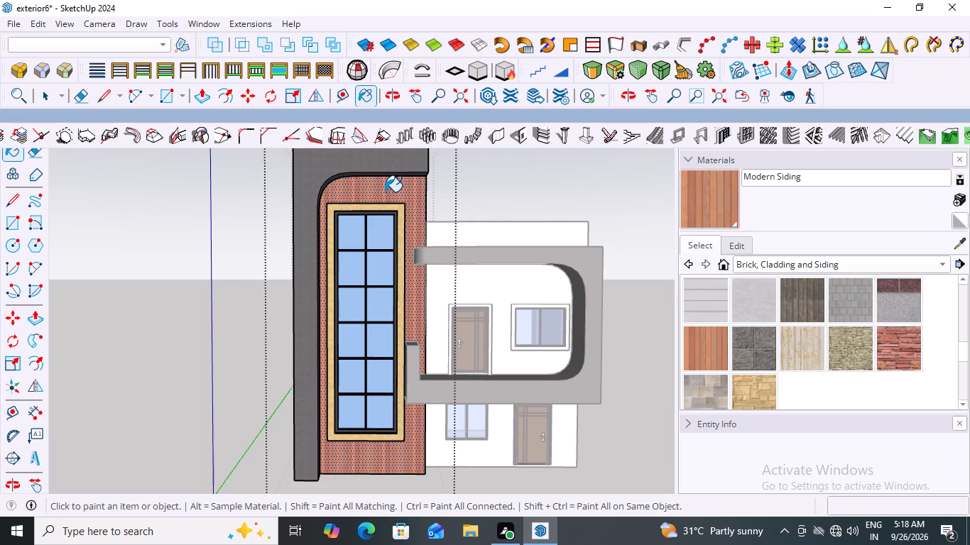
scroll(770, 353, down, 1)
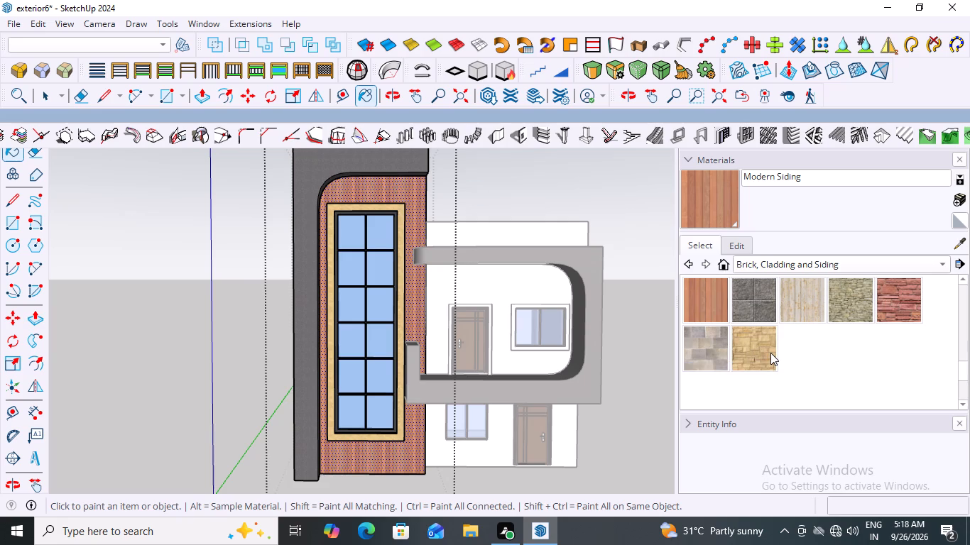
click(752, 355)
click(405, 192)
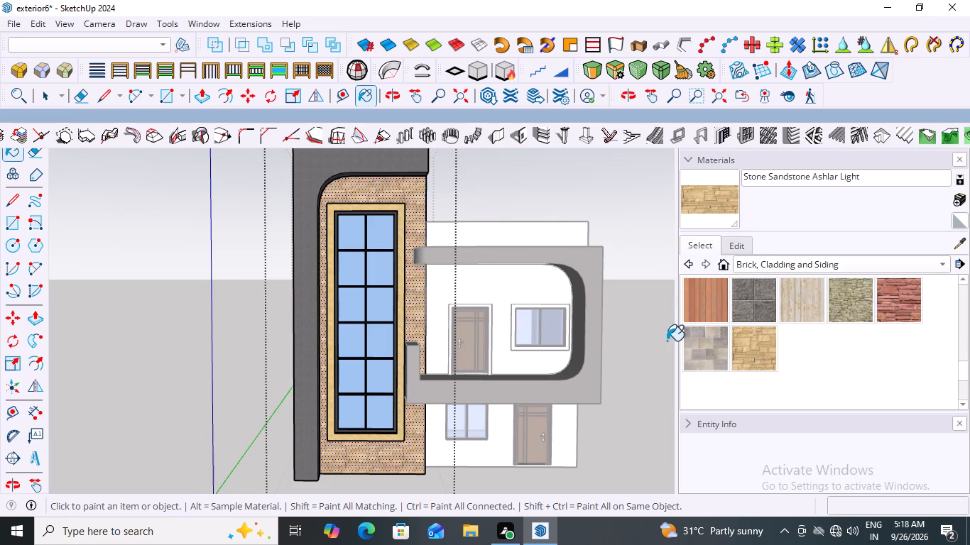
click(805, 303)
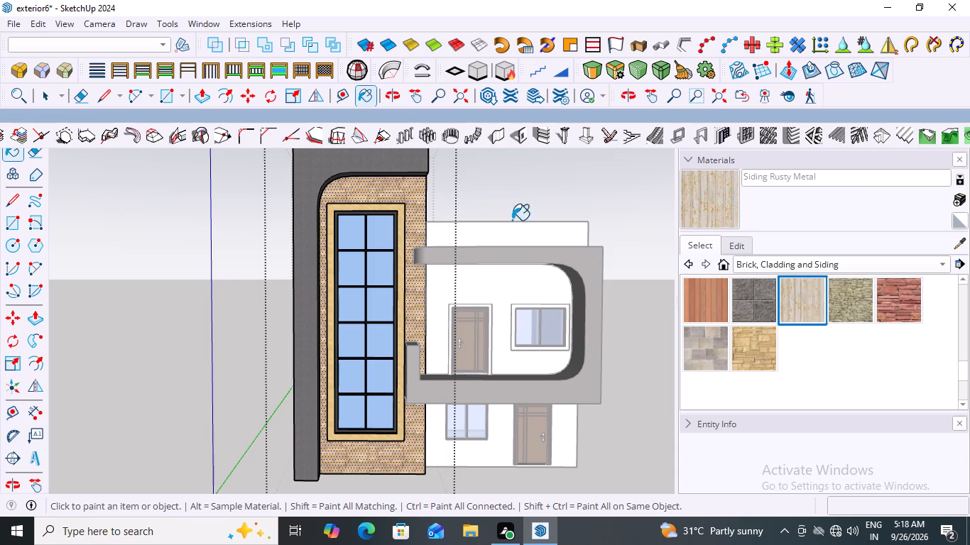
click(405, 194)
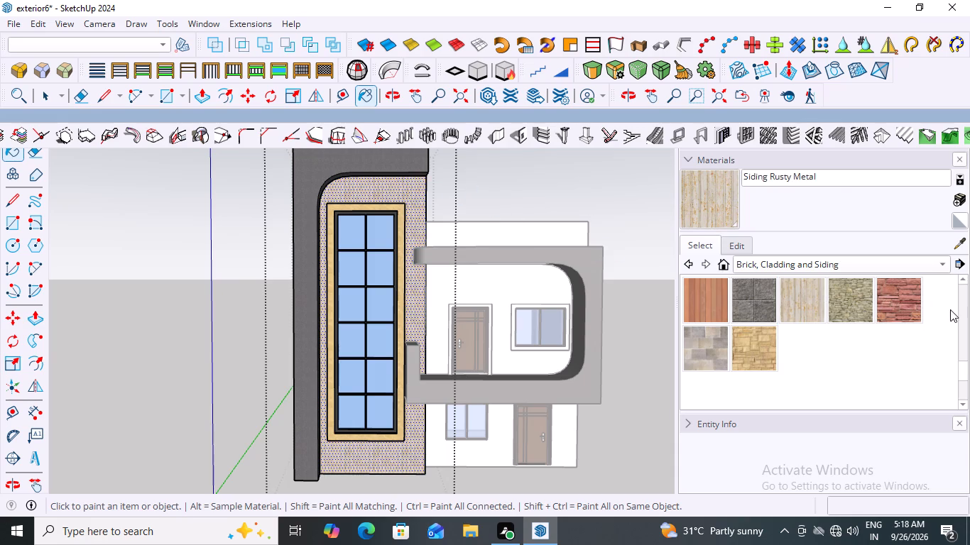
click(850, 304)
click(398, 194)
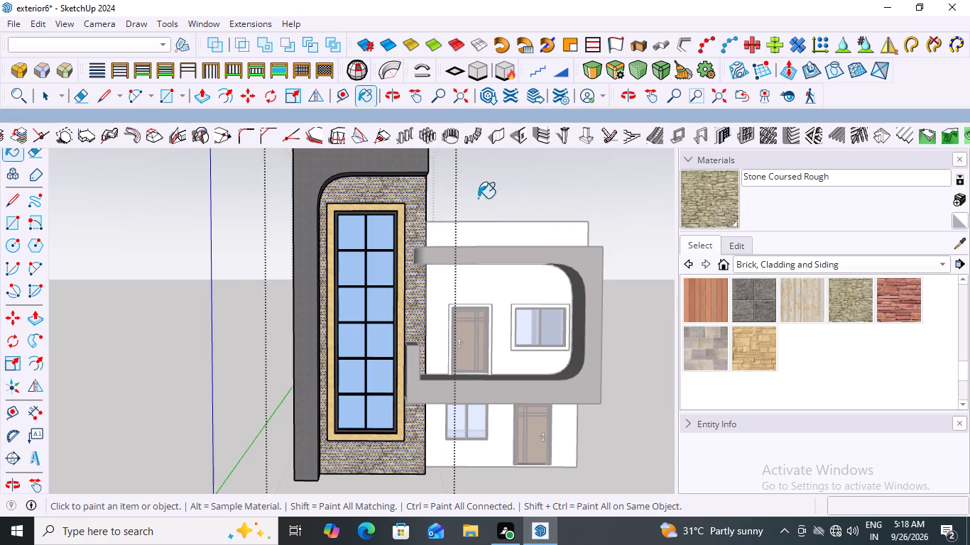
Create a new material from Stone Coursed Rough, brightened to a pale cream, keeping its texture image and 7' size.
click(959, 202)
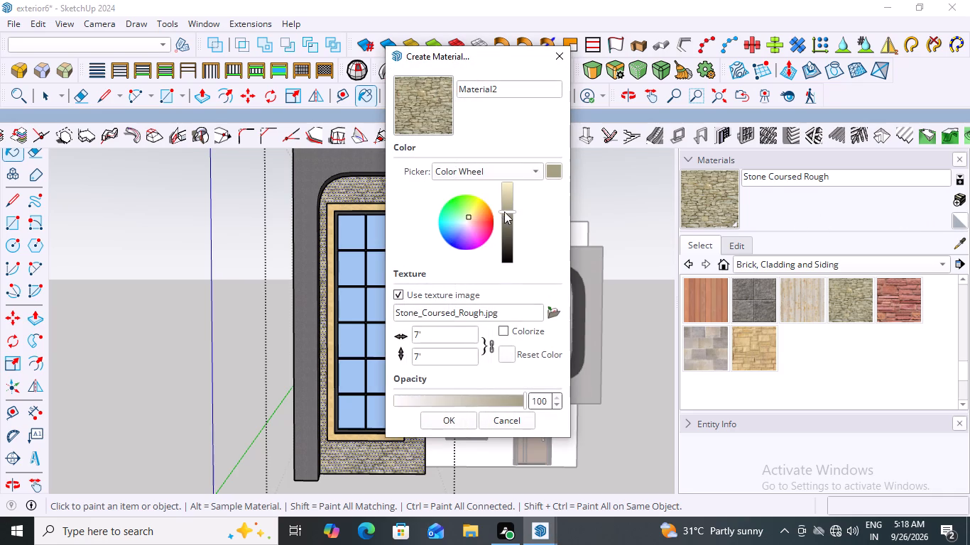
drag(507, 209, 514, 253)
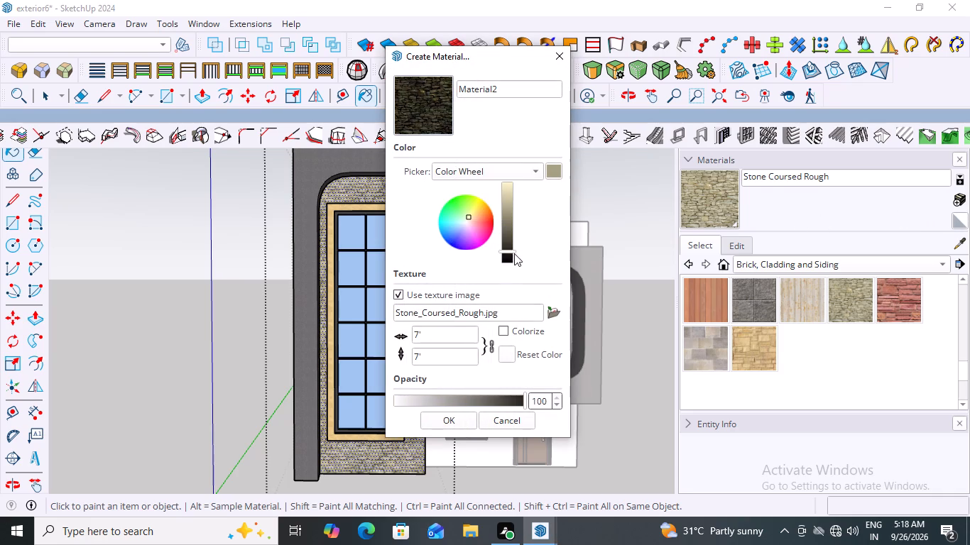
drag(514, 253, 521, 219)
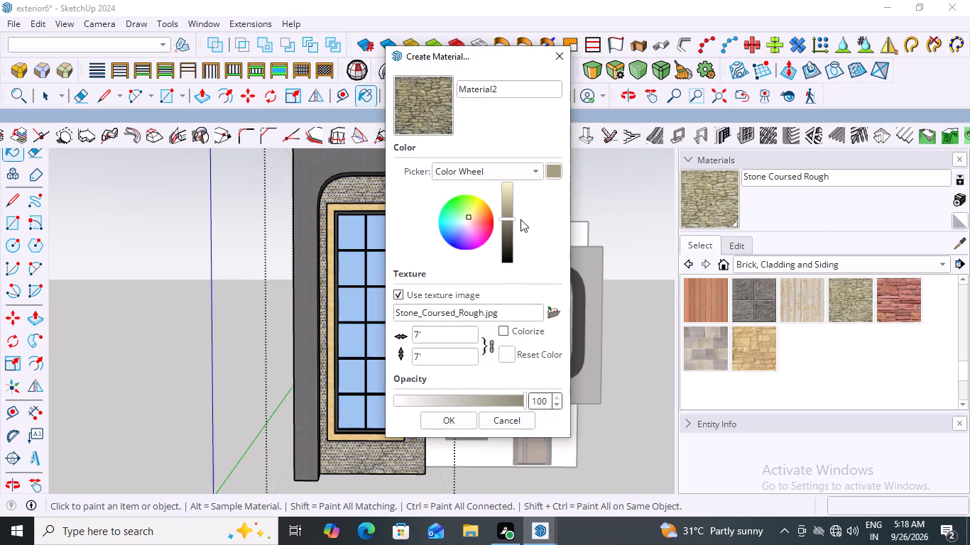
drag(521, 219, 522, 206)
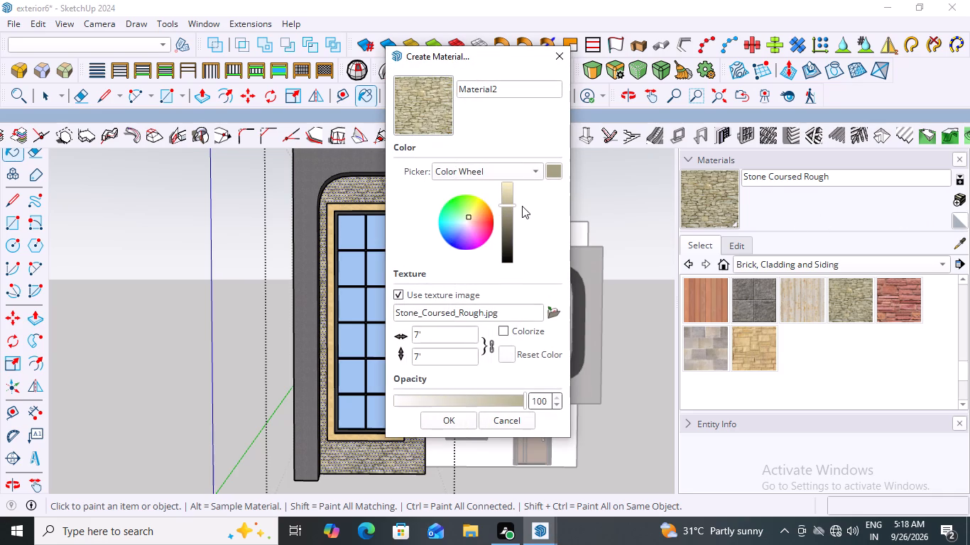
drag(522, 206, 525, 188)
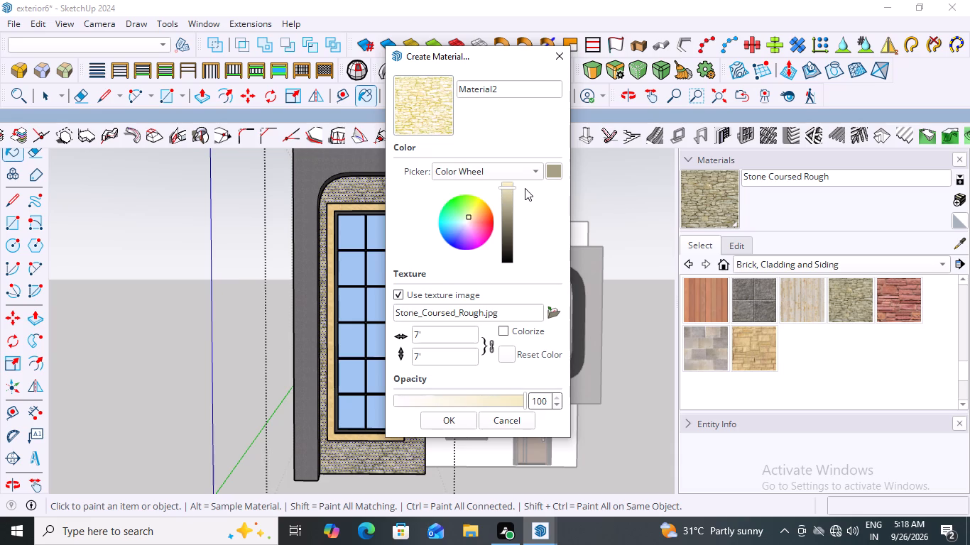
drag(525, 188, 525, 192)
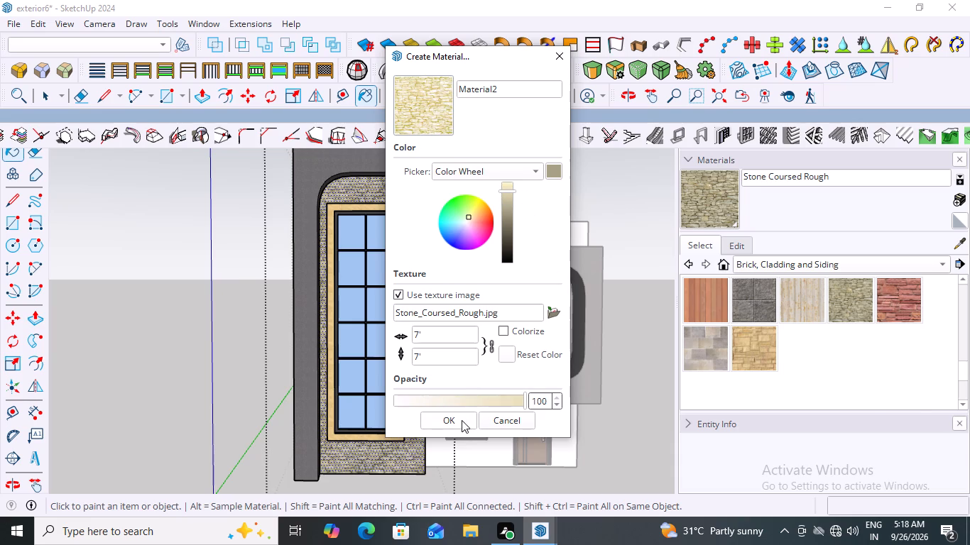
click(458, 420)
Paint the tall block's front wall face with the new pale cream stone material and close the group.
click(396, 189)
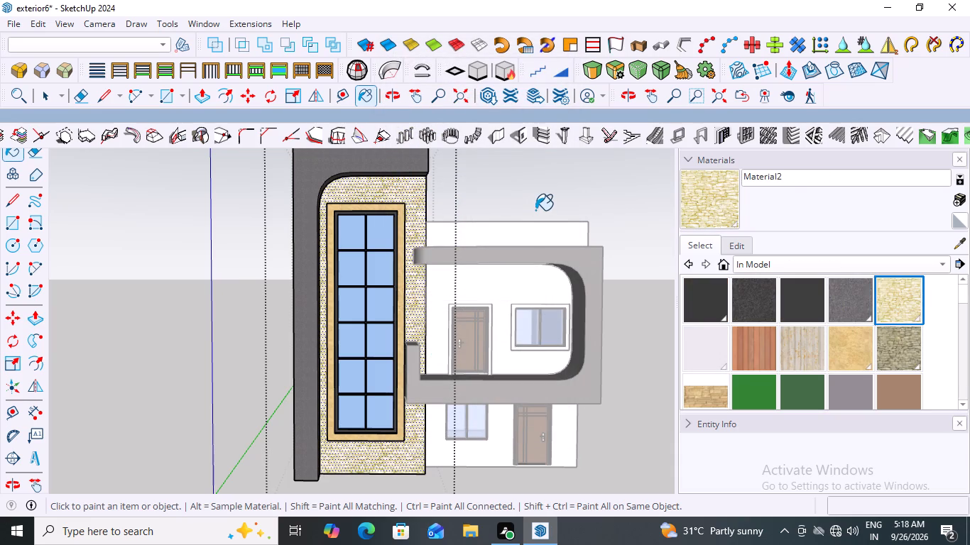
key(space)
key(Escape)
click(520, 180)
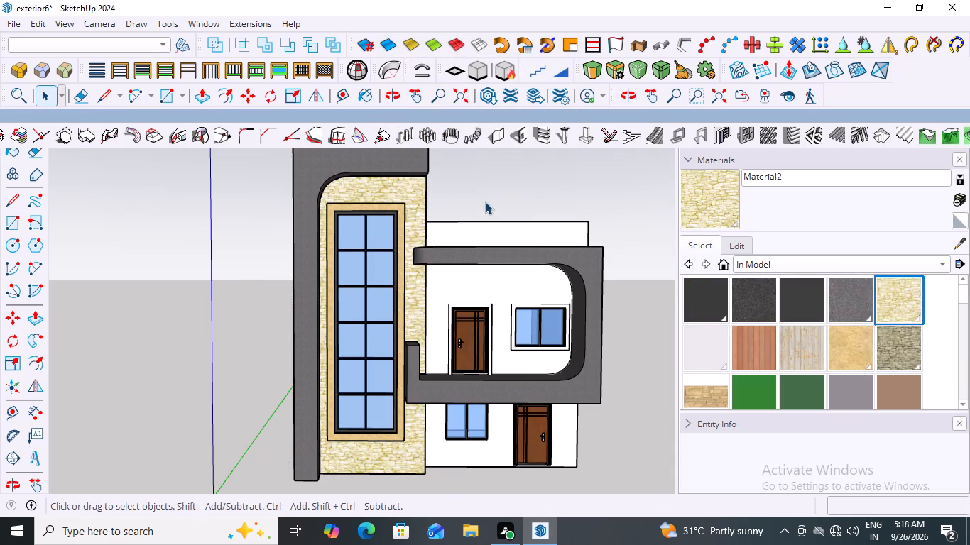
Examine the pale stone wall against the rest of the house front, from several angles and up close.
middle_drag(413, 224, 418, 241)
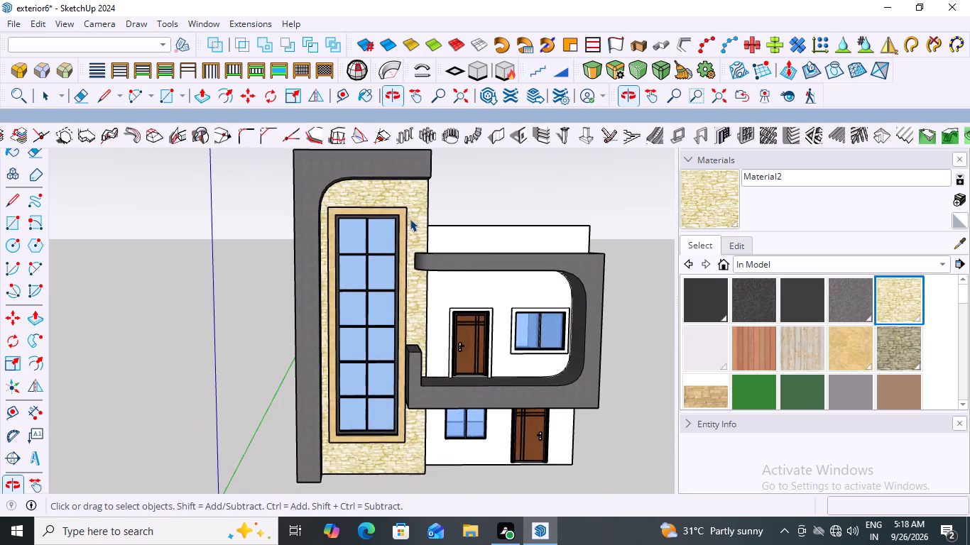
scroll(411, 207, up, 7)
scroll(411, 207, down, 12)
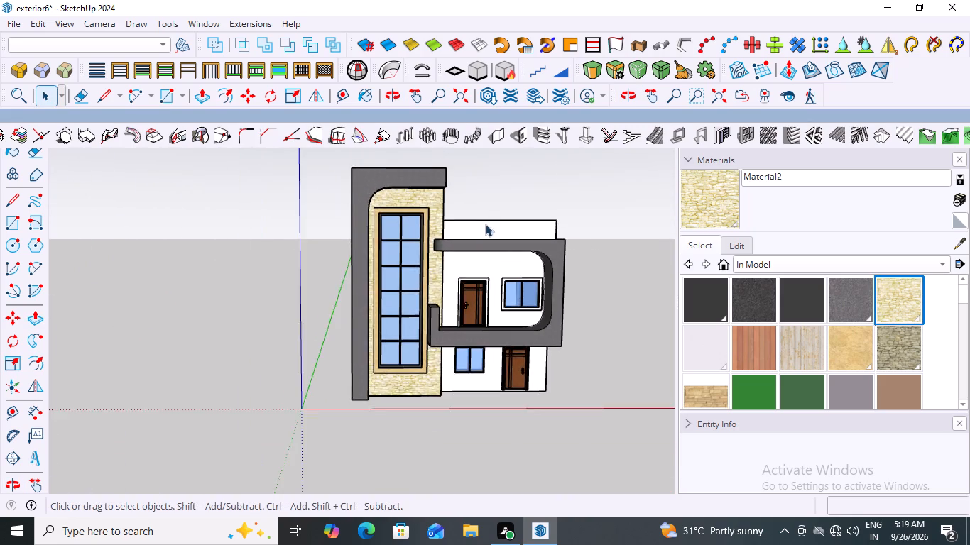
scroll(481, 251, down, 3)
scroll(437, 369, up, 12)
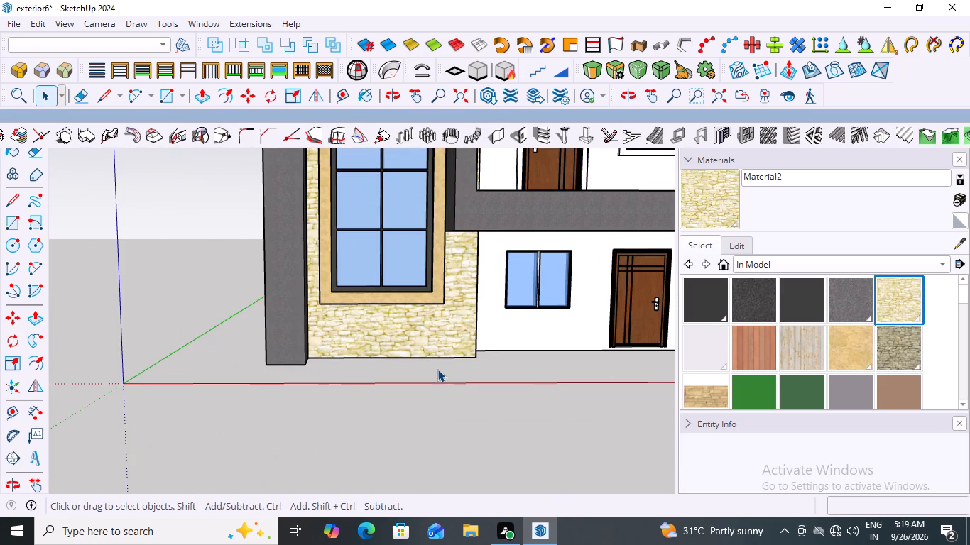
scroll(437, 369, down, 13)
middle_drag(482, 203, 350, 203)
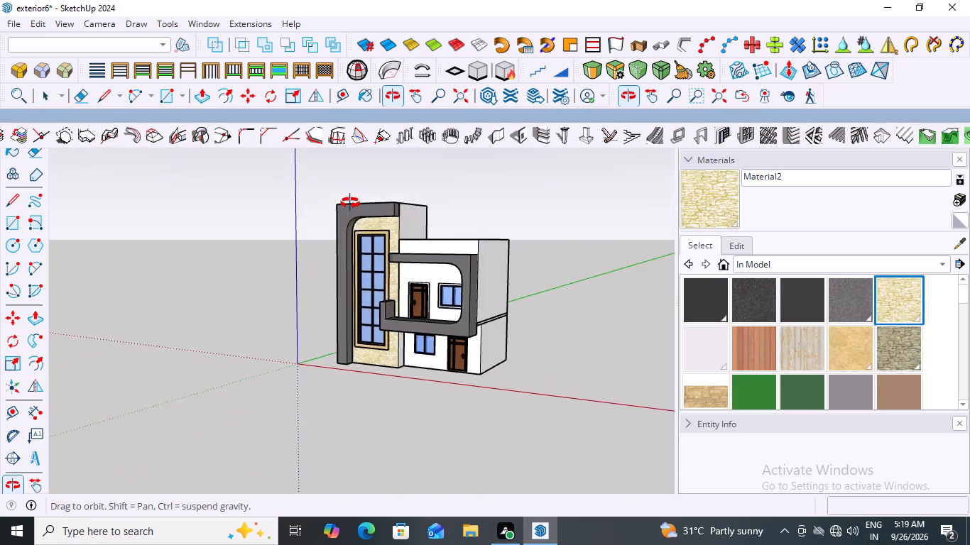
middle_drag(350, 203, 481, 210)
scroll(408, 231, up, 6)
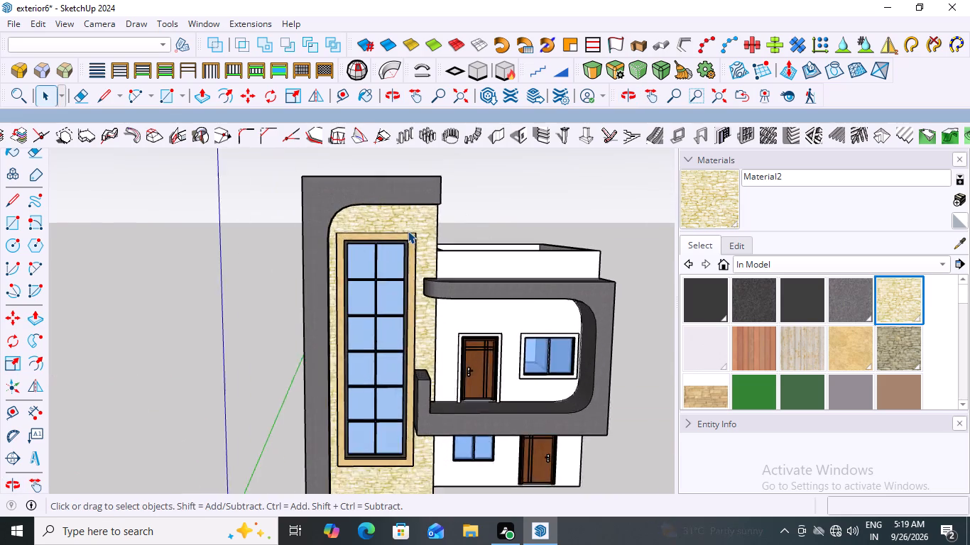
scroll(408, 231, up, 12)
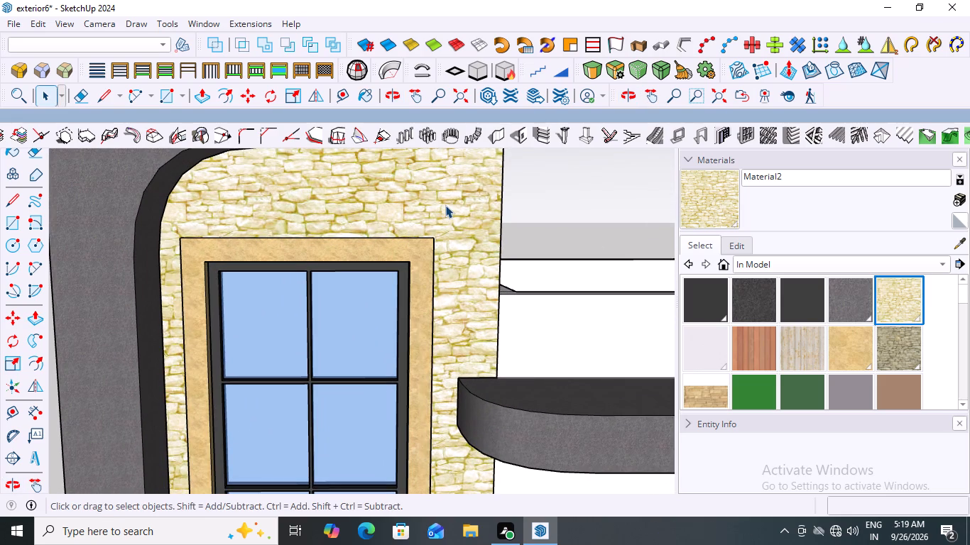
Open the tall block's front wall group and create a new material from the pale cream stone, recoloured to a dark green.
click(445, 205)
double_click(445, 205)
click(445, 205)
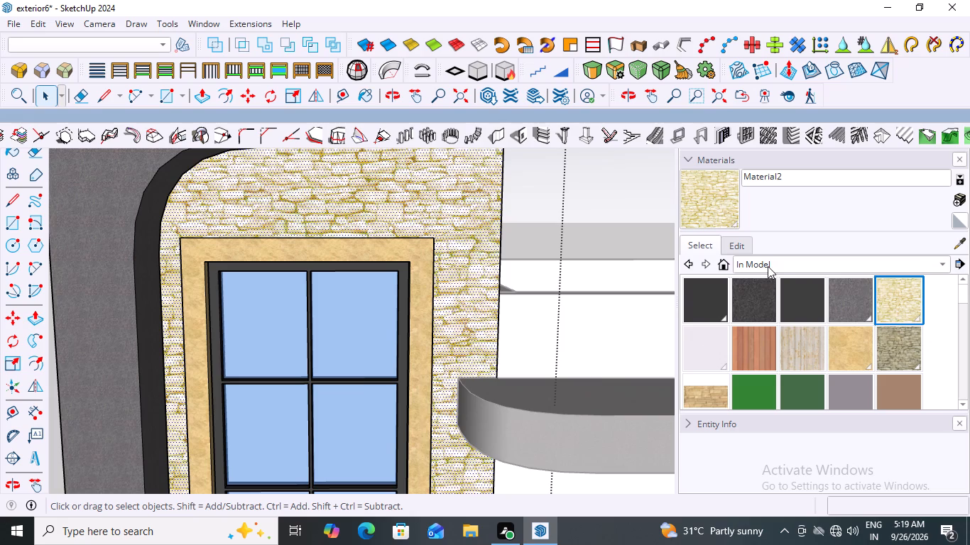
click(957, 201)
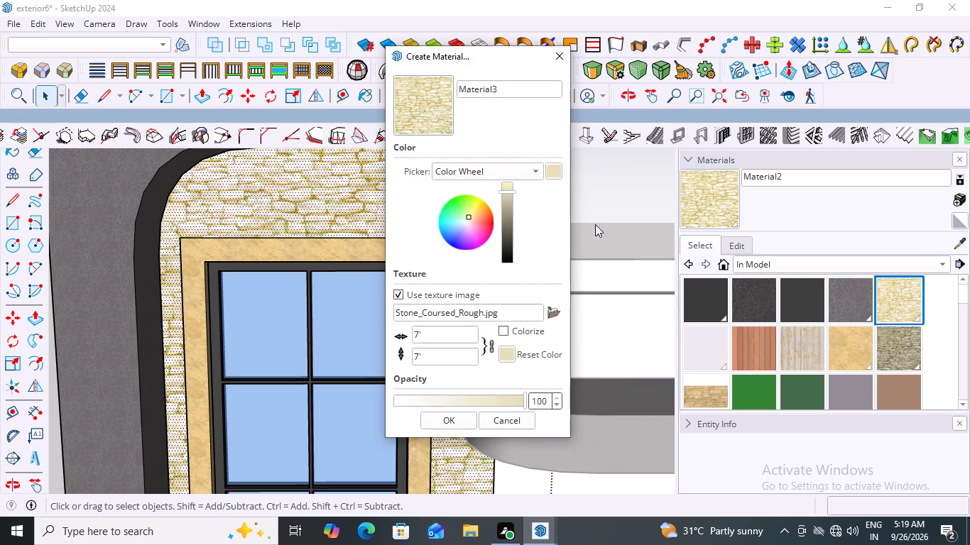
click(508, 192)
drag(508, 202, 509, 245)
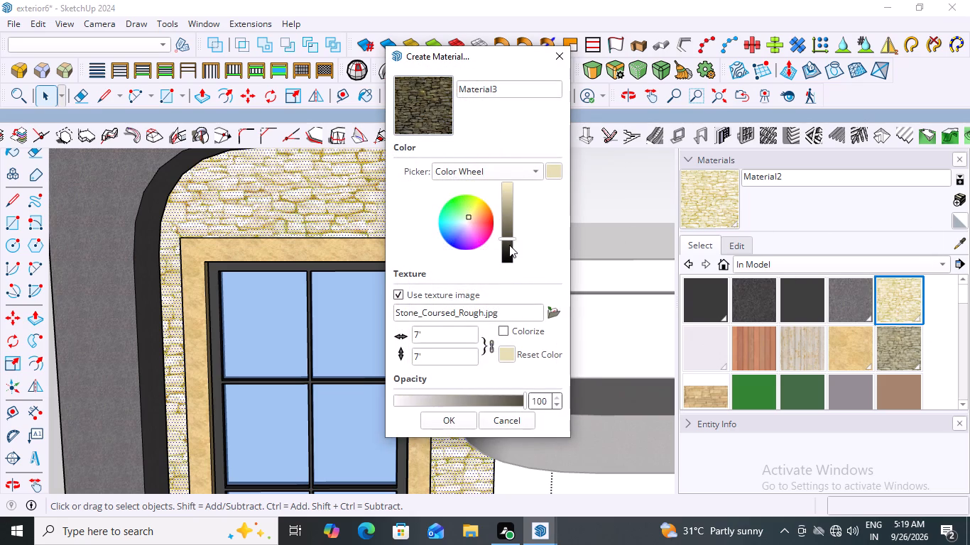
drag(509, 245, 513, 214)
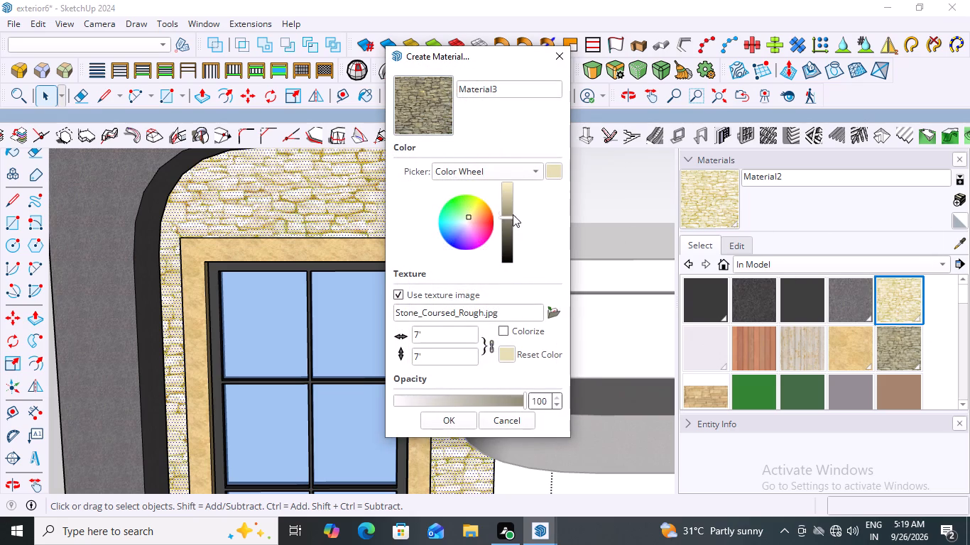
drag(513, 214, 513, 231)
scroll(457, 207, up, 3)
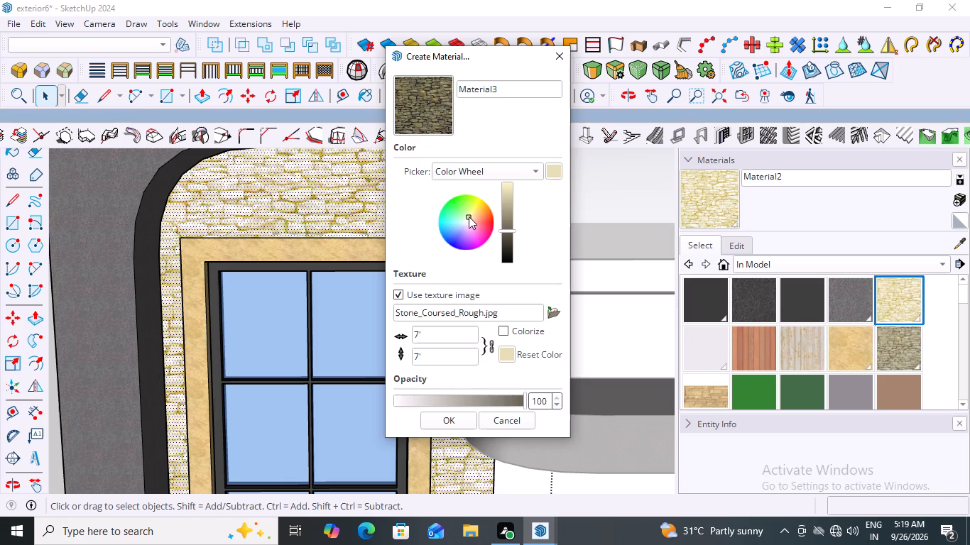
drag(469, 216, 453, 233)
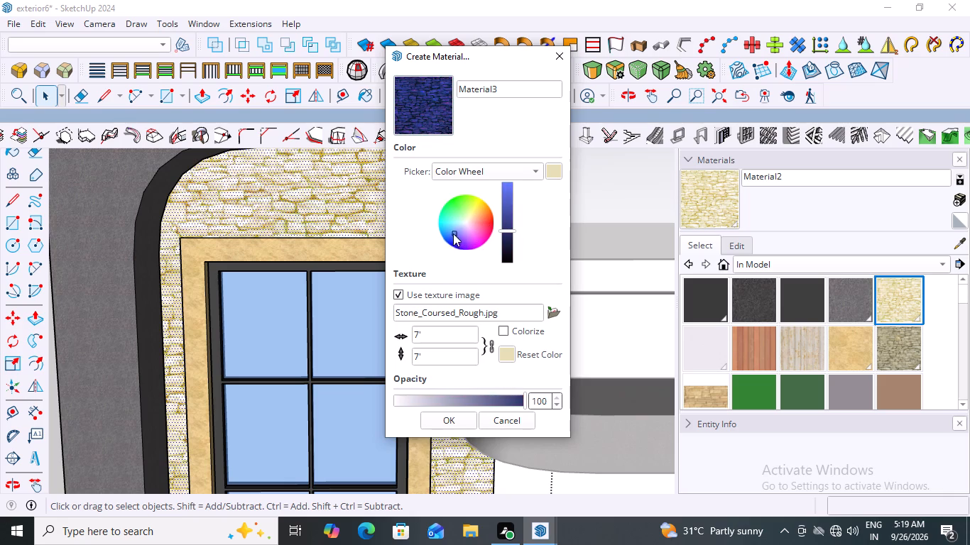
drag(453, 233, 458, 214)
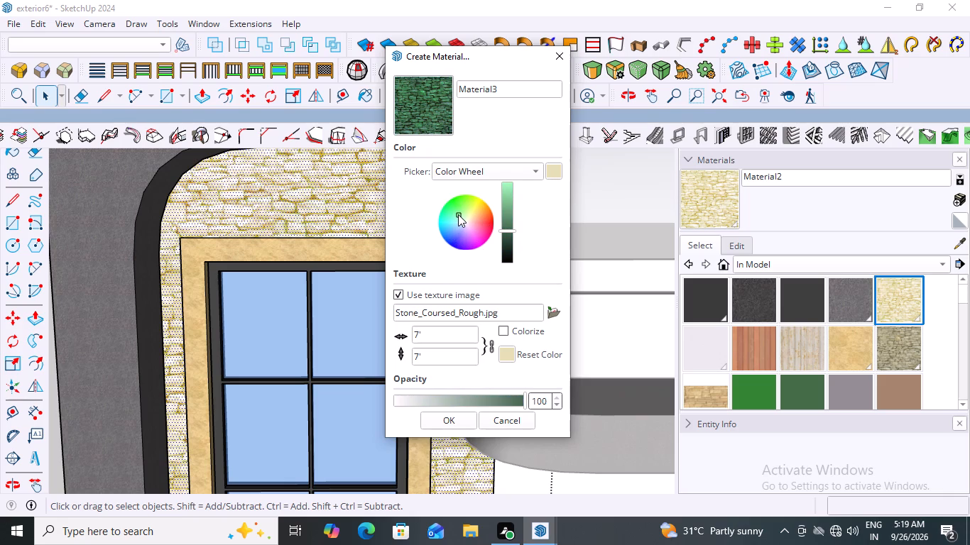
drag(458, 214, 459, 214)
click(452, 422)
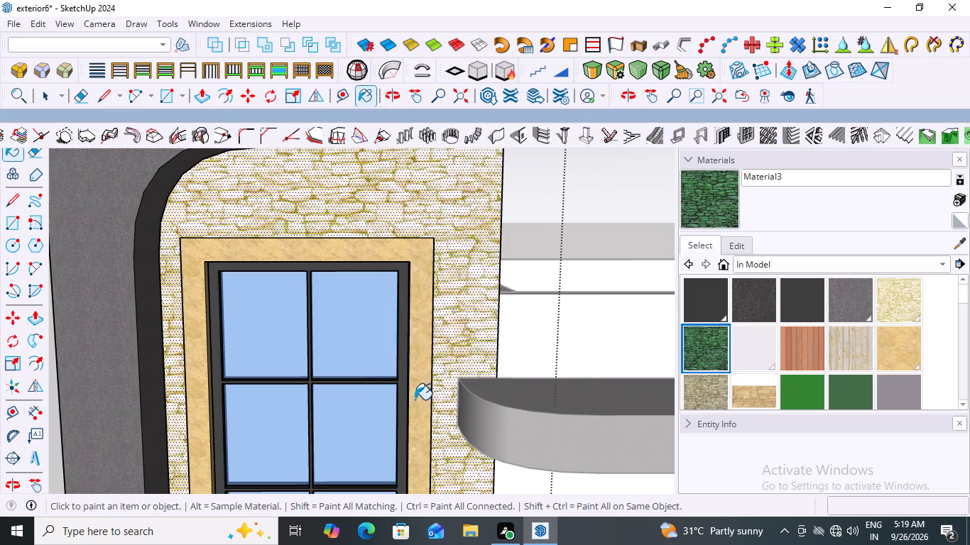
Paint the tall block's front wall face with the new dark green stone material and close the group.
click(348, 205)
scroll(484, 212, down, 9)
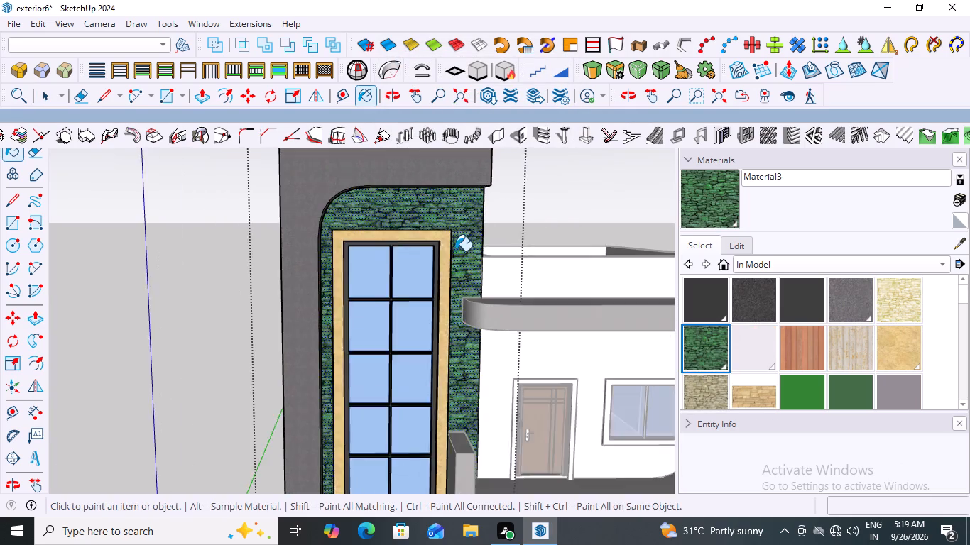
scroll(455, 251, down, 2)
key(space)
click(550, 189)
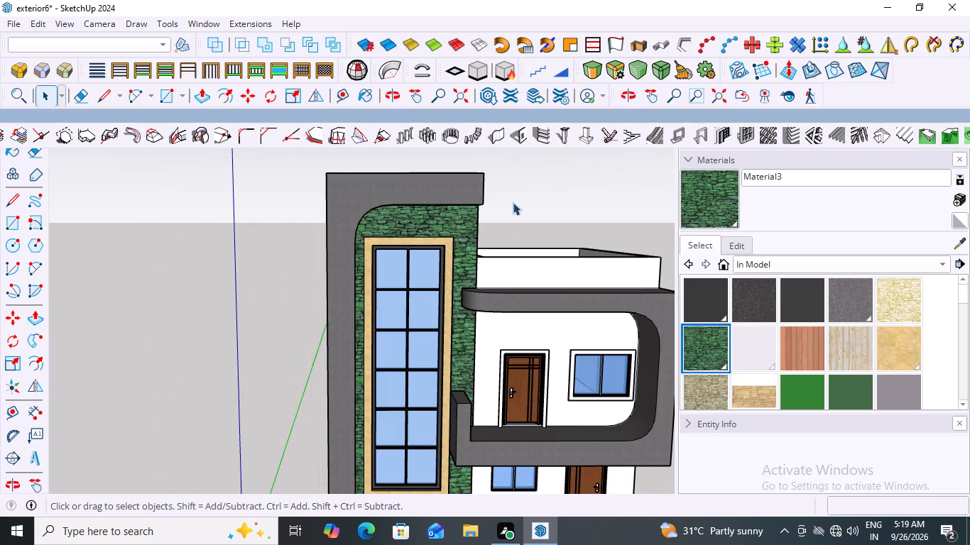
Examine the green stone wall against the gray frames and the rest of the house front, from several angles and up close.
scroll(509, 204, down, 2)
middle_drag(541, 181, 523, 154)
middle_drag(511, 143, 289, 143)
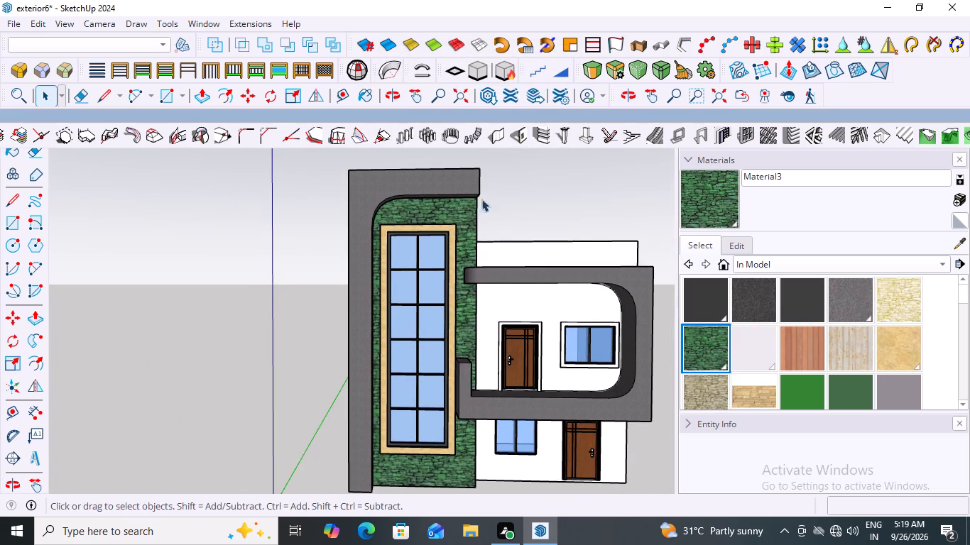
scroll(489, 195, down, 2)
middle_drag(549, 179, 535, 199)
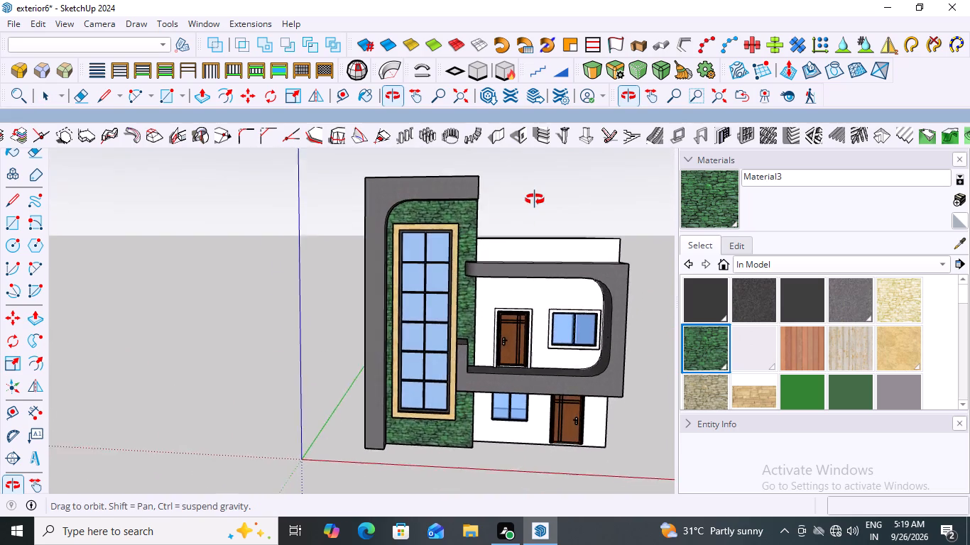
middle_drag(535, 199, 556, 206)
scroll(552, 213, up, 4)
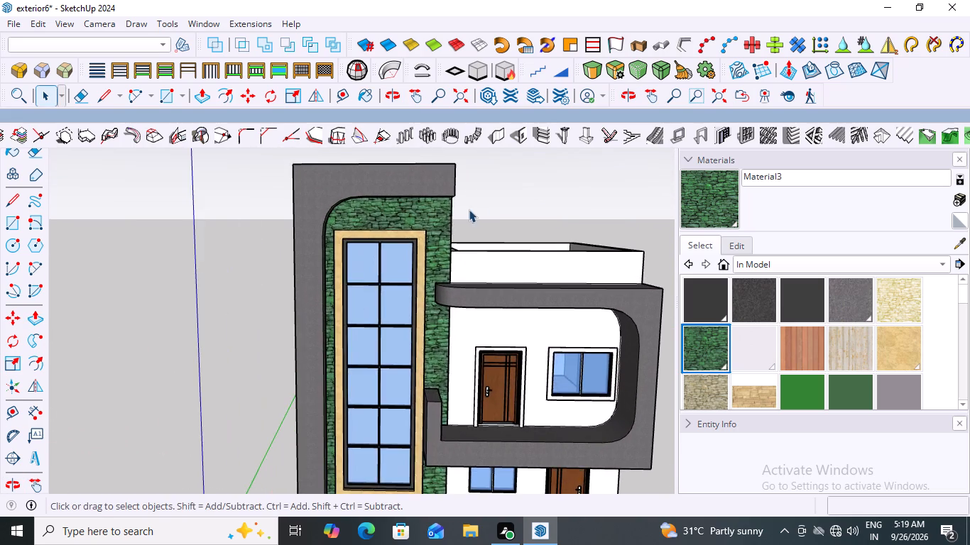
scroll(464, 209, up, 12)
scroll(444, 197, down, 10)
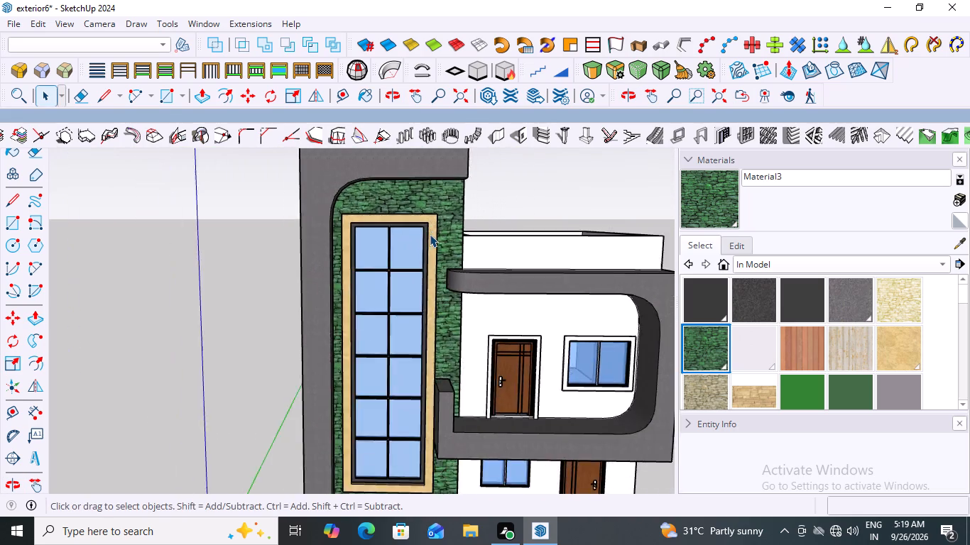
scroll(430, 234, down, 14)
middle_drag(423, 326, 431, 321)
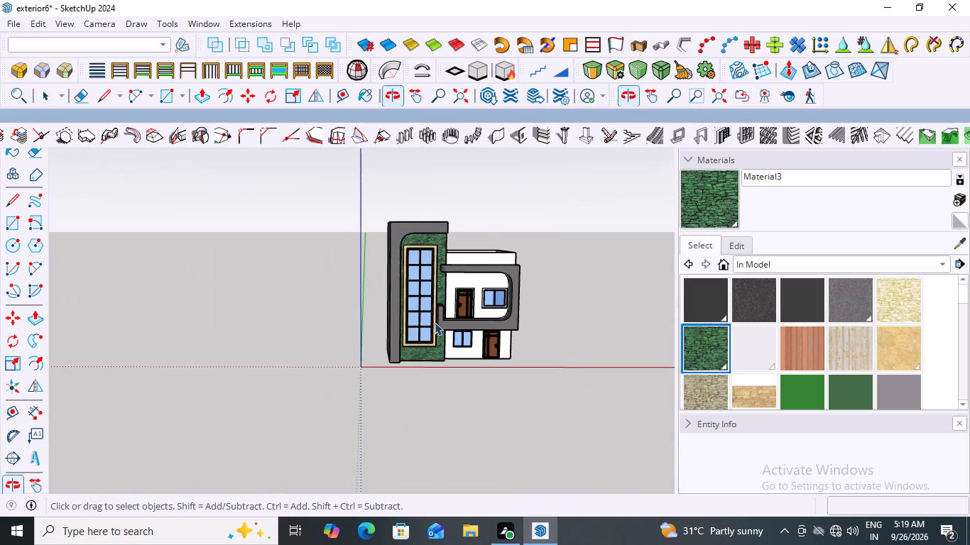
scroll(429, 368, up, 20)
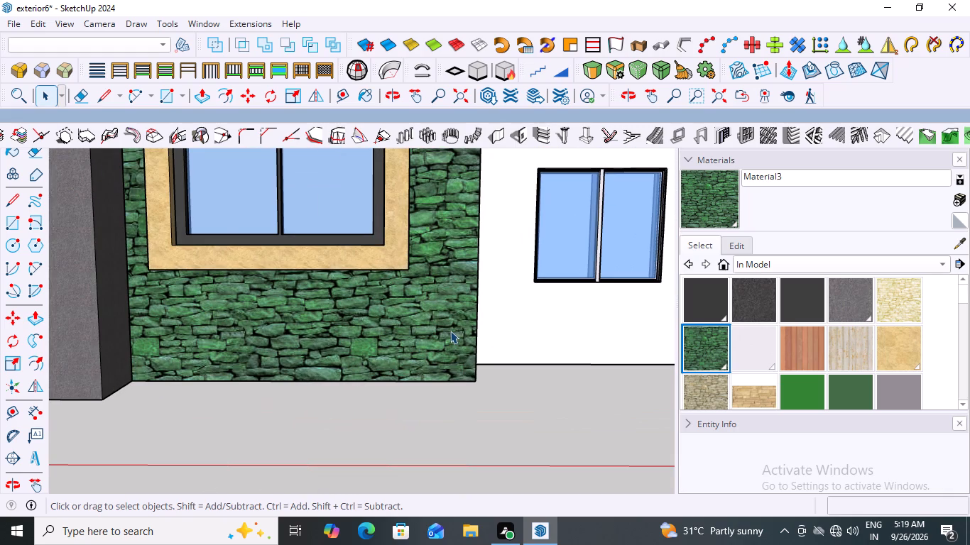
scroll(450, 331, down, 18)
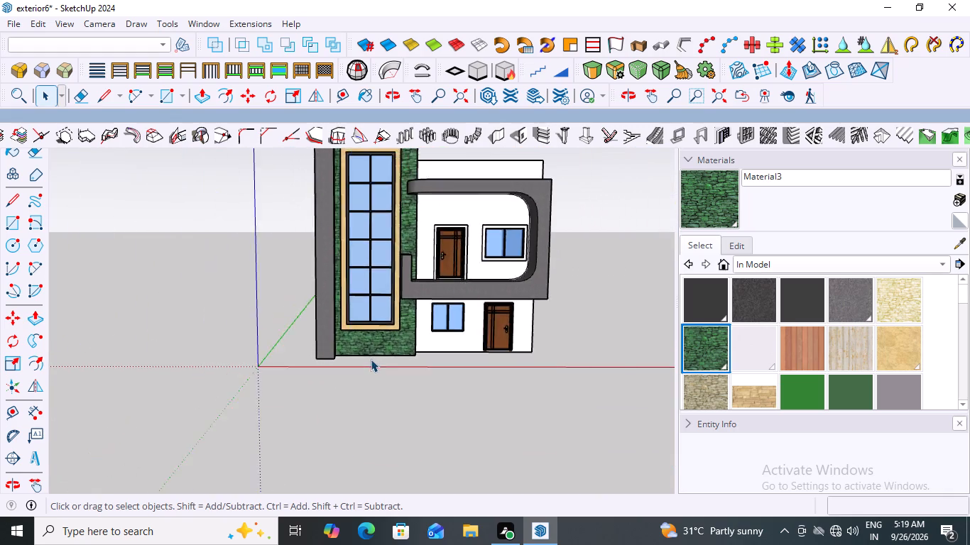
scroll(371, 359, down, 3)
middle_drag(547, 332, 361, 304)
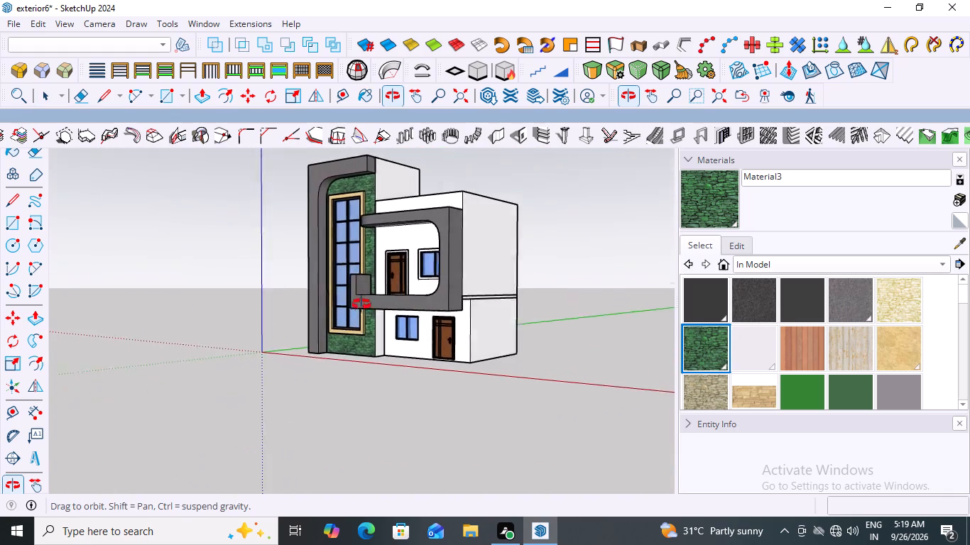
middle_drag(361, 304, 548, 319)
scroll(548, 319, up, 2)
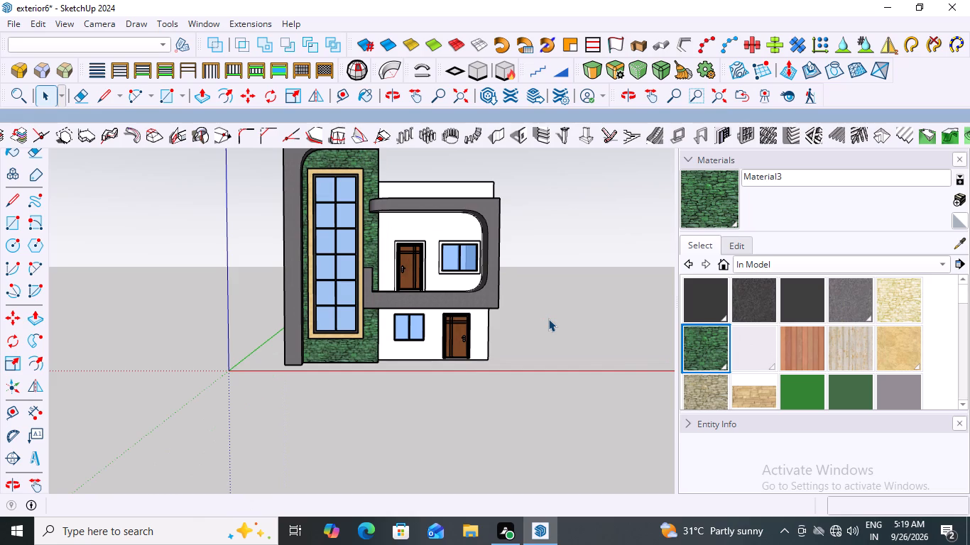
scroll(494, 330, down, 4)
scroll(315, 391, up, 1)
middle_drag(315, 391, 307, 427)
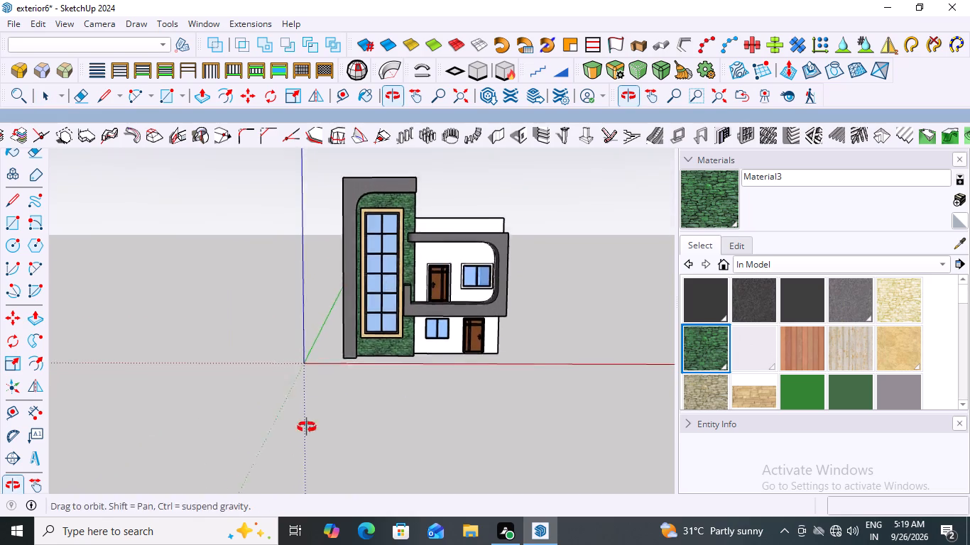
middle_drag(307, 427, 300, 455)
scroll(427, 205, up, 10)
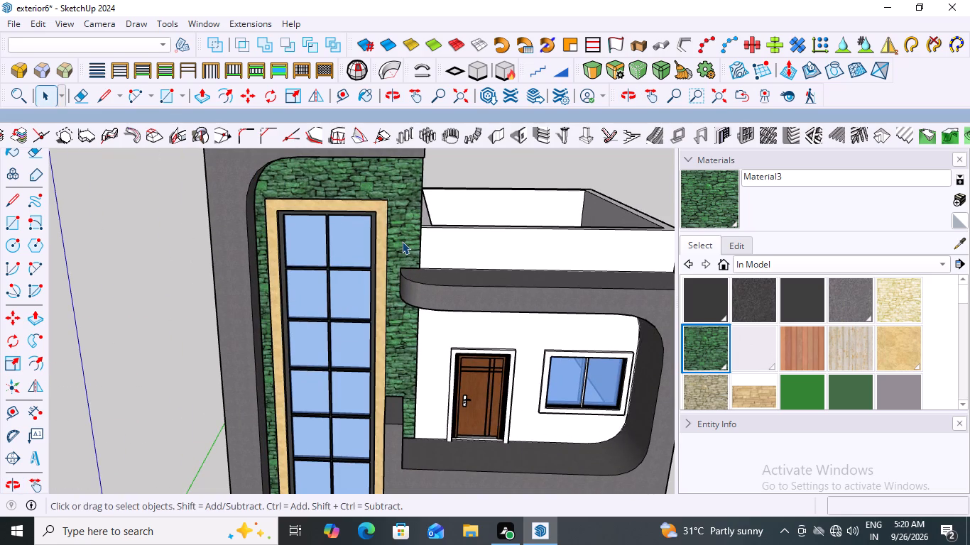
middle_drag(402, 241, 410, 175)
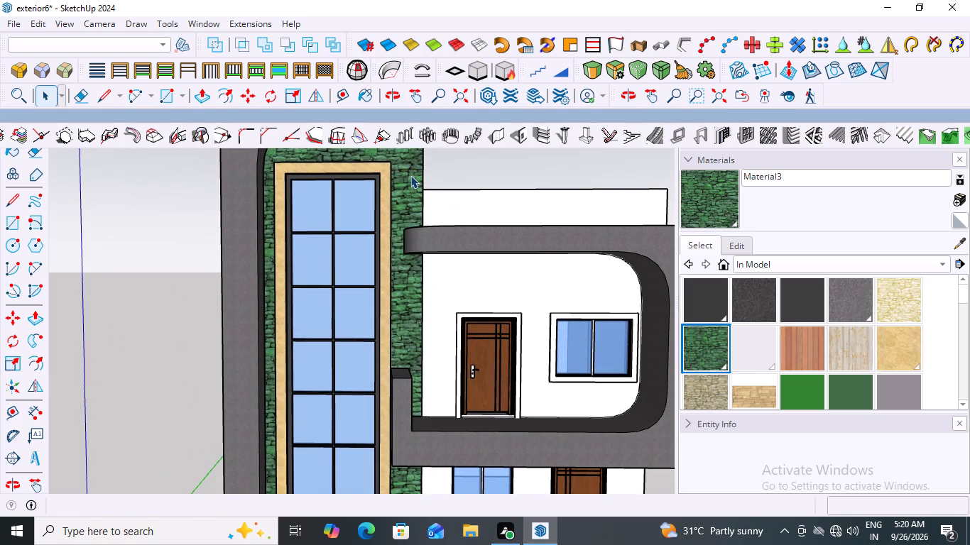
scroll(410, 175, down, 3)
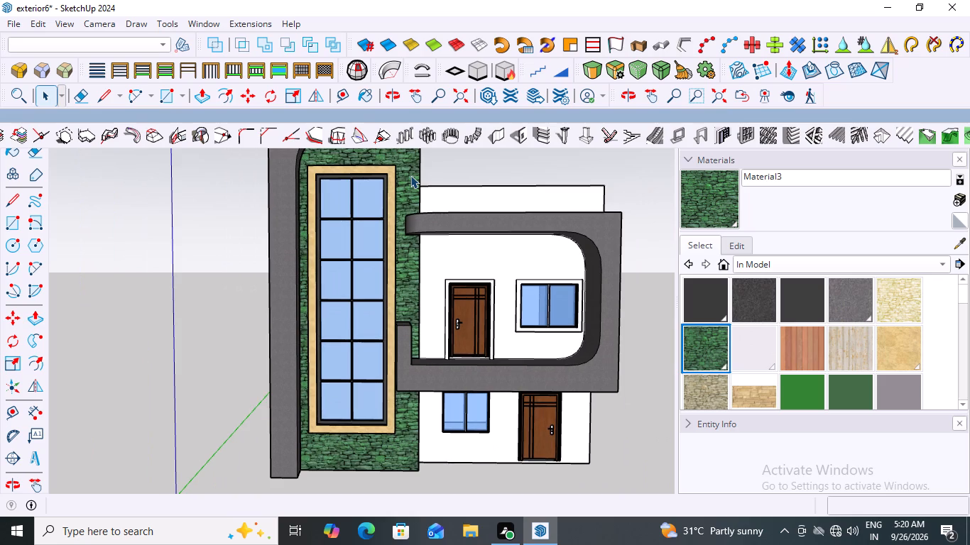
scroll(400, 324, up, 13)
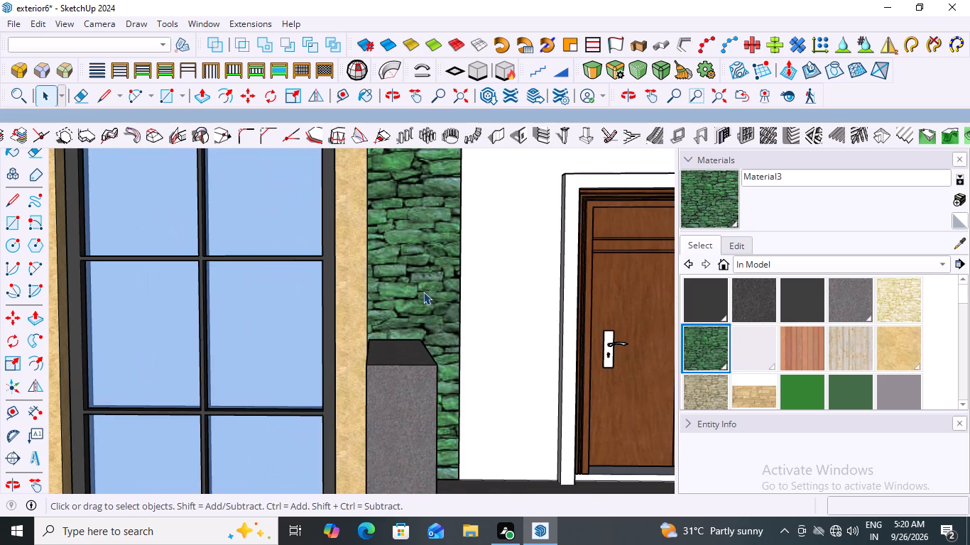
scroll(423, 292, down, 12)
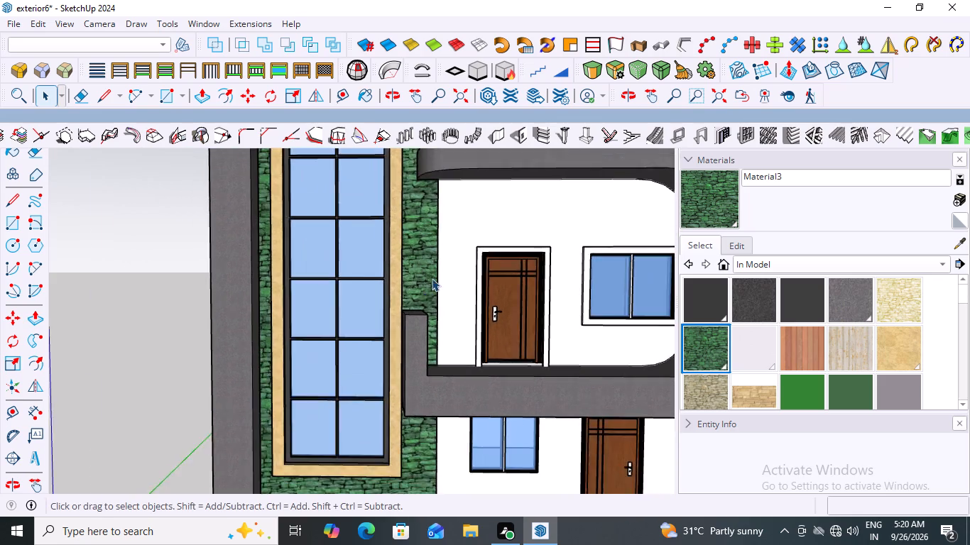
scroll(432, 278, down, 9)
middle_drag(432, 263, 430, 282)
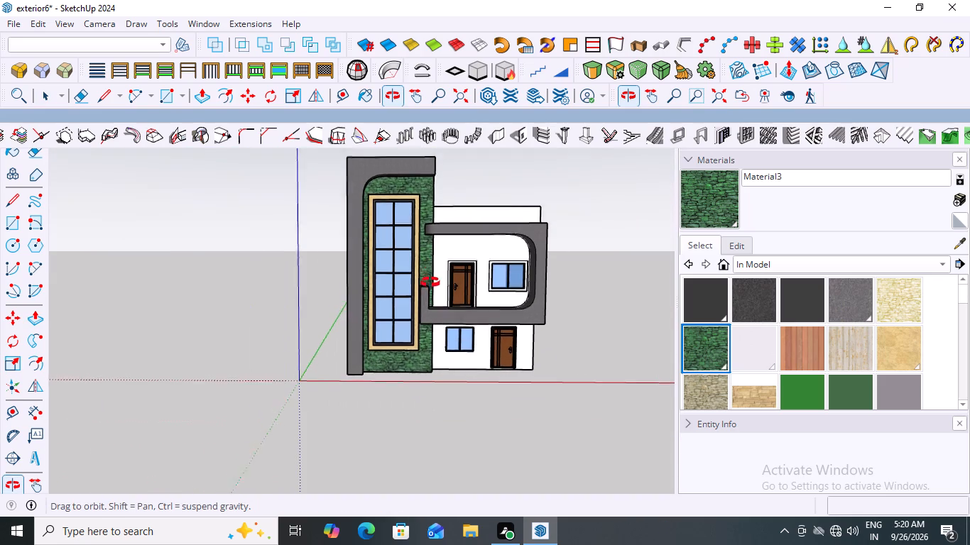
middle_drag(430, 282, 421, 269)
scroll(421, 269, up, 3)
middle_drag(421, 269, 444, 281)
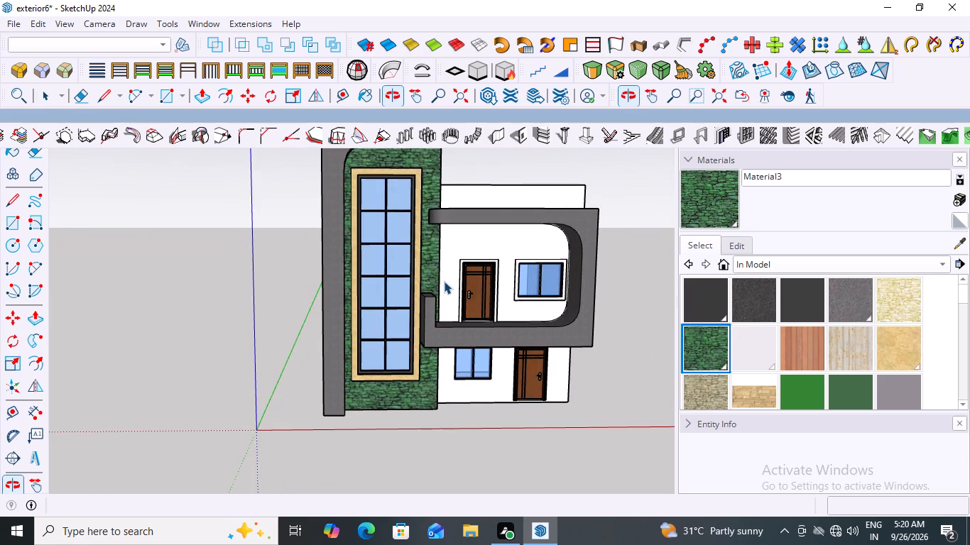
scroll(444, 281, down, 3)
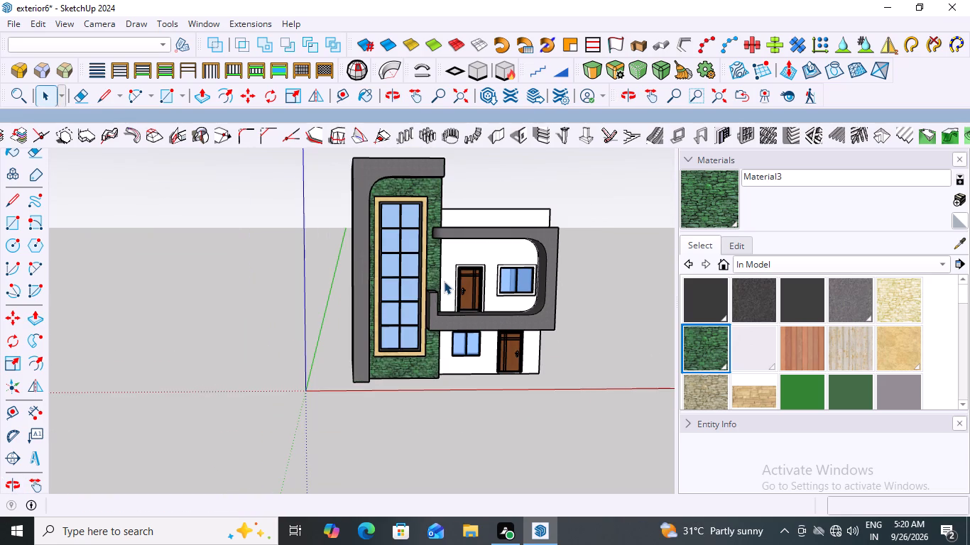
scroll(444, 281, up, 8)
scroll(444, 281, down, 4)
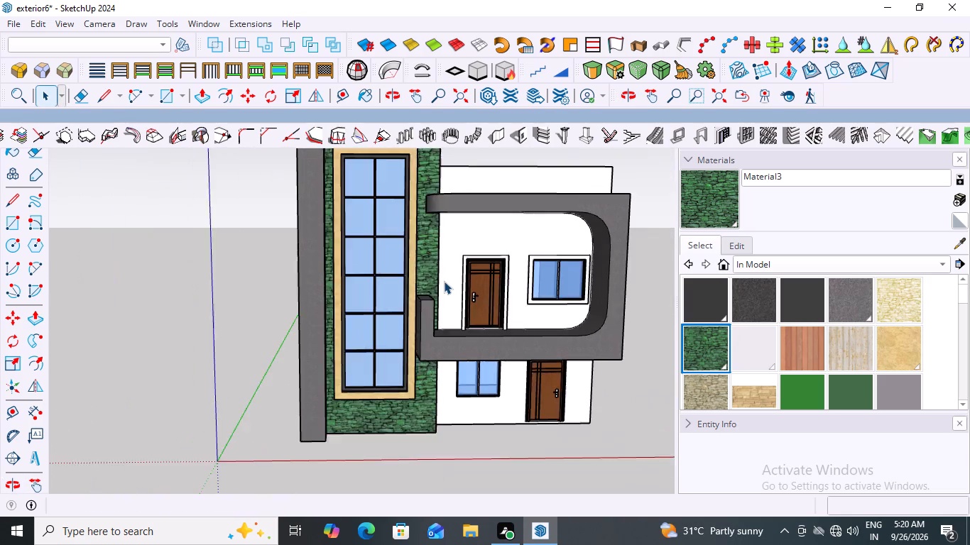
scroll(444, 281, down, 4)
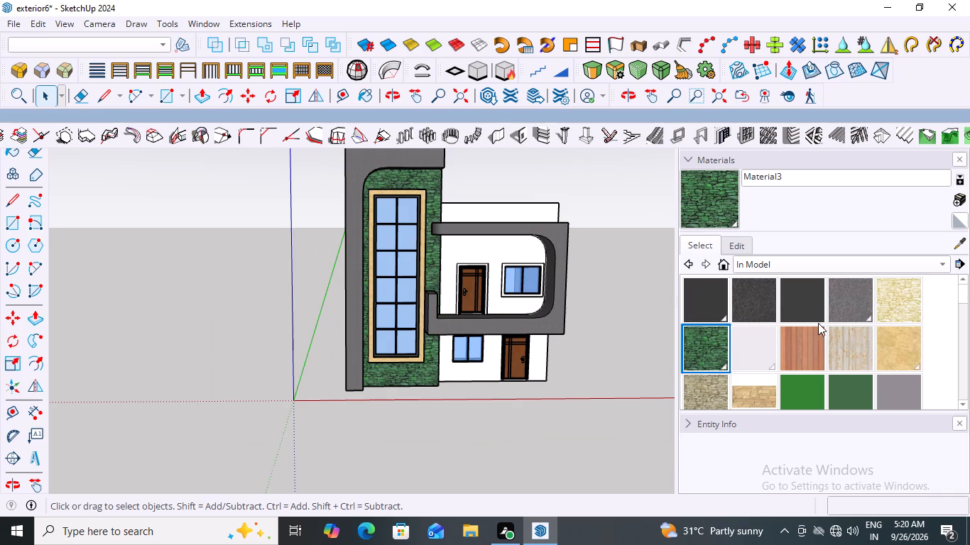
Create a new material from the dark green stone, Material3, recoloured to a magenta with slightly brighter shading.
click(957, 201)
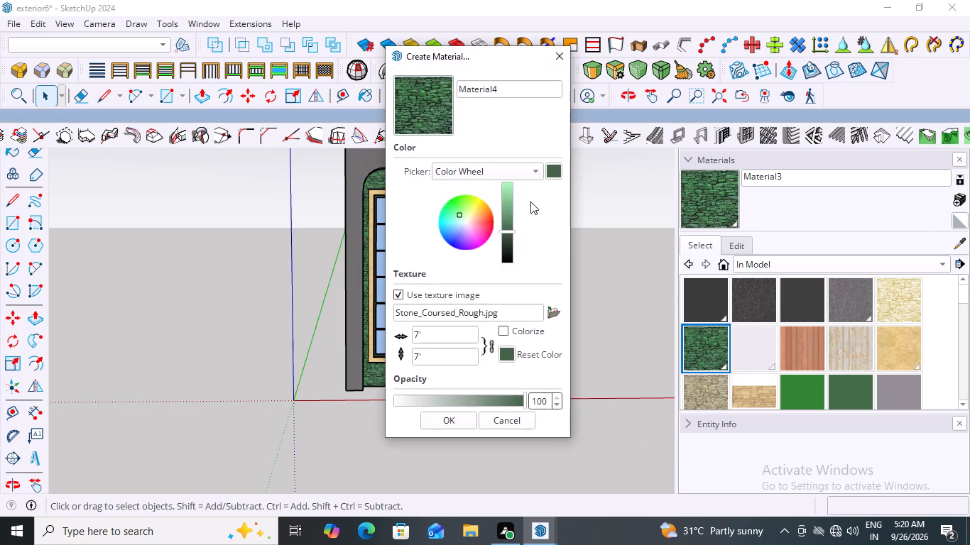
drag(456, 212, 451, 225)
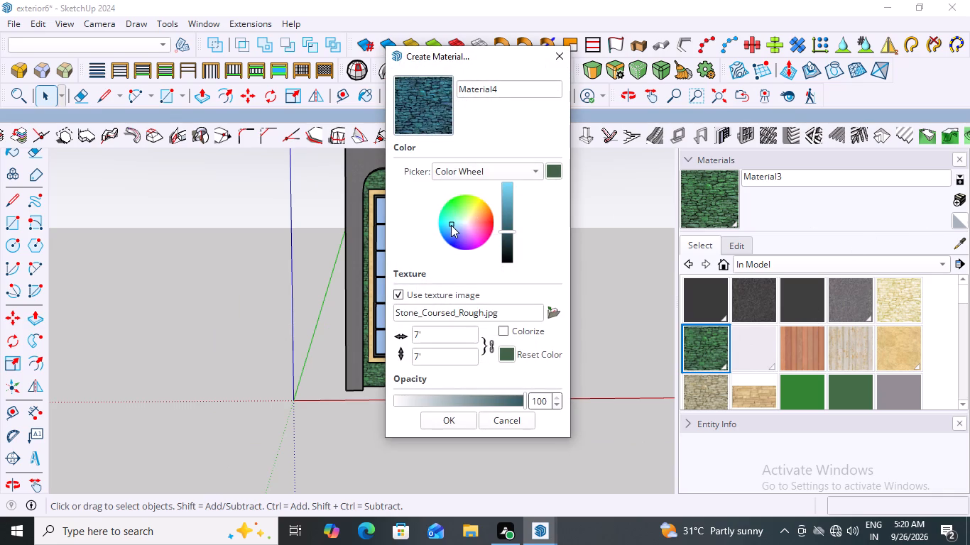
drag(451, 225, 481, 233)
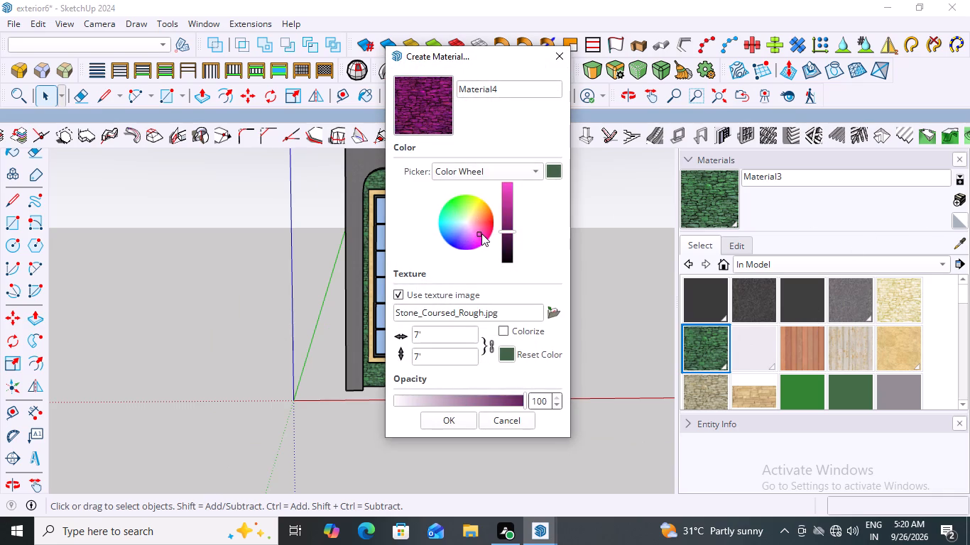
drag(481, 233, 472, 227)
triple_click(469, 226)
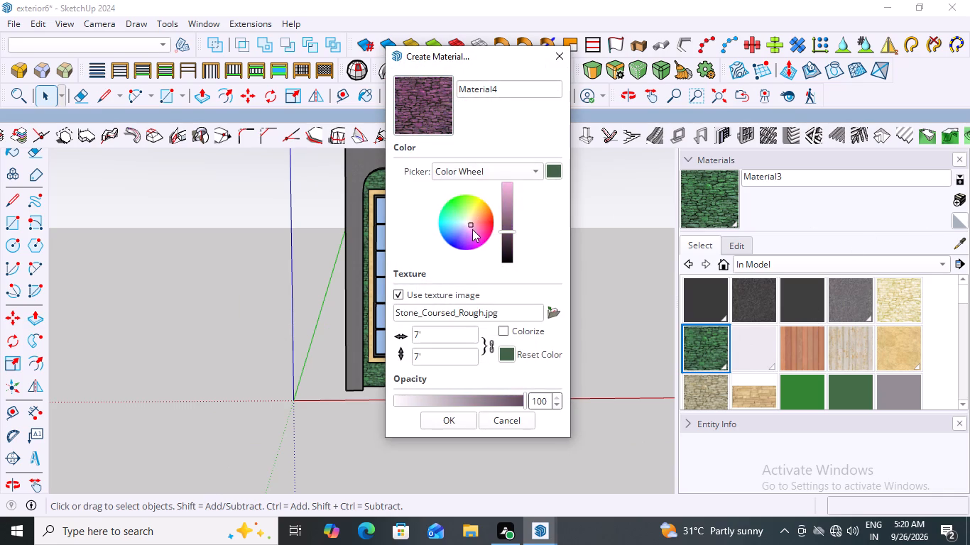
click(472, 235)
click(472, 235)
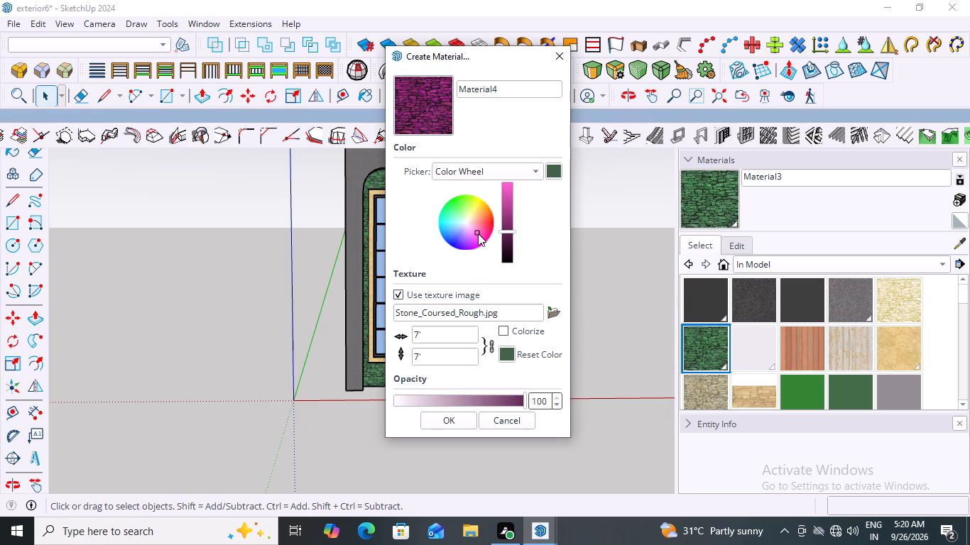
scroll(504, 229, up, 3)
drag(506, 221, 516, 209)
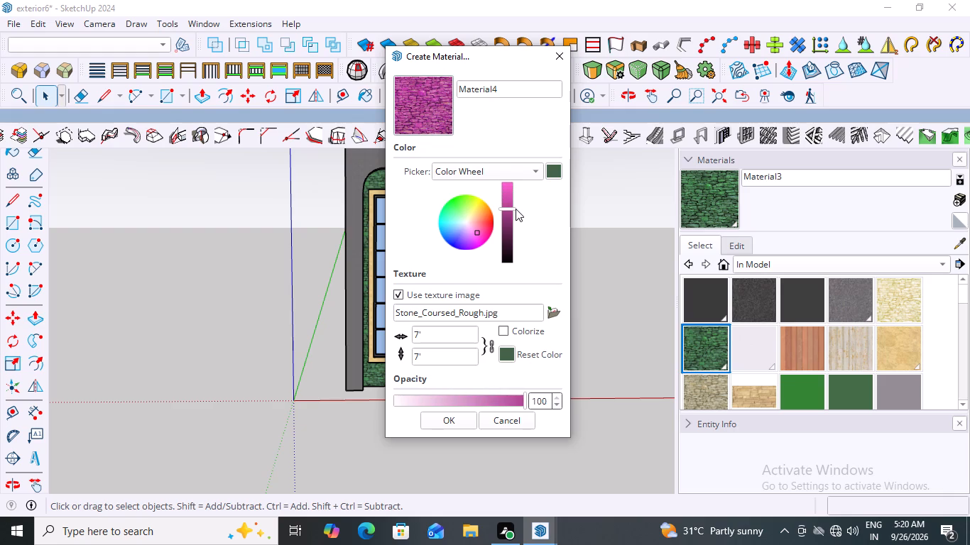
drag(516, 209, 516, 217)
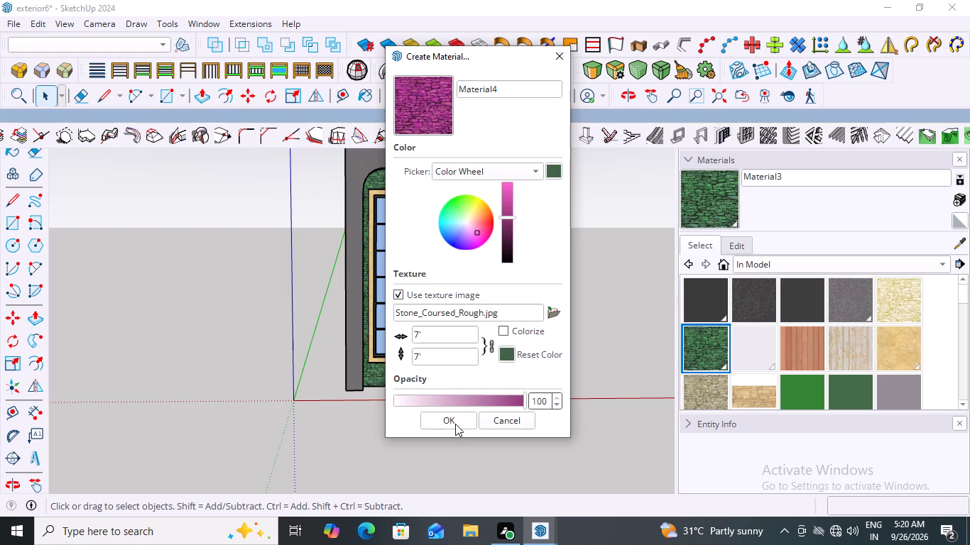
click(454, 424)
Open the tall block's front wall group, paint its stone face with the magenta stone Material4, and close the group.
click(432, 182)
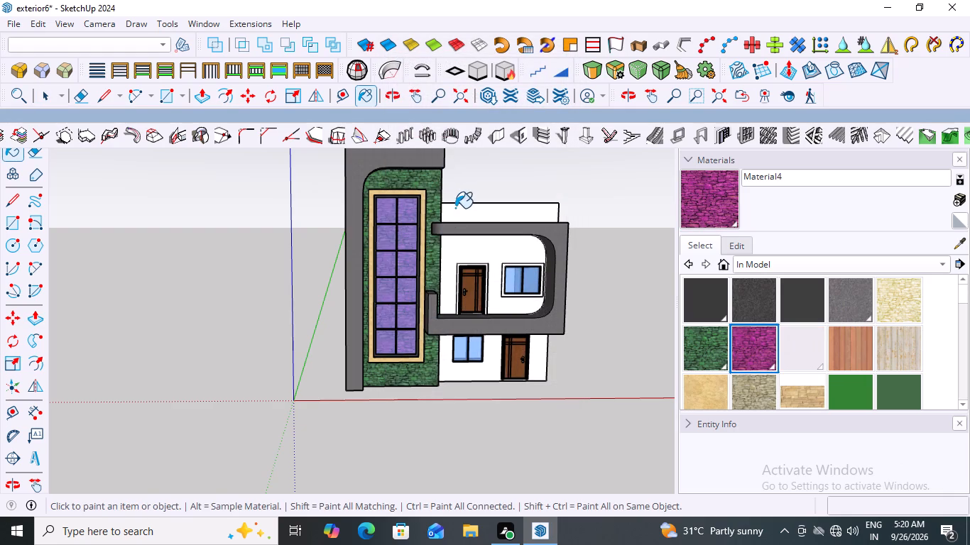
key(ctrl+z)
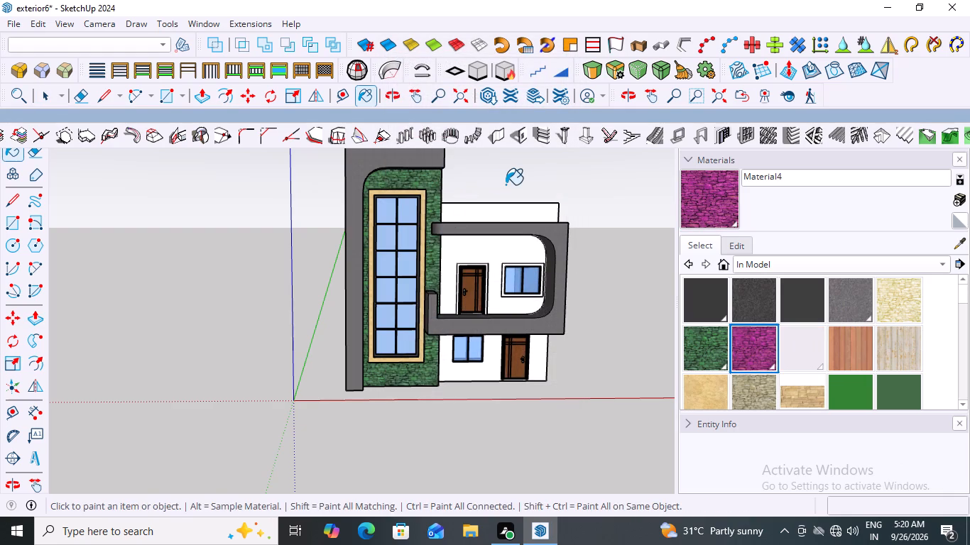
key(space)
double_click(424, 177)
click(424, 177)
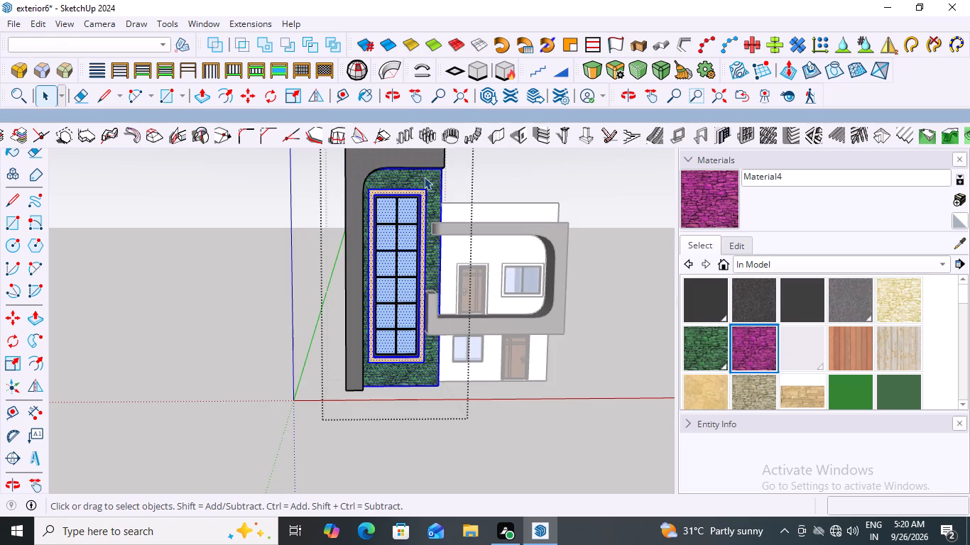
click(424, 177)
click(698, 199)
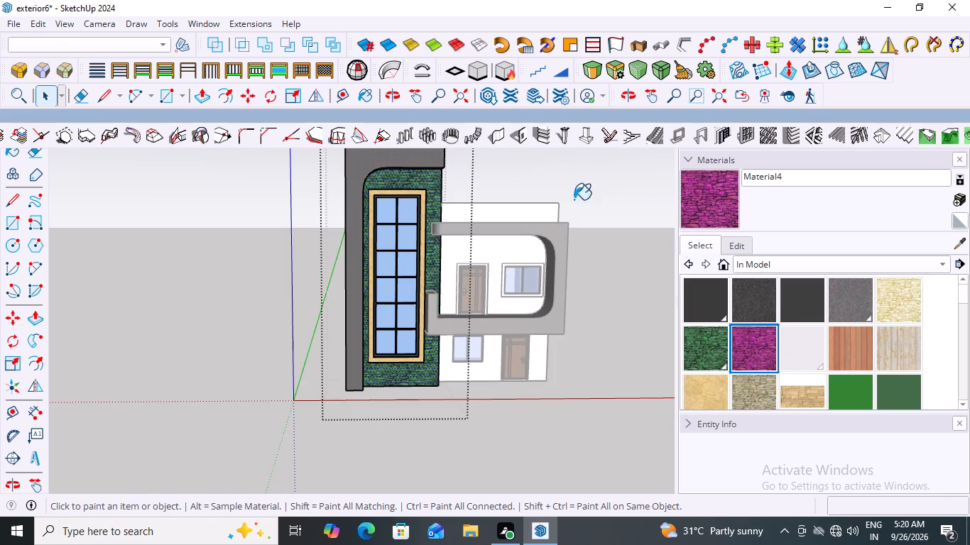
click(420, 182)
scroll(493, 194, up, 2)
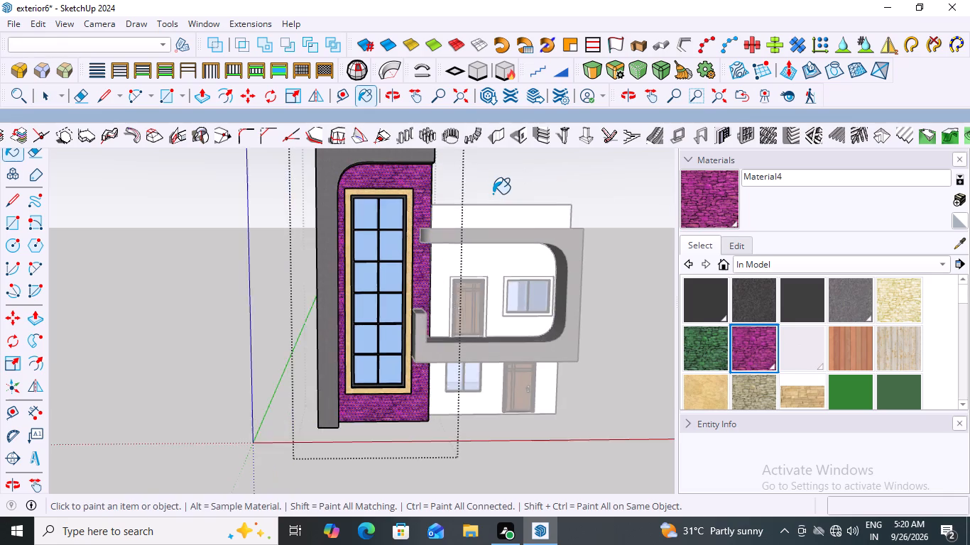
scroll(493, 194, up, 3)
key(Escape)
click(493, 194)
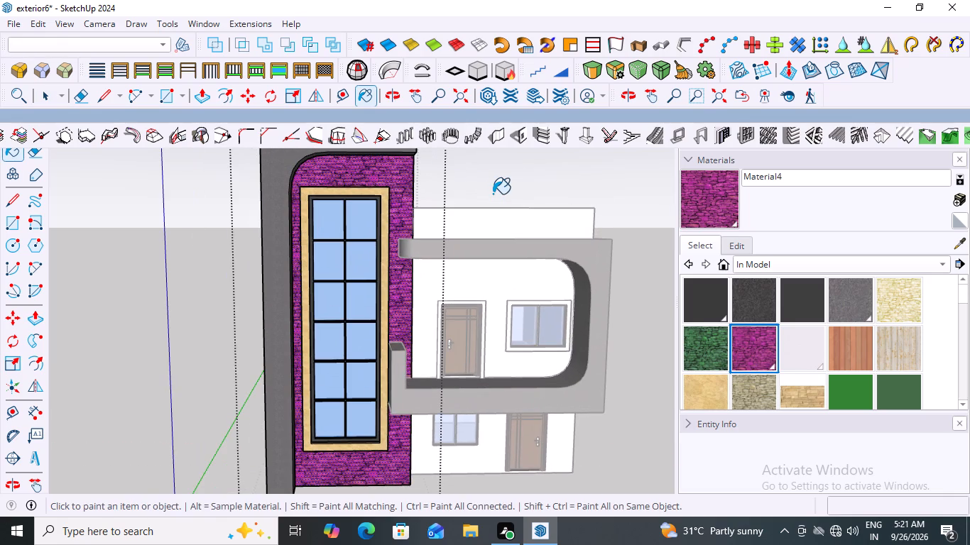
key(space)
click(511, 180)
Examine the magenta stone wall against the gray frames and the rest of the house front, from several angles and up close.
scroll(436, 203, down, 2)
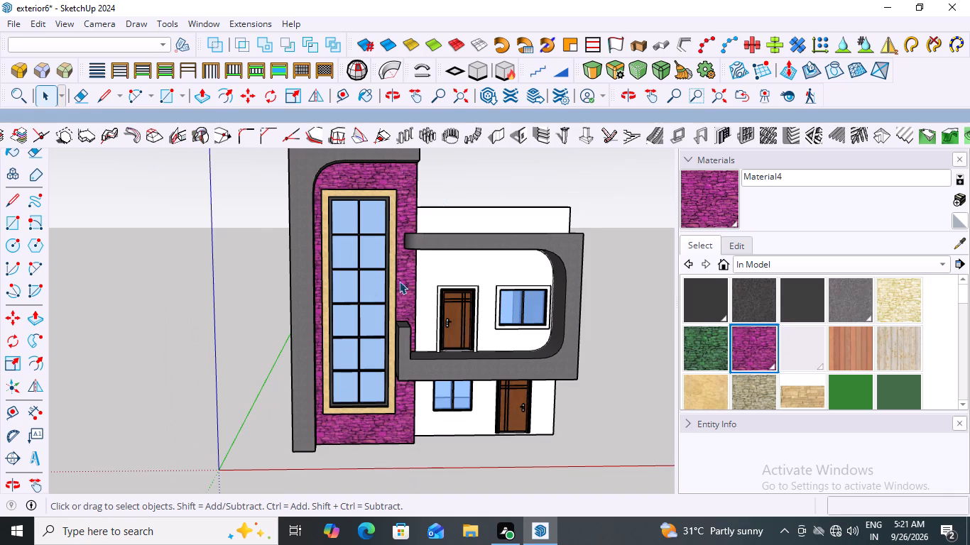
scroll(356, 261, down, 6)
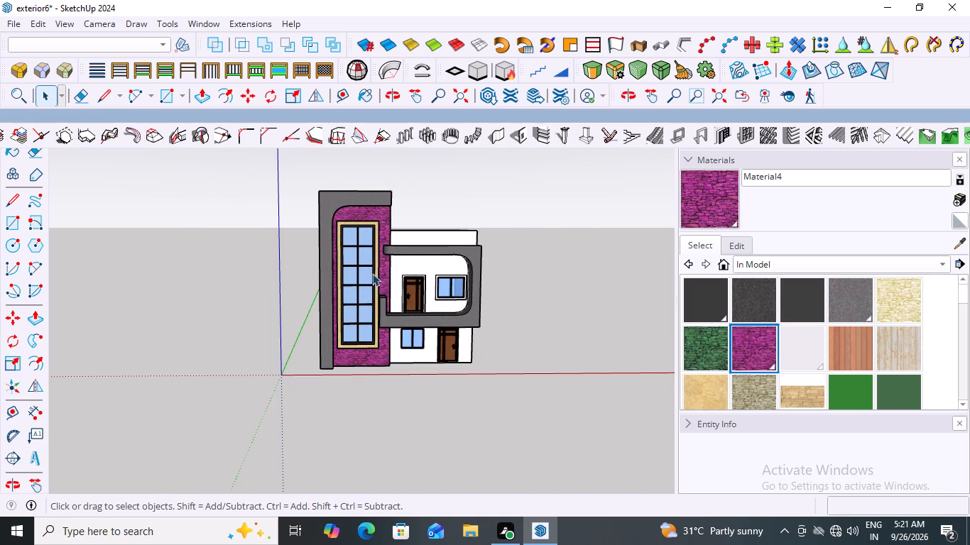
scroll(383, 265, up, 20)
scroll(383, 265, down, 4)
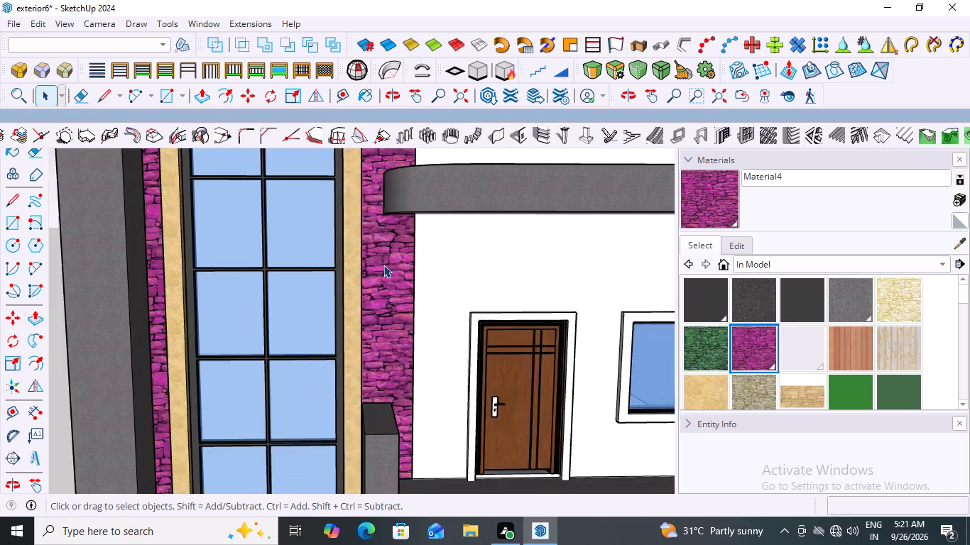
scroll(383, 265, down, 17)
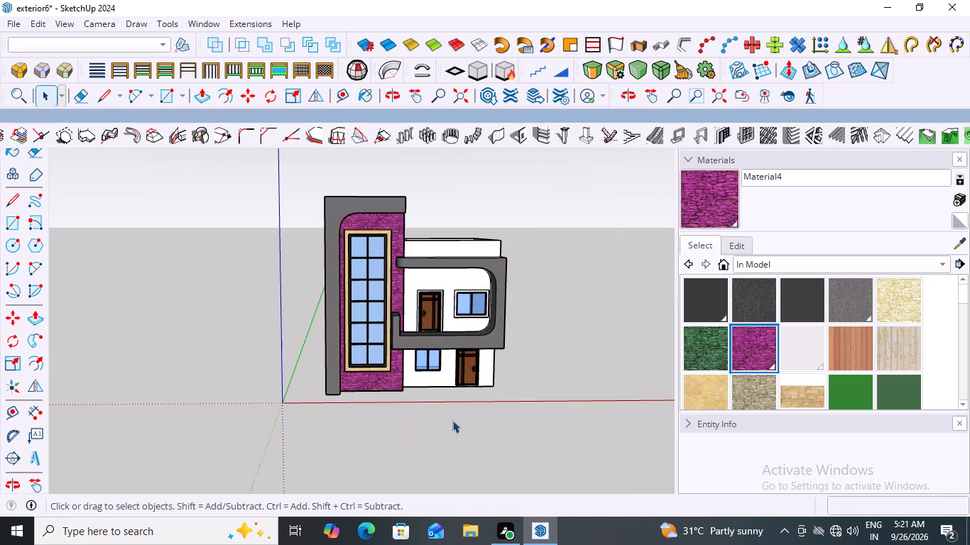
scroll(545, 407, down, 1)
scroll(486, 271, up, 4)
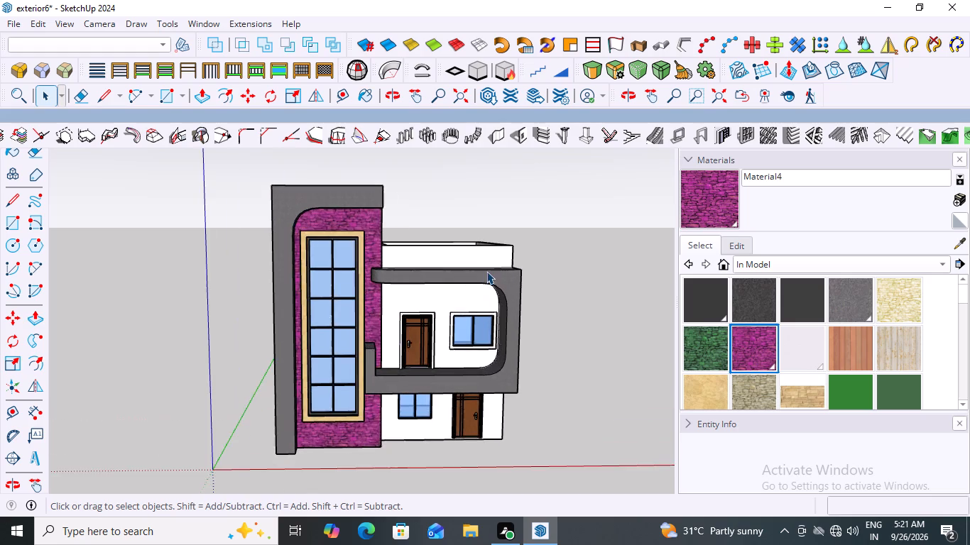
scroll(575, 253, down, 8)
middle_drag(562, 321, 393, 269)
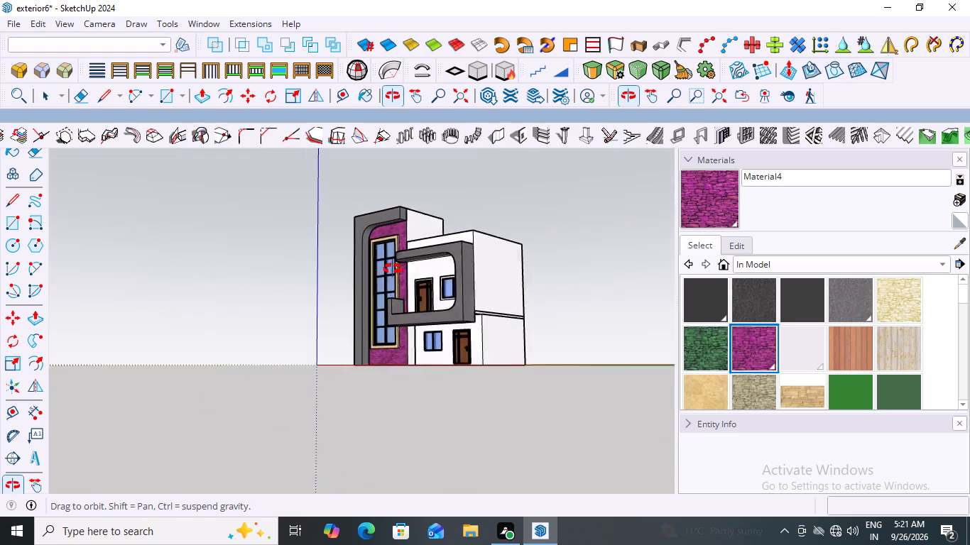
middle_drag(393, 269, 567, 285)
scroll(455, 281, up, 4)
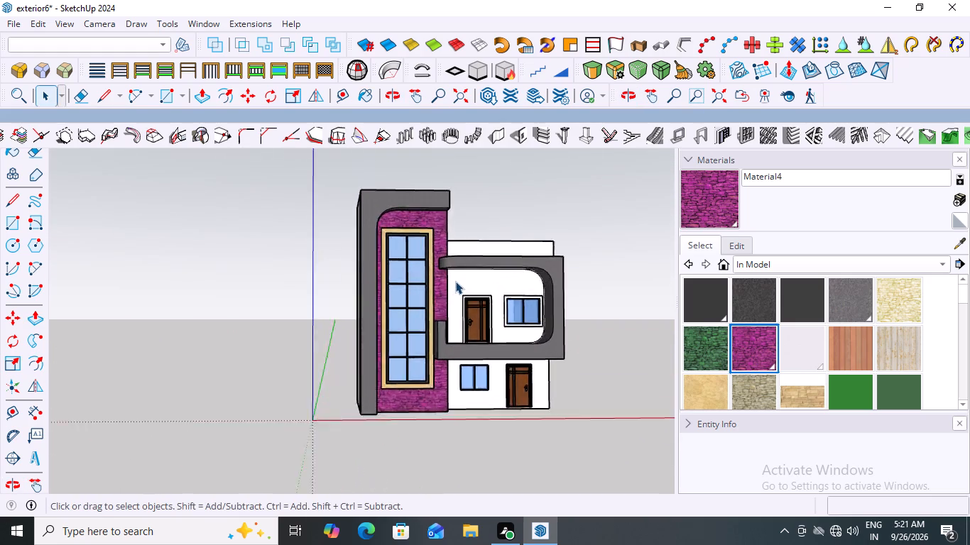
scroll(455, 281, up, 17)
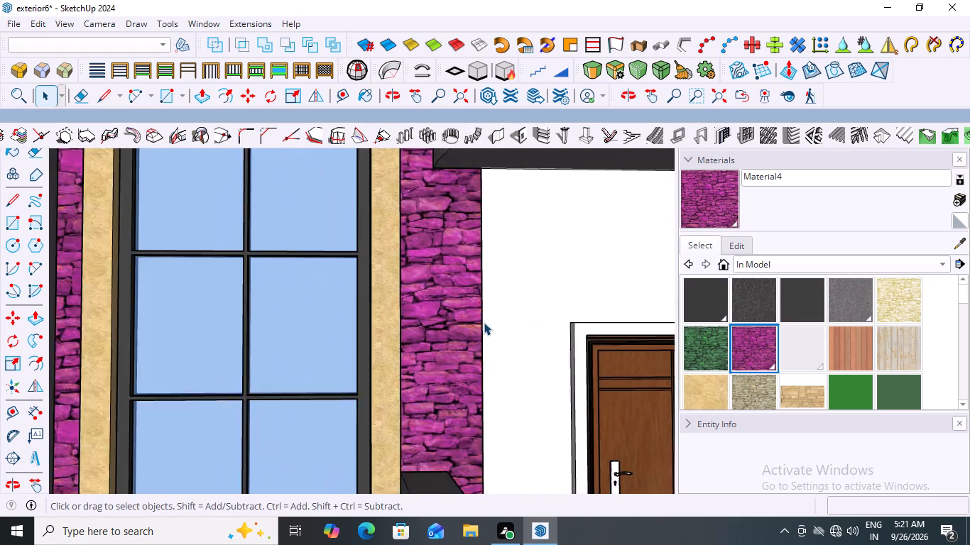
scroll(484, 322, up, 4)
scroll(484, 322, down, 20)
scroll(484, 322, down, 2)
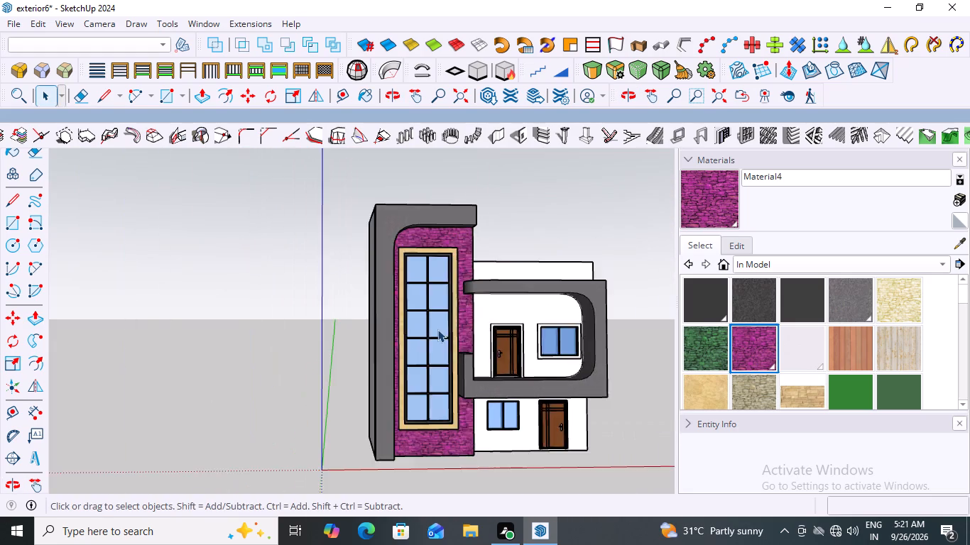
scroll(437, 329, down, 9)
middle_drag(481, 390, 322, 375)
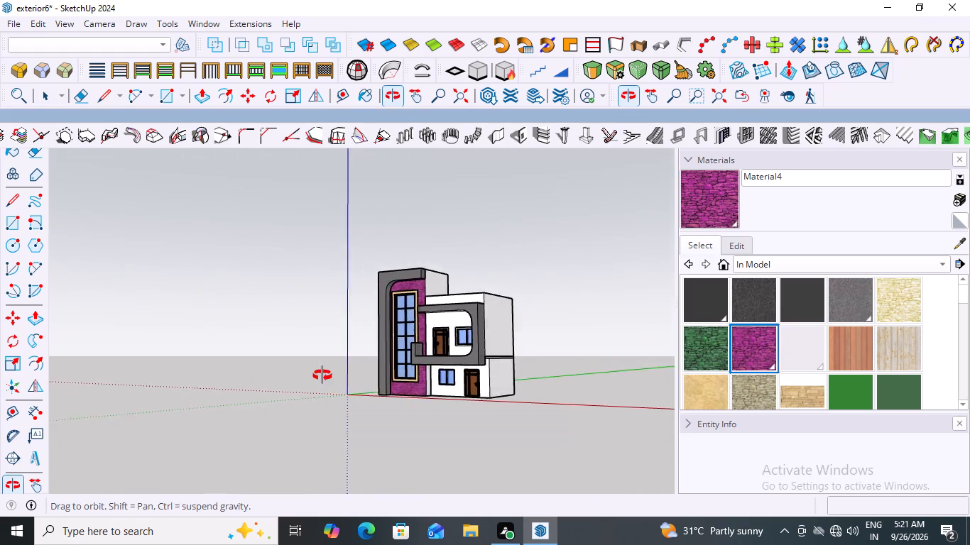
middle_drag(322, 375, 405, 433)
scroll(424, 319, up, 13)
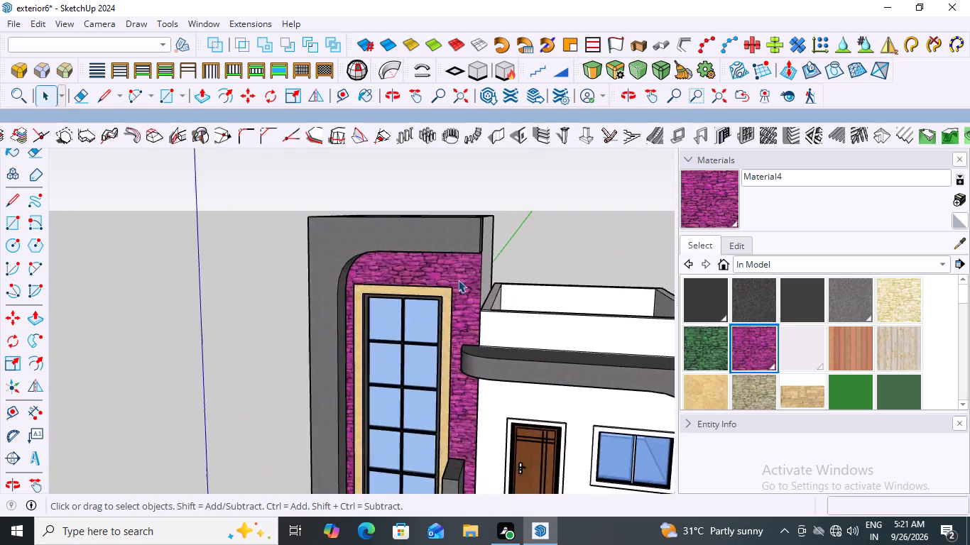
scroll(458, 280, up, 7)
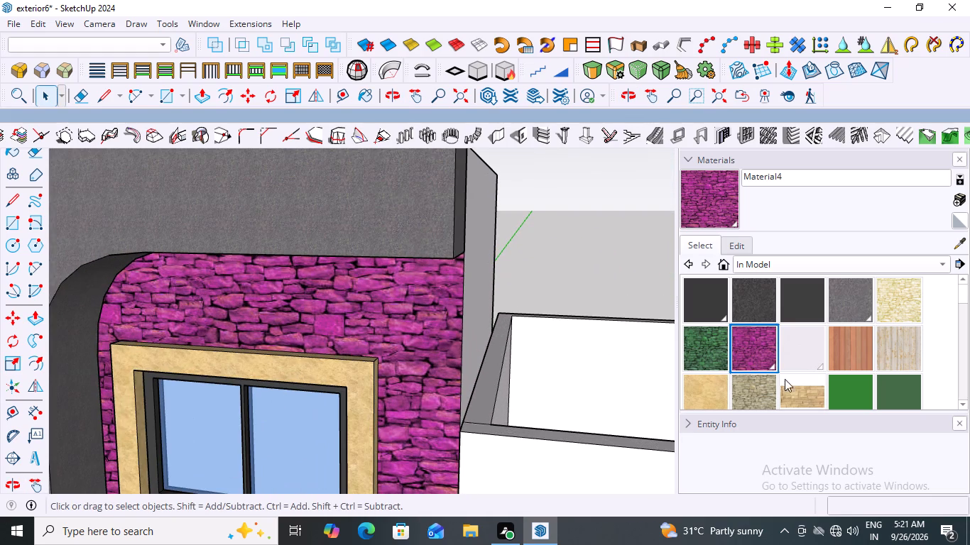
Open the tall block's front wall group, repaint its stone face with the dark green stone Material3, and close the group.
click(709, 348)
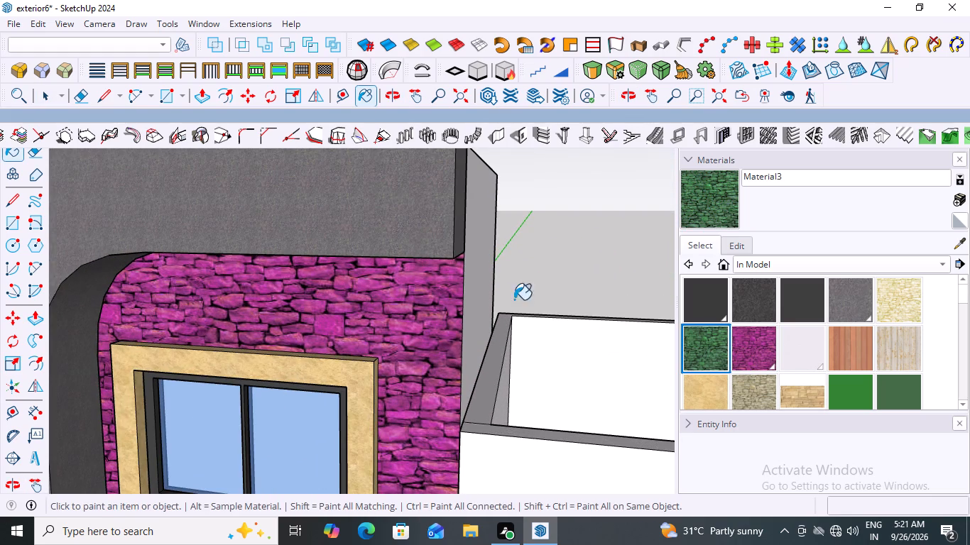
key(space)
click(572, 270)
click(386, 304)
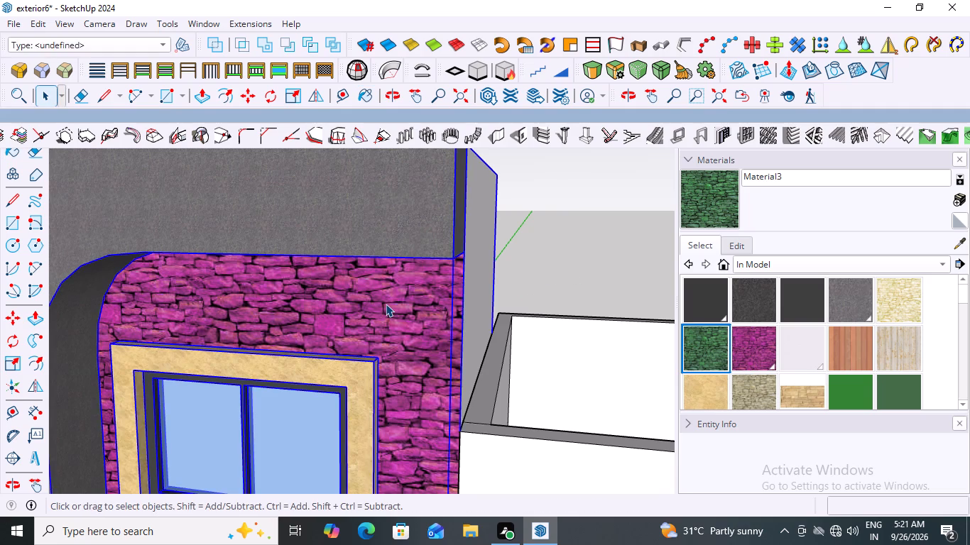
click(386, 304)
click(386, 304)
click(386, 304)
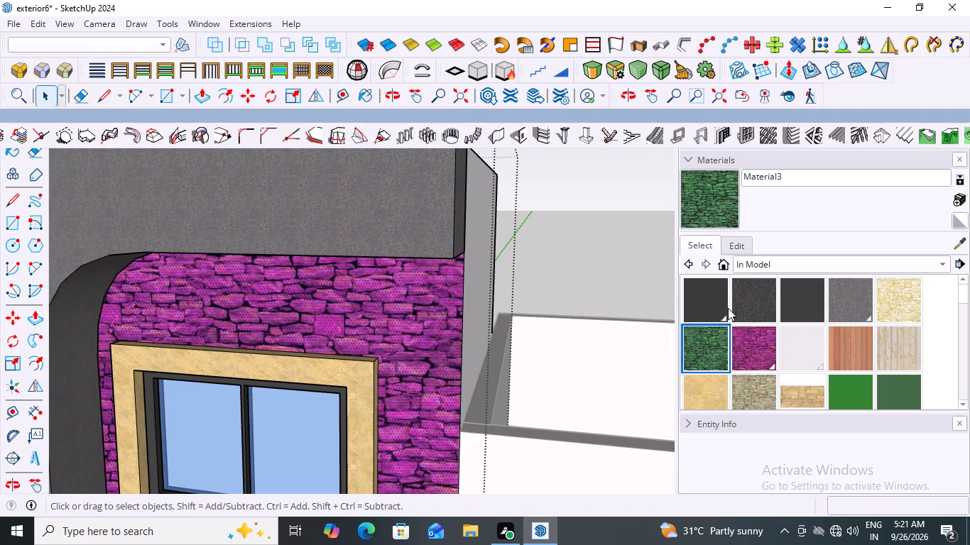
click(692, 343)
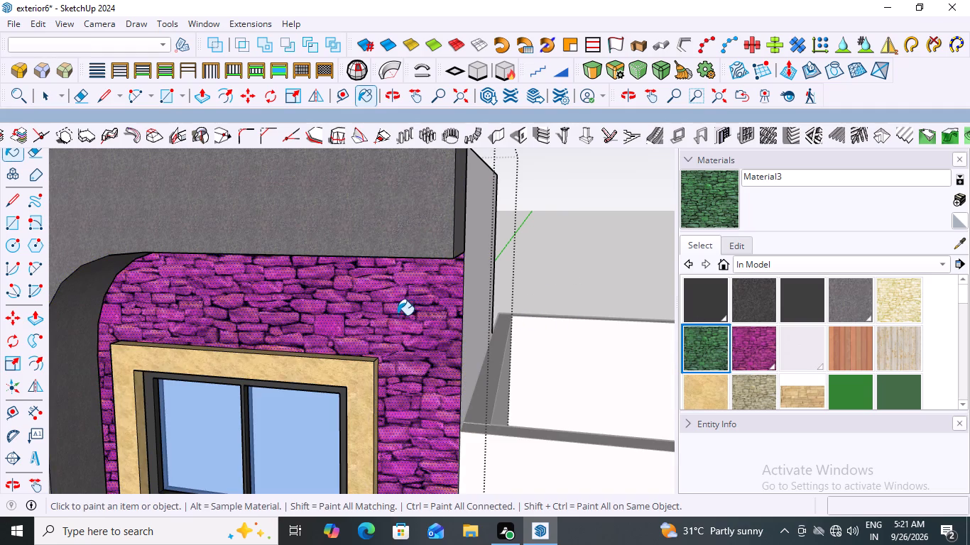
click(377, 315)
scroll(649, 269, down, 7)
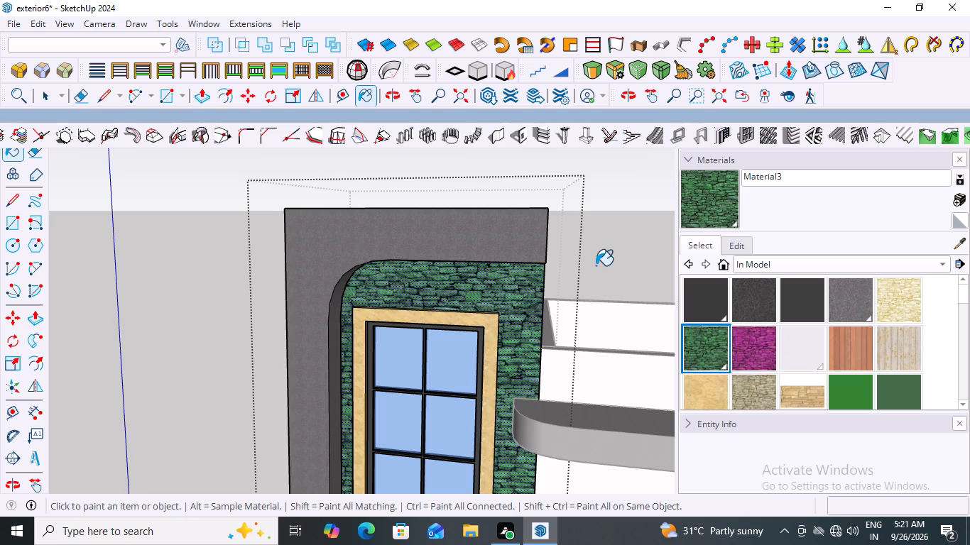
key(Escape)
key(space)
click(613, 240)
Examine the repainted green stone wall against the gray frames and the beige window surround, from a distance and up close.
scroll(512, 260, down, 12)
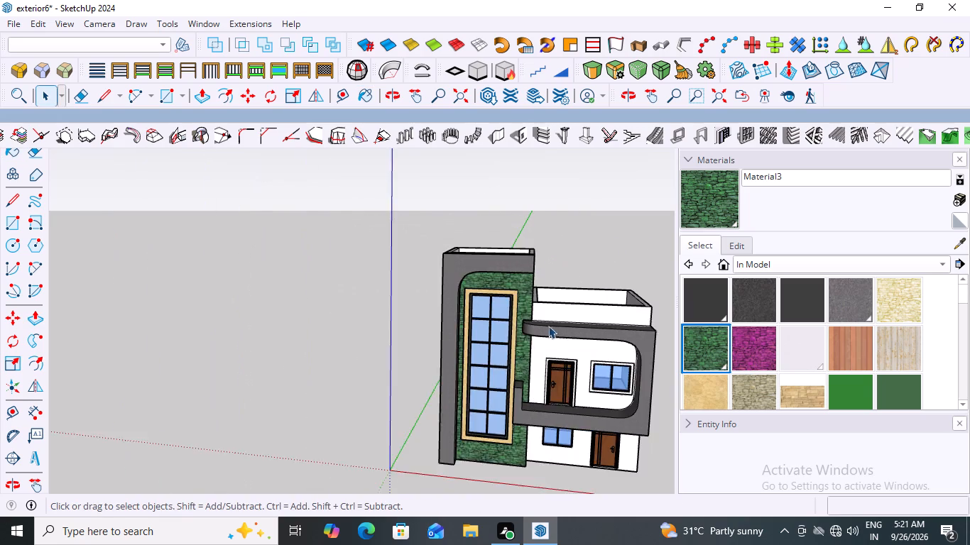
scroll(548, 326, down, 4)
scroll(587, 426, down, 6)
middle_drag(592, 438, 638, 420)
scroll(592, 438, up, 1)
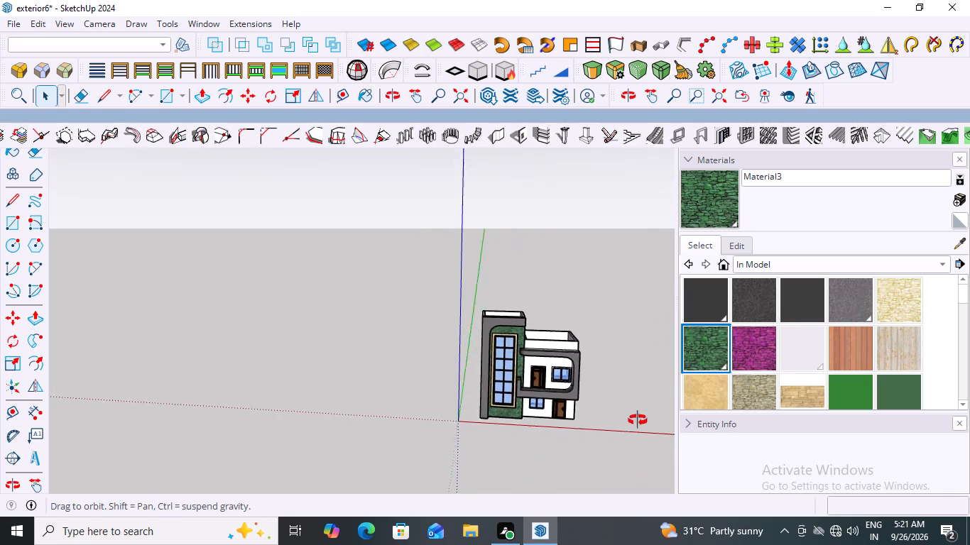
middle_drag(638, 420, 663, 410)
scroll(541, 375, up, 12)
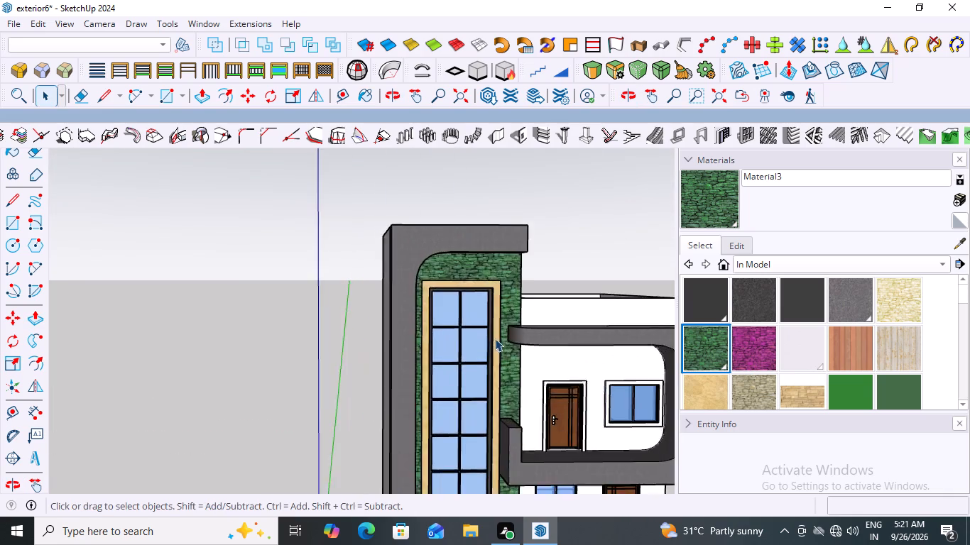
scroll(495, 338, up, 4)
scroll(518, 225, up, 6)
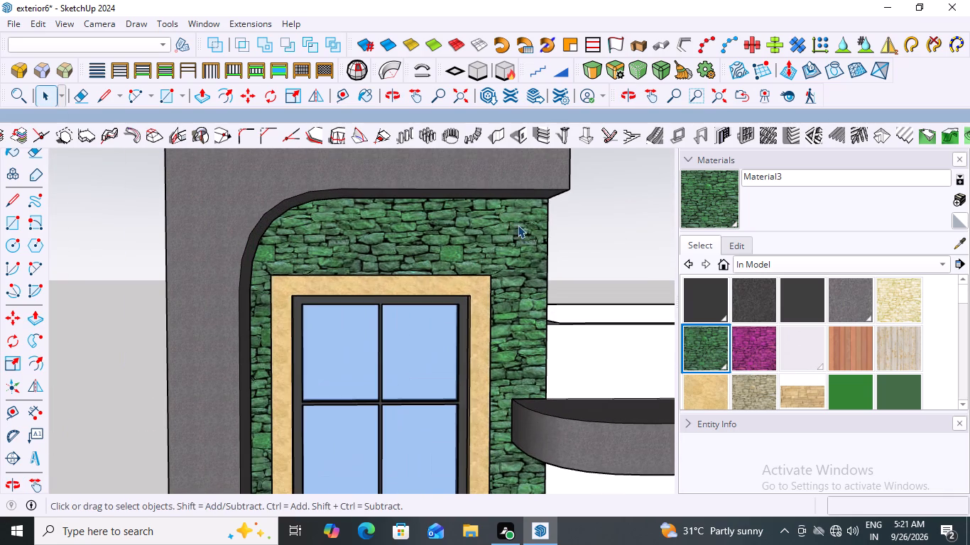
Open the tall block's front wall group, repaint its green stone face with the magenta stone Material4, and close the group.
triple_click(474, 237)
double_click(474, 237)
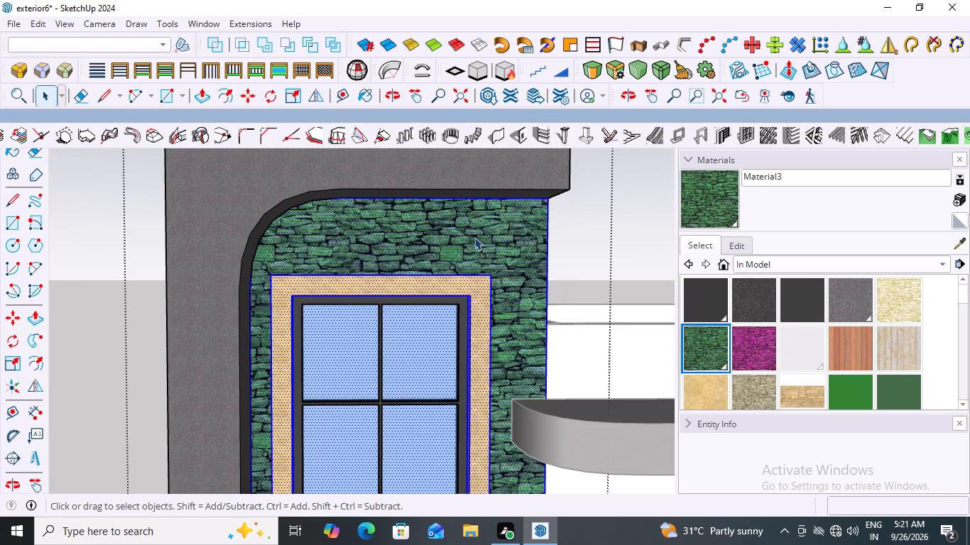
click(474, 237)
double_click(484, 238)
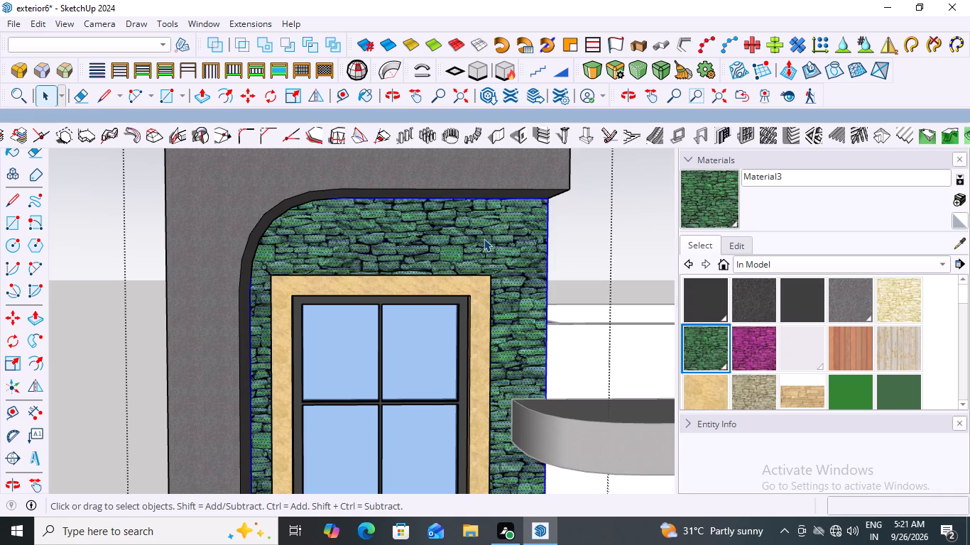
click(761, 351)
click(463, 229)
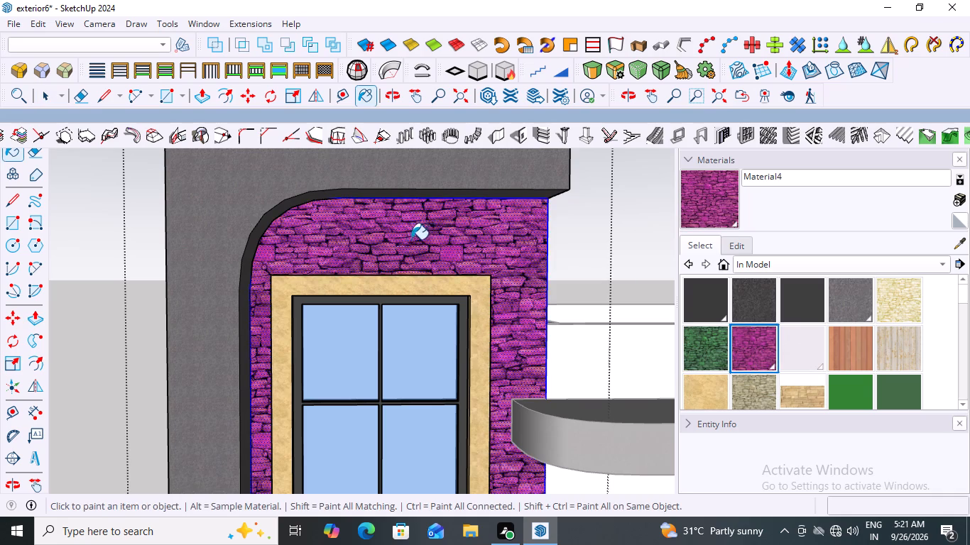
scroll(405, 240, down, 13)
key(space)
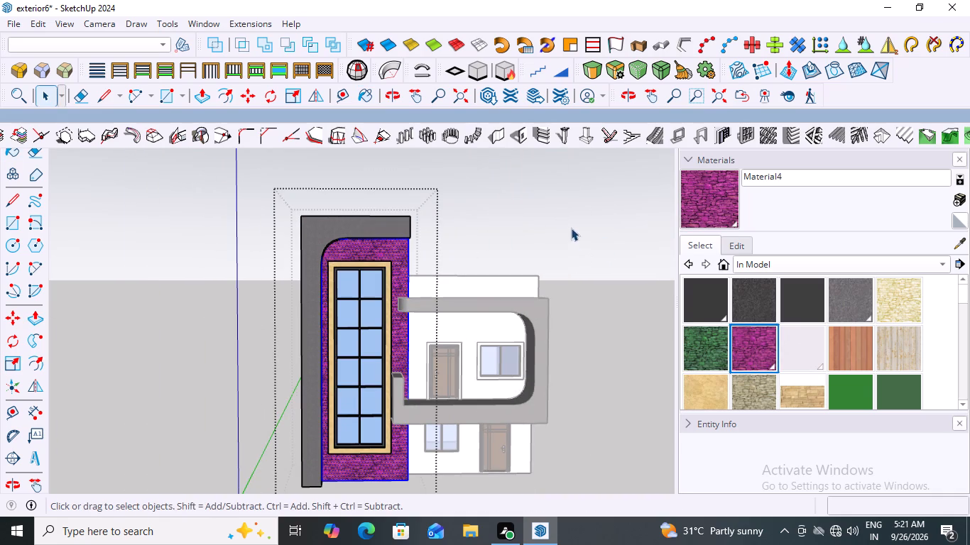
key(Escape)
click(562, 223)
Examine the magenta stone wall with the gray frames and white walls from the front, the side and above.
scroll(538, 231, down, 2)
middle_drag(574, 292, 432, 260)
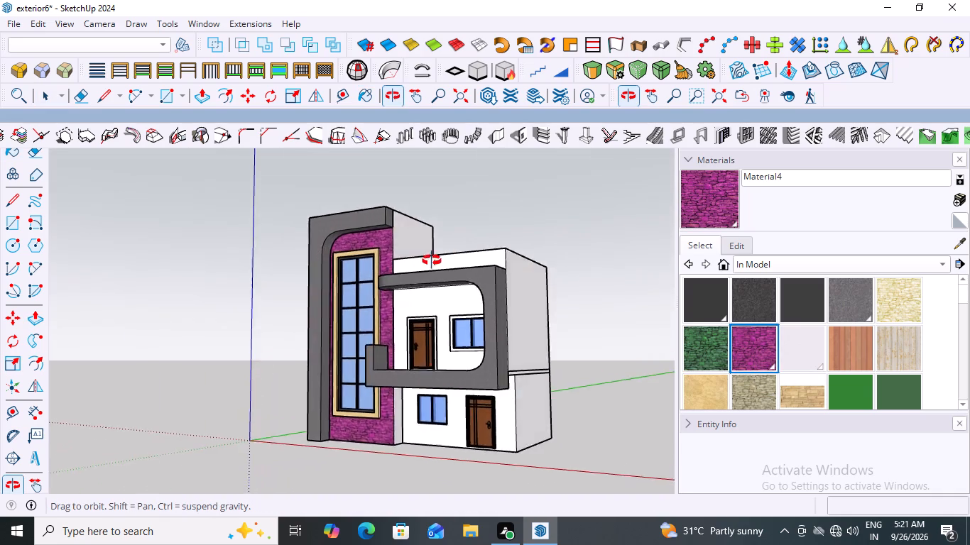
middle_drag(432, 260, 566, 293)
scroll(487, 373, up, 3)
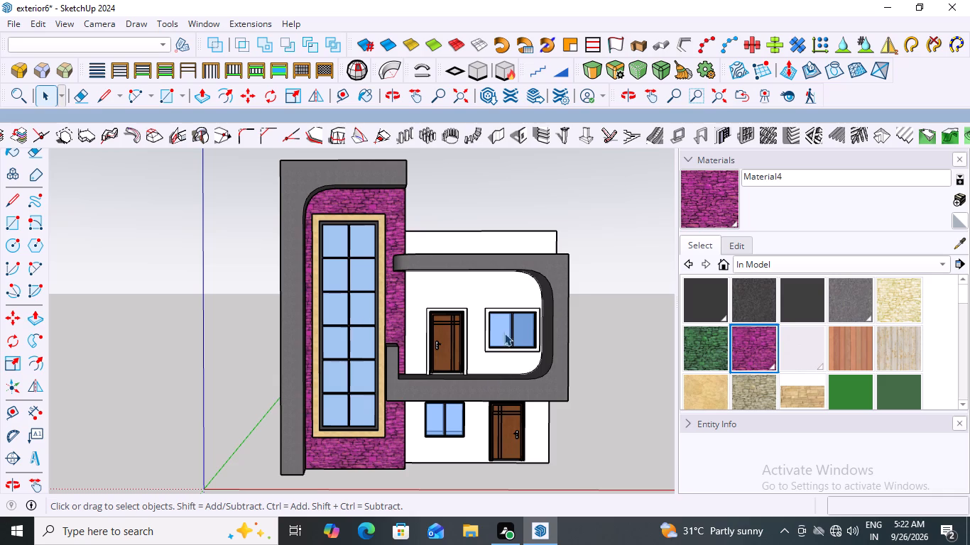
scroll(490, 303, down, 2)
middle_drag(481, 321, 521, 319)
click(642, 299)
scroll(559, 306, down, 1)
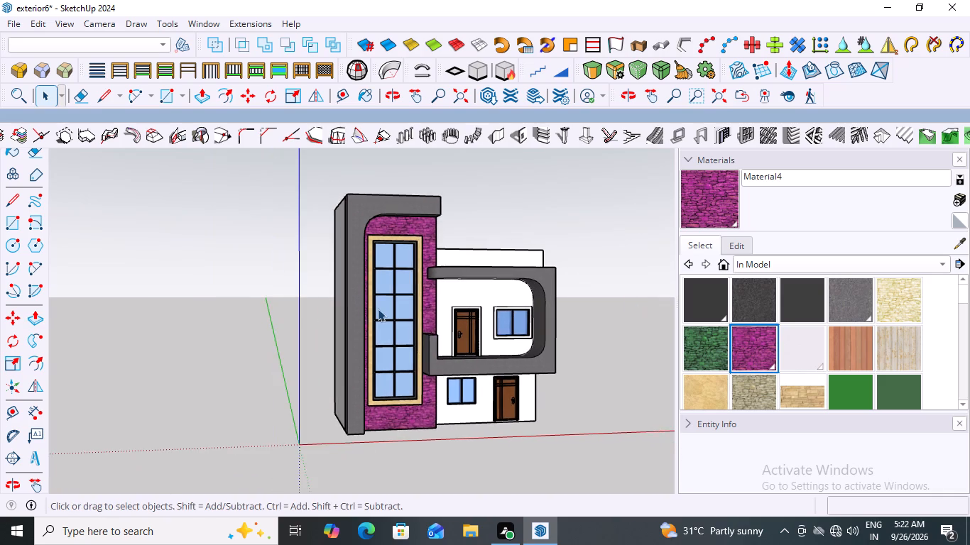
middle_drag(353, 307, 302, 297)
middle_drag(449, 319, 544, 306)
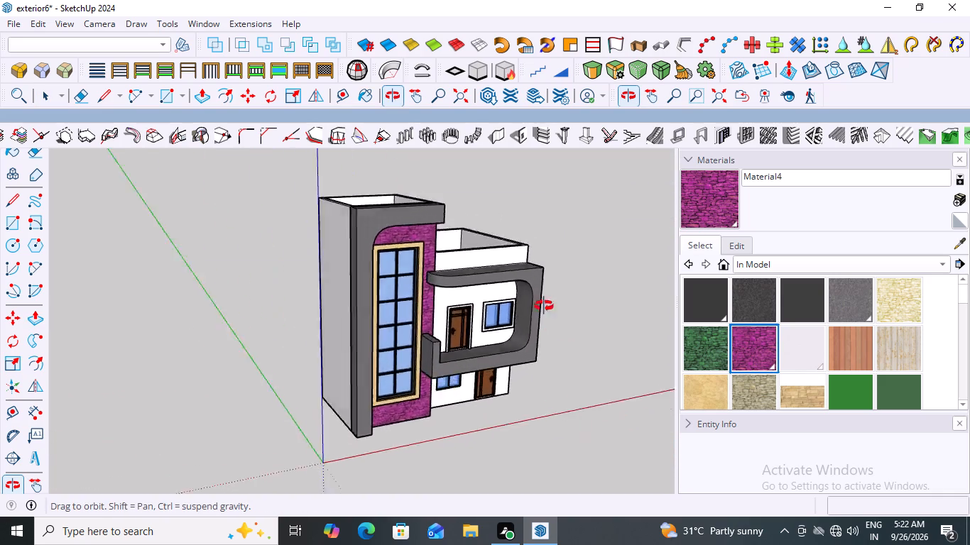
middle_drag(544, 306, 515, 385)
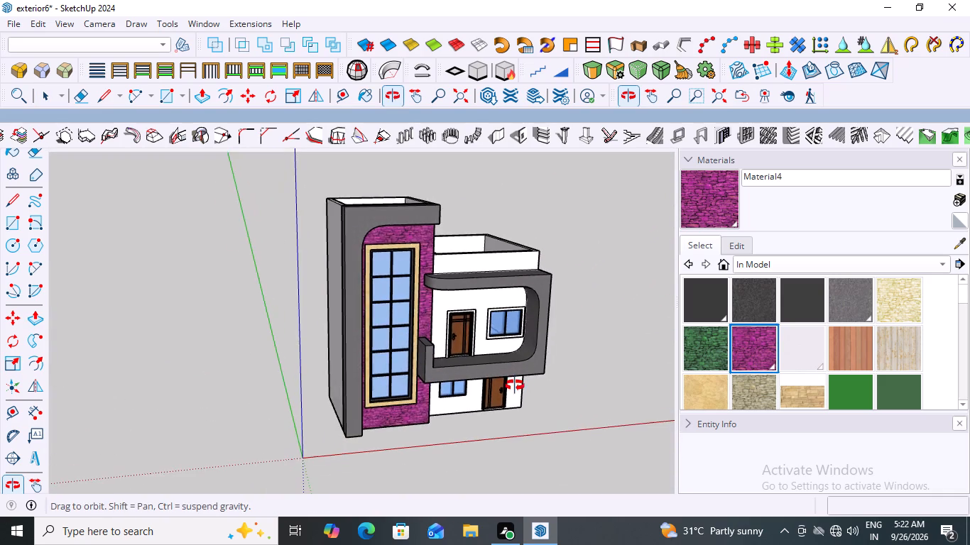
middle_drag(515, 385, 471, 455)
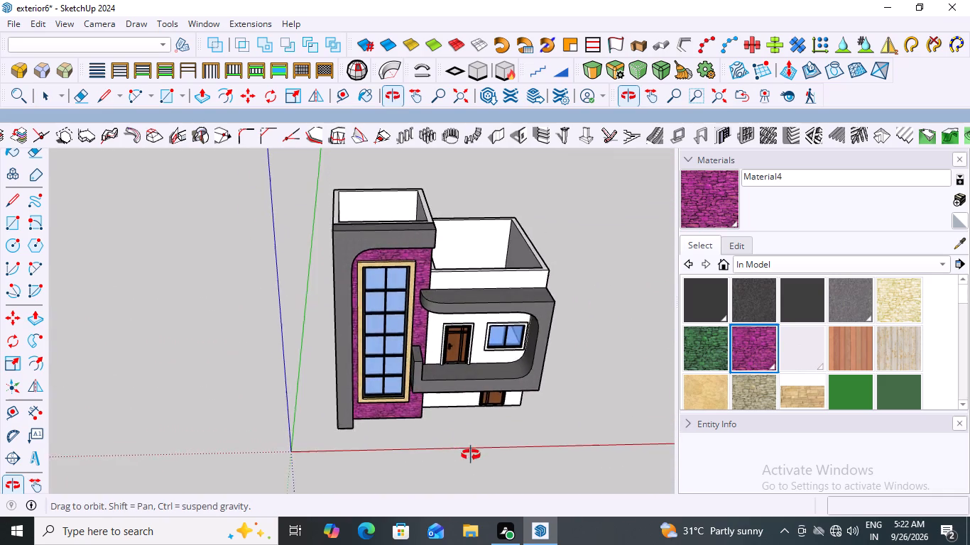
middle_drag(471, 455, 822, 443)
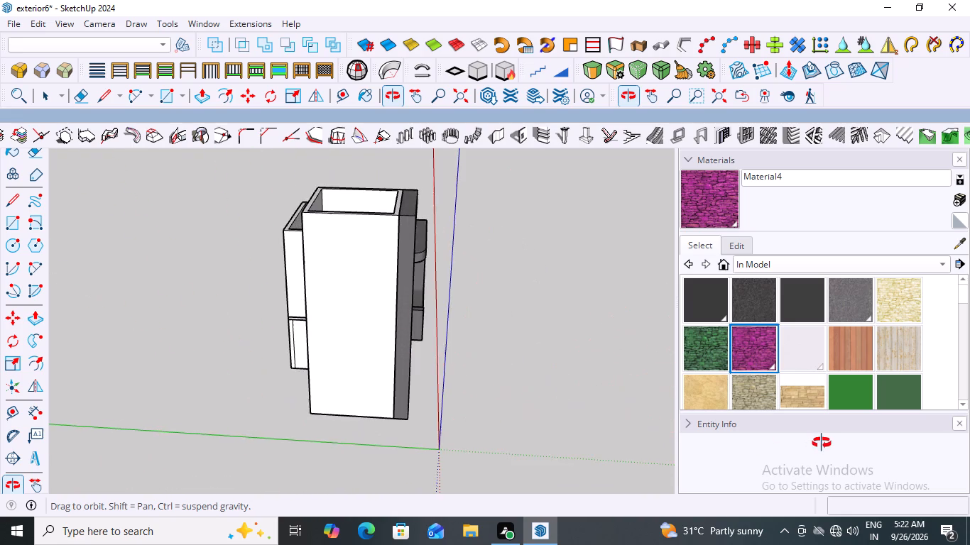
middle_drag(822, 443, 472, 353)
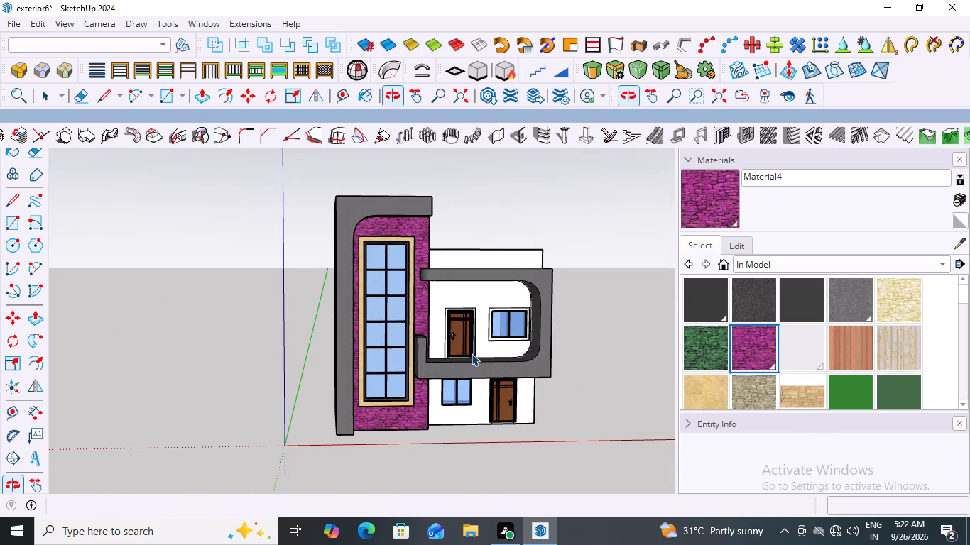
scroll(557, 390, up, 2)
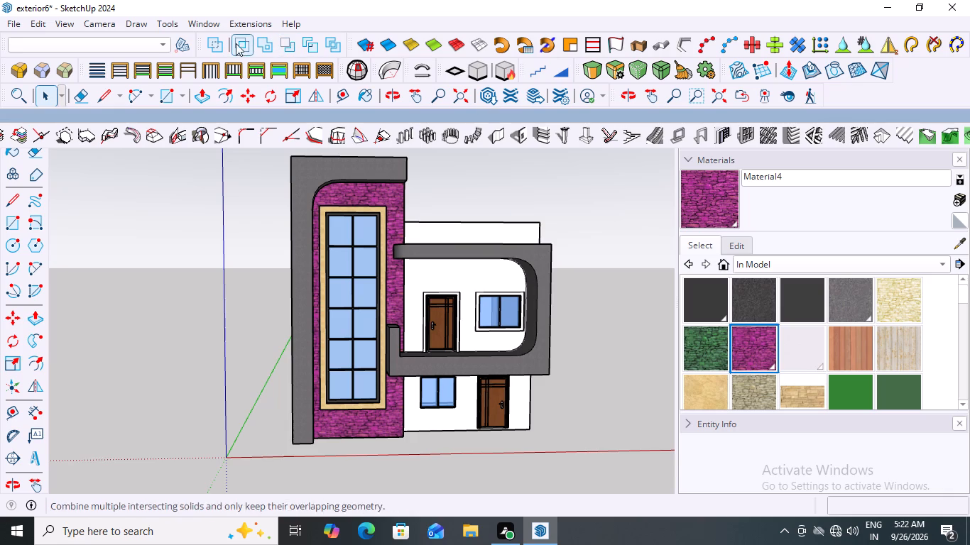
Hide the default tray to widen the modelling area.
click(206, 22)
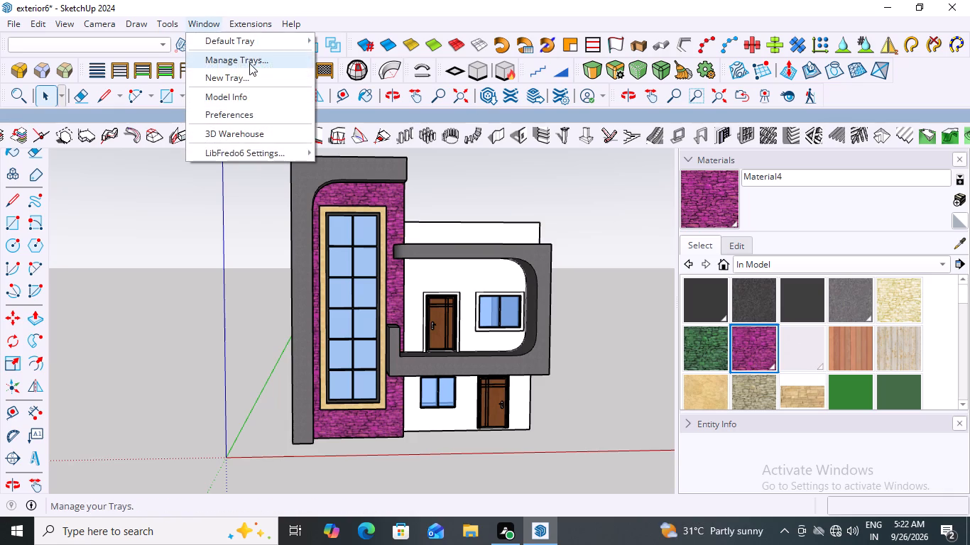
click(350, 45)
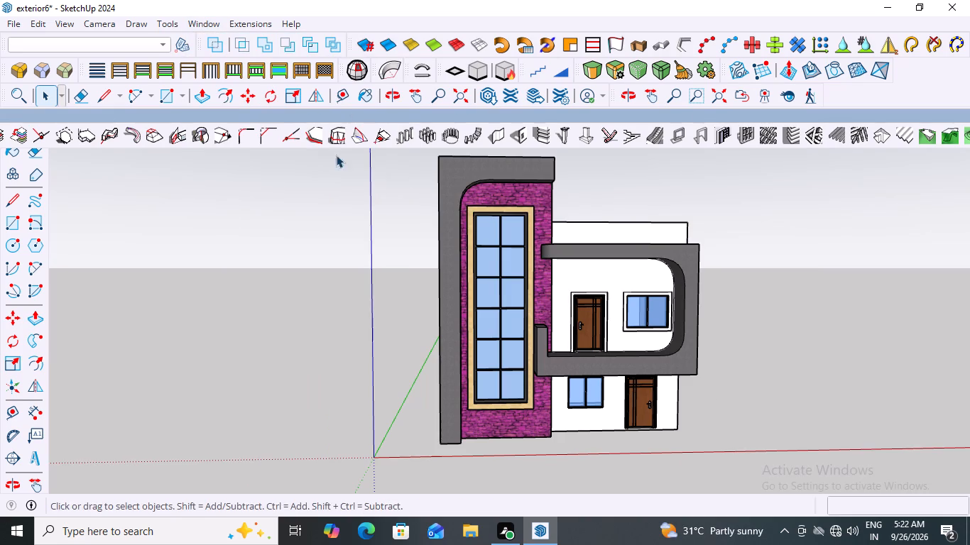
Open the lower block's upper wall group, lower the parapet's ring-shaped top face with Push/Pull, and close the group.
scroll(638, 255, up, 2)
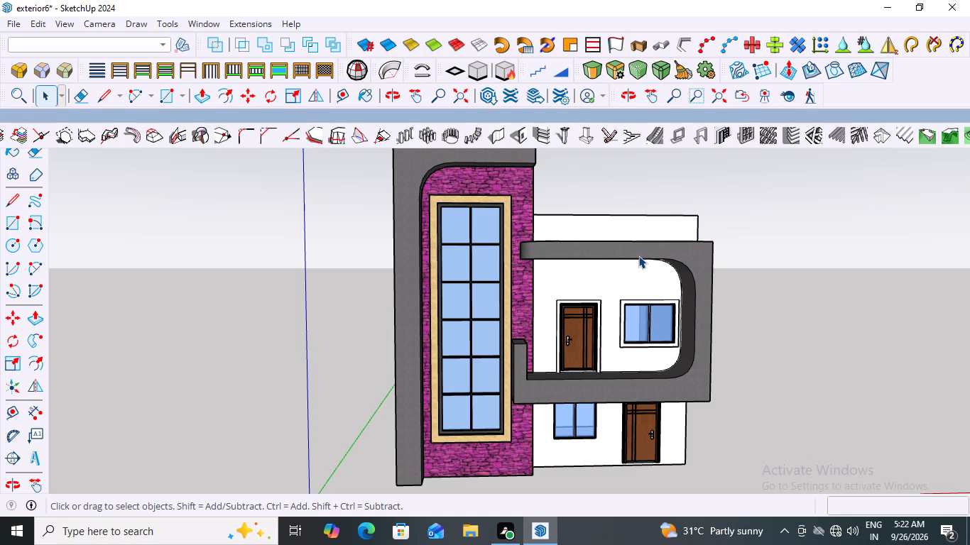
scroll(587, 206, down, 4)
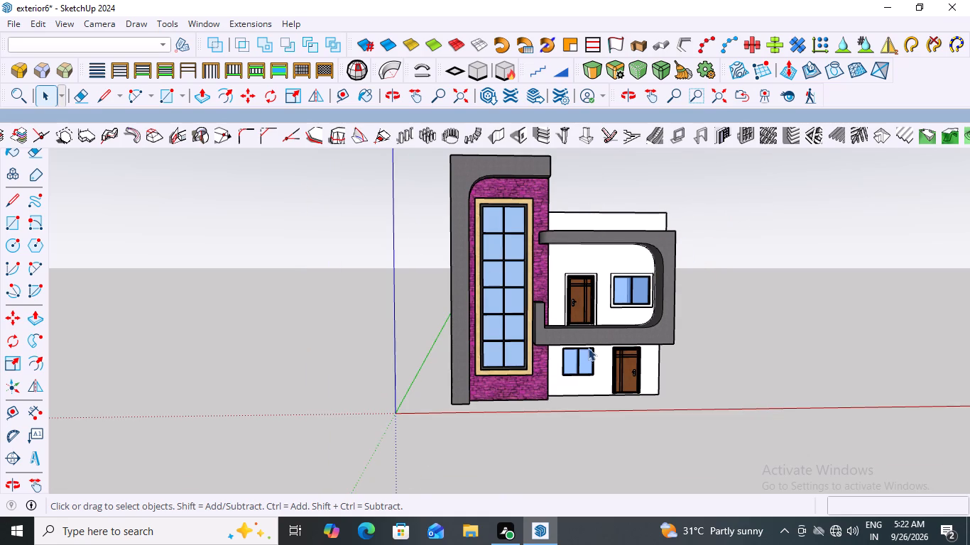
scroll(634, 240, down, 2)
middle_drag(726, 182, 567, 375)
scroll(565, 375, up, 4)
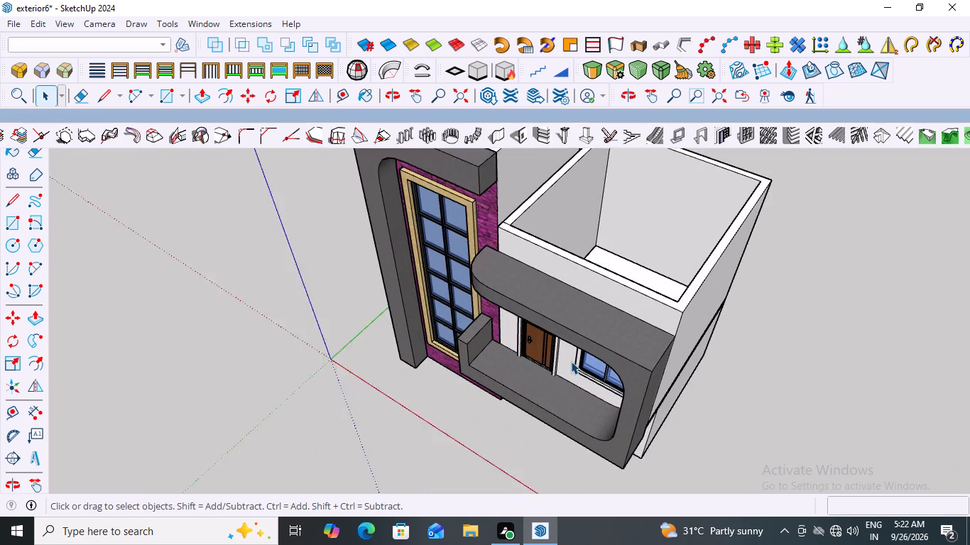
scroll(571, 361, up, 2)
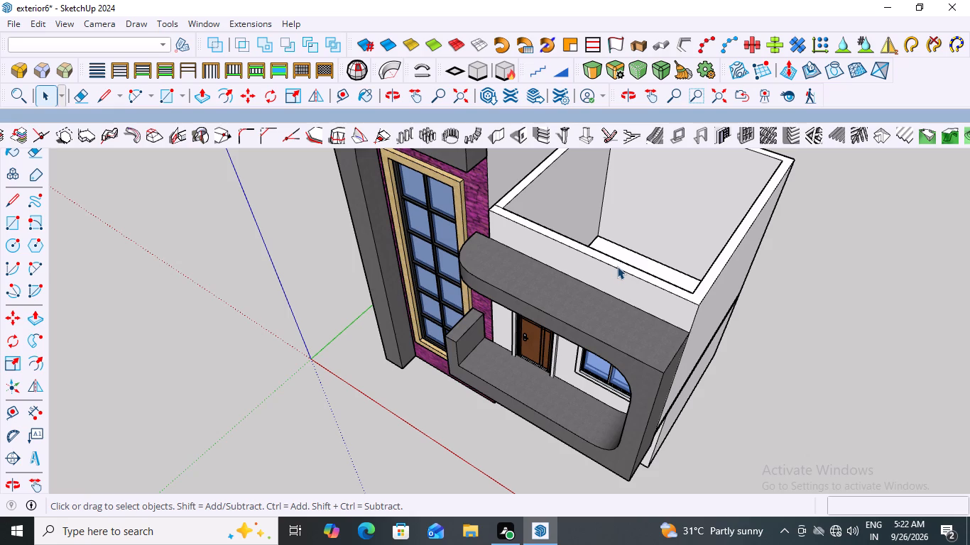
click(617, 266)
click(882, 287)
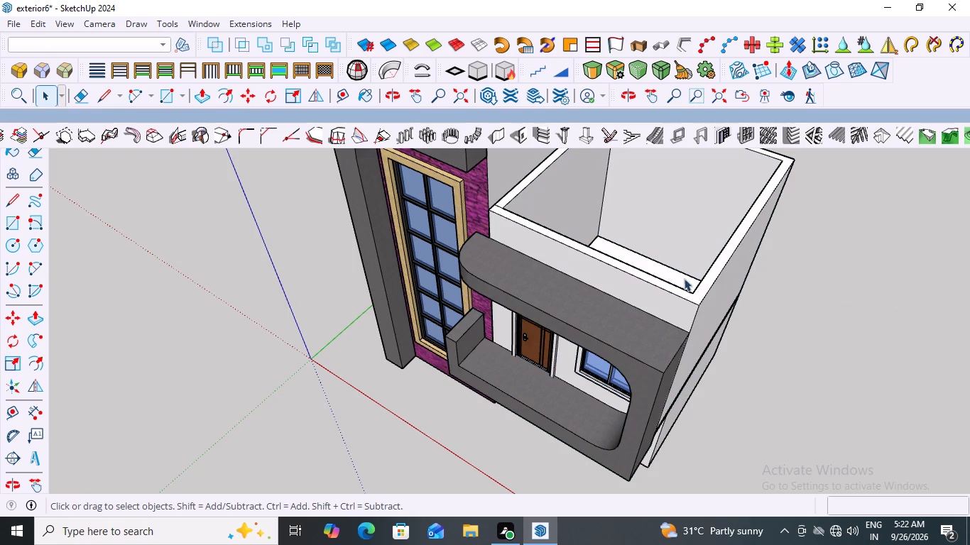
triple_click(674, 289)
double_click(674, 289)
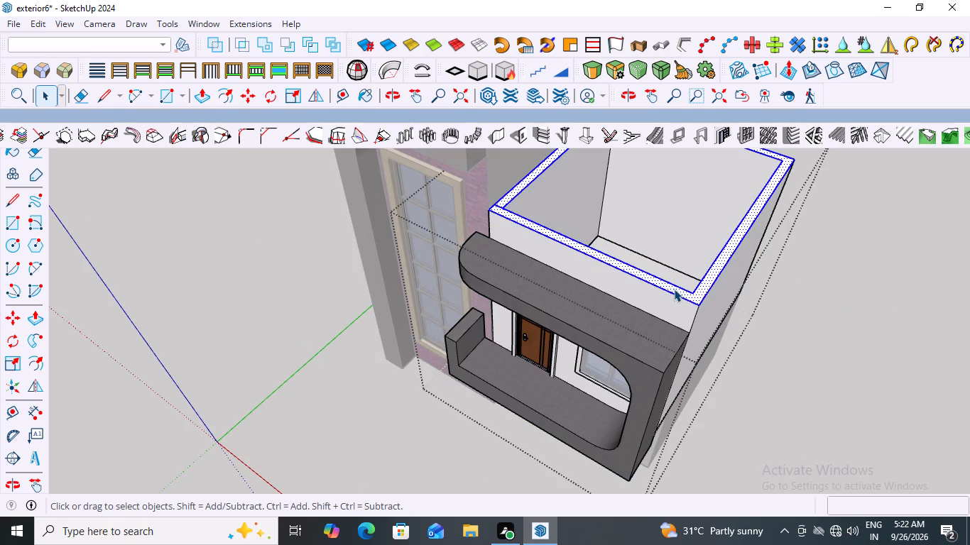
scroll(674, 289, down, 7)
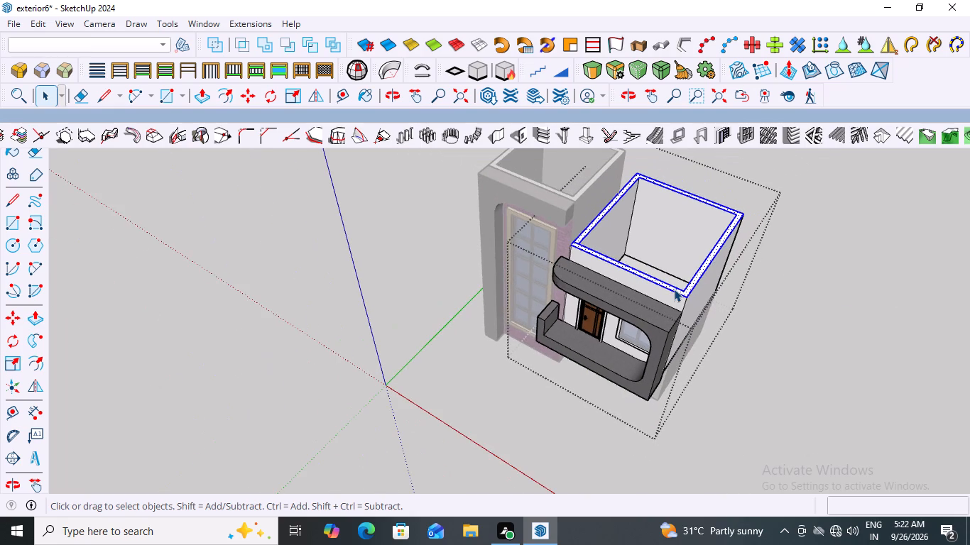
scroll(674, 289, down, 4)
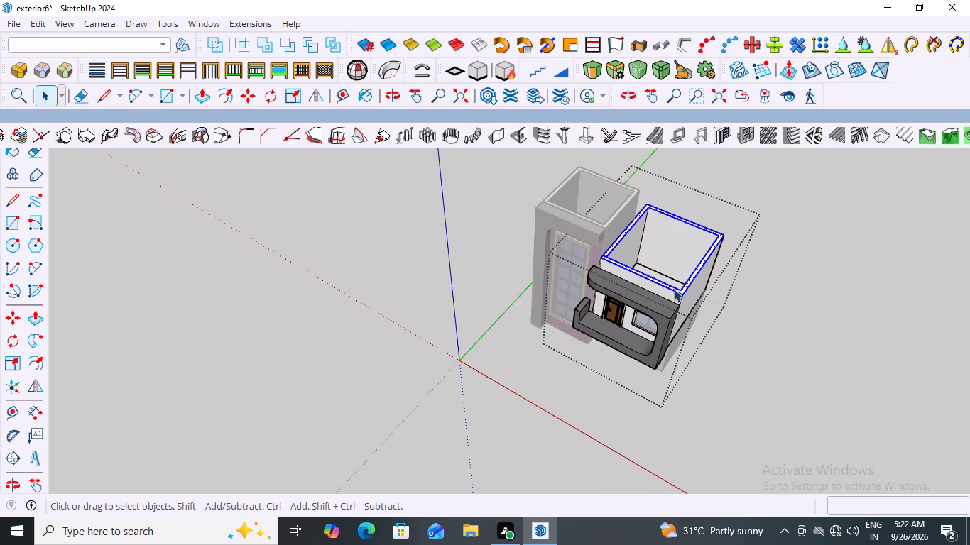
scroll(674, 289, up, 6)
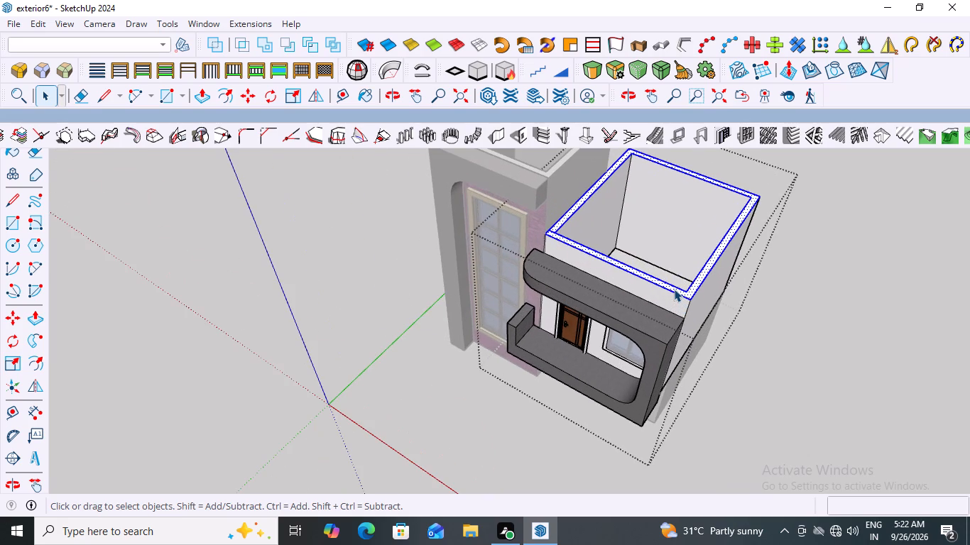
key(p)
scroll(674, 289, up, 8)
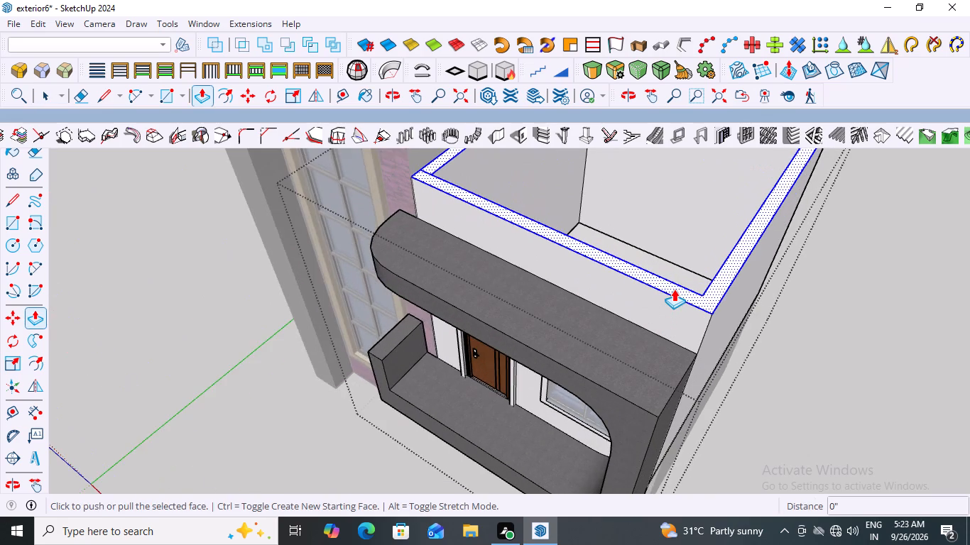
scroll(669, 275, up, 6)
scroll(669, 273, down, 8)
scroll(637, 302, up, 3)
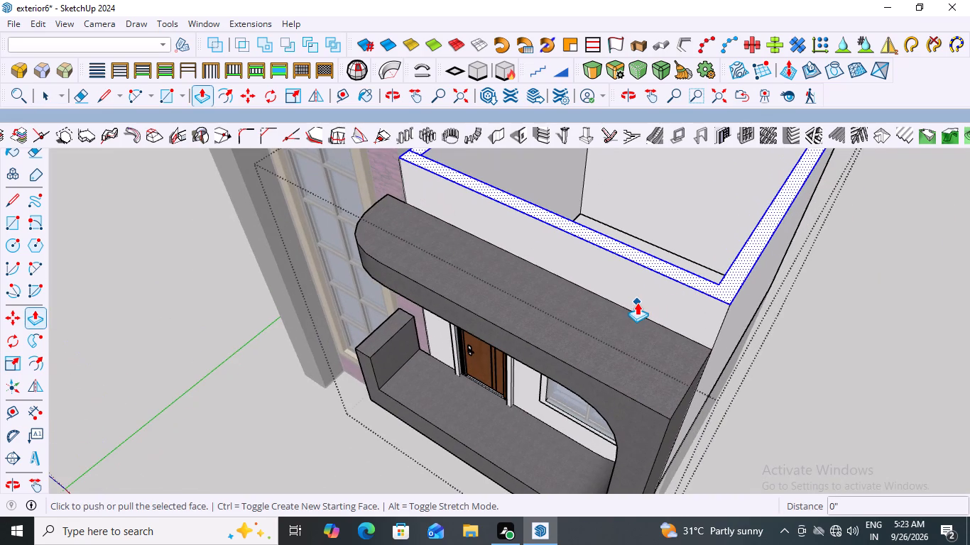
drag(658, 252, 657, 259)
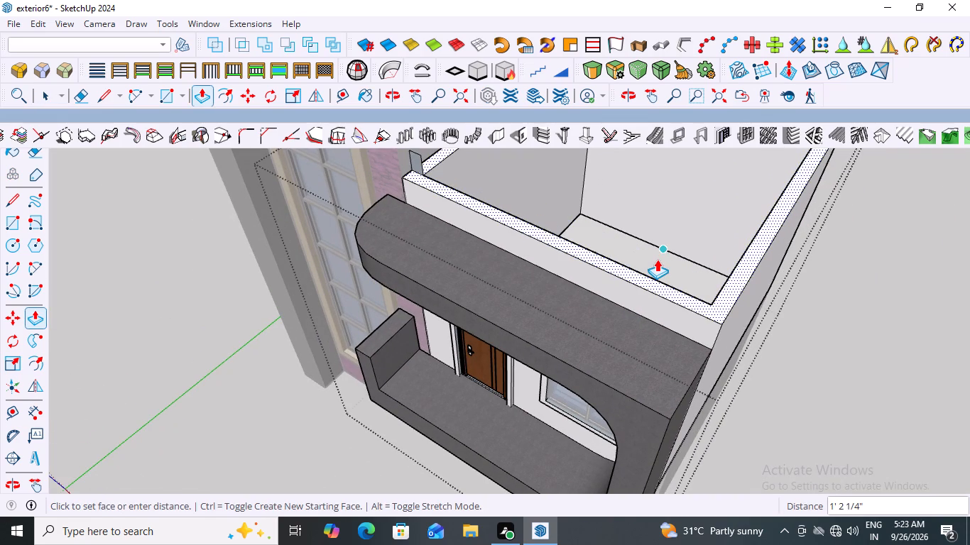
drag(657, 259, 664, 243)
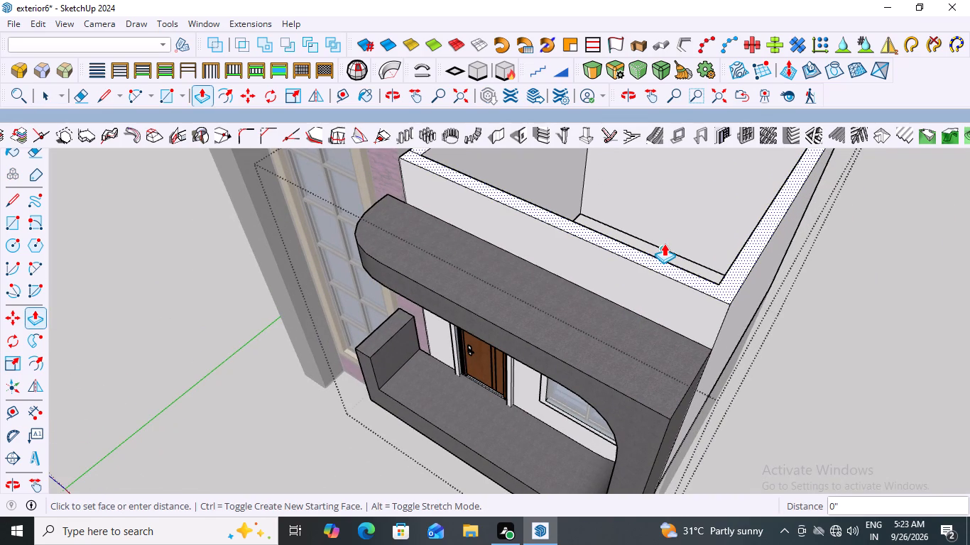
drag(664, 243, 664, 262)
click(664, 262)
scroll(736, 357, down, 3)
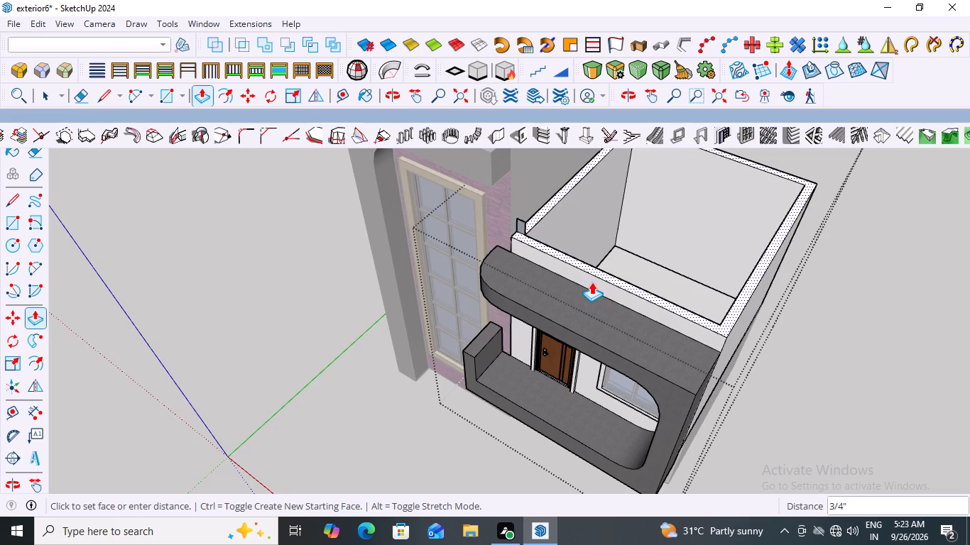
click(592, 282)
key(space)
click(788, 351)
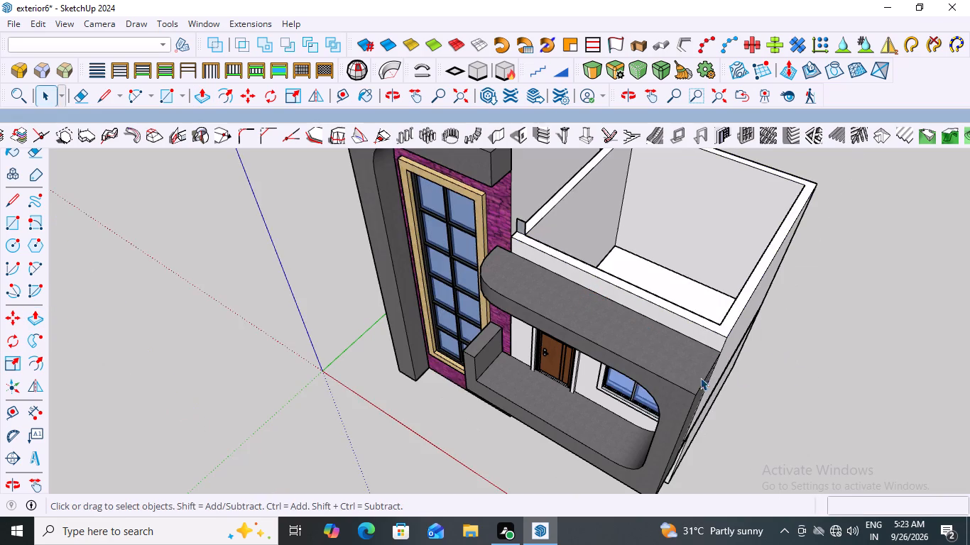
Examine the lowered parapet and its junction with the tall block from the front and from above.
middle_drag(704, 378, 832, 240)
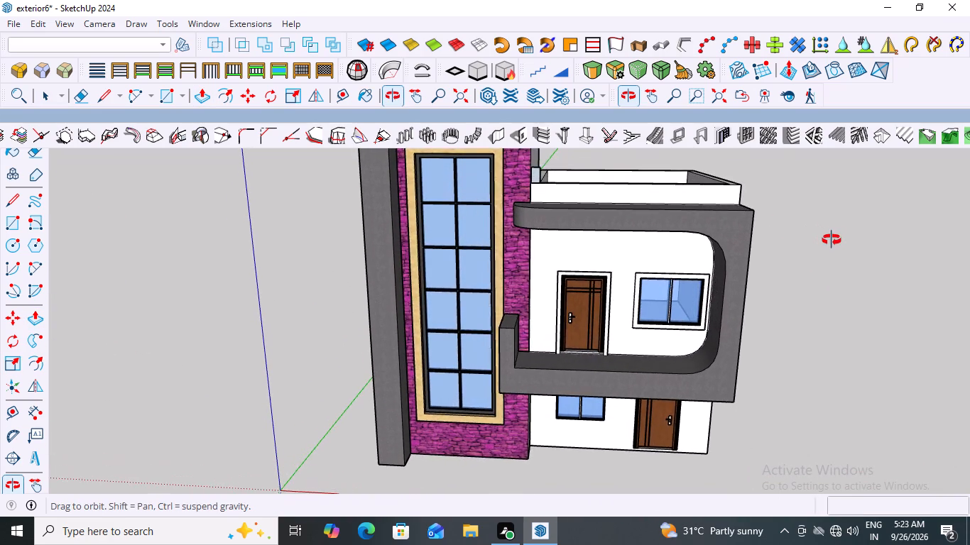
middle_drag(832, 240, 857, 190)
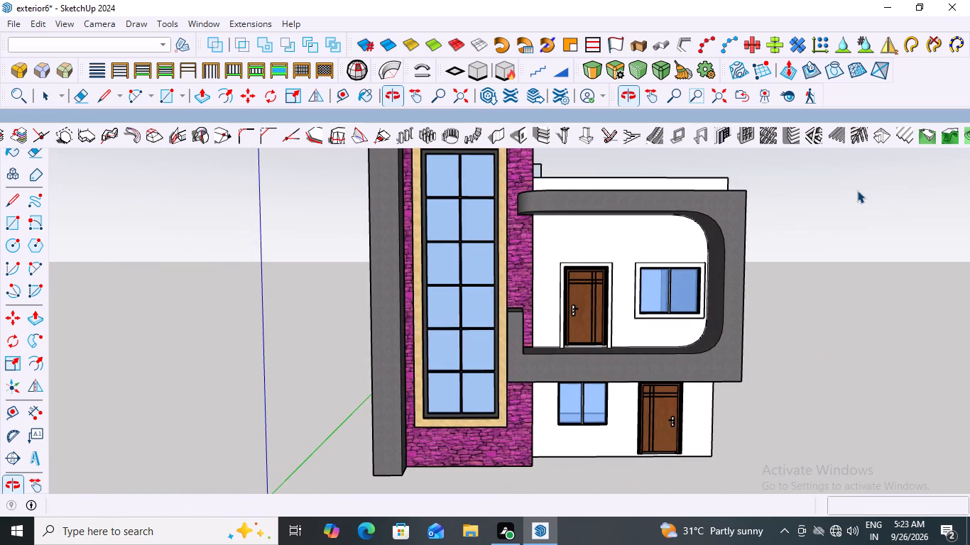
scroll(646, 202, down, 5)
scroll(574, 170, up, 1)
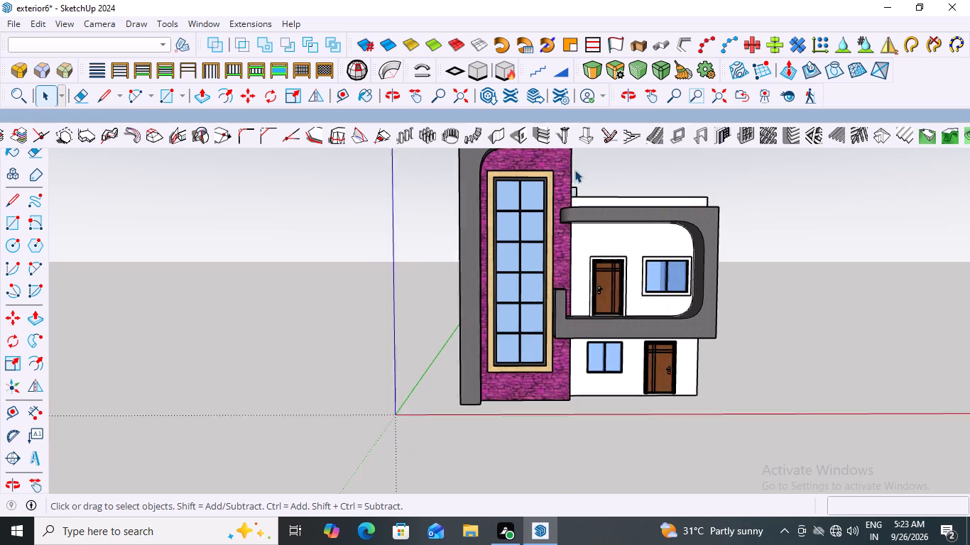
scroll(574, 170, up, 5)
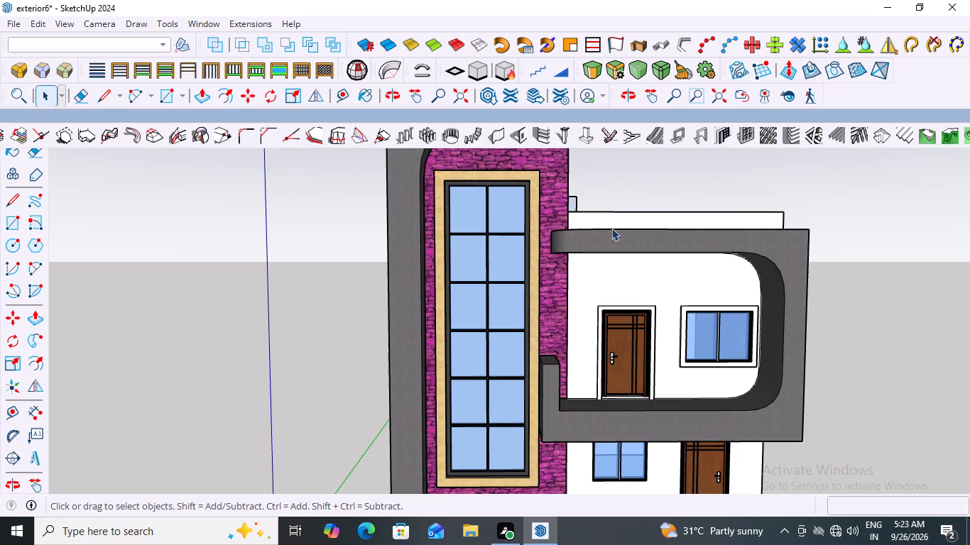
middle_drag(573, 351, 570, 370)
scroll(621, 265, down, 1)
middle_drag(643, 259, 633, 397)
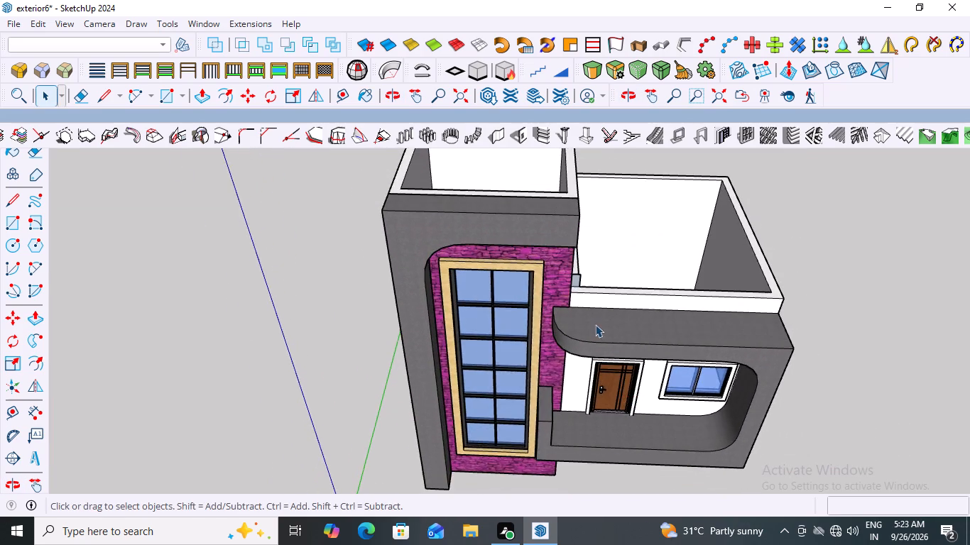
Open the lower block's upper wall group, delete the small leftover face and its edges above the parapet corner beside the tall block, and close the group.
scroll(594, 322, up, 4)
scroll(616, 243, up, 2)
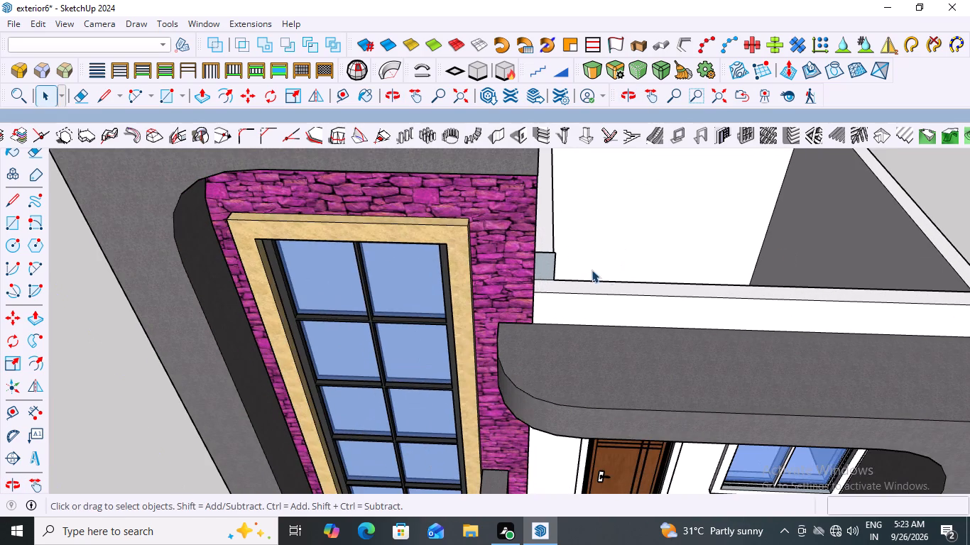
scroll(503, 256, down, 12)
middle_click(498, 255)
middle_drag(908, 252, 630, 285)
scroll(491, 287, up, 2)
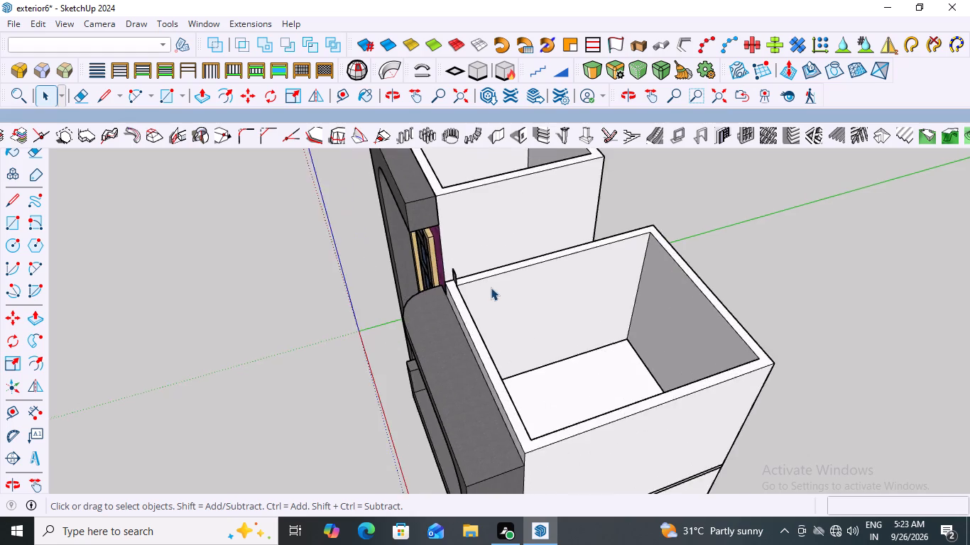
scroll(491, 287, up, 9)
click(442, 268)
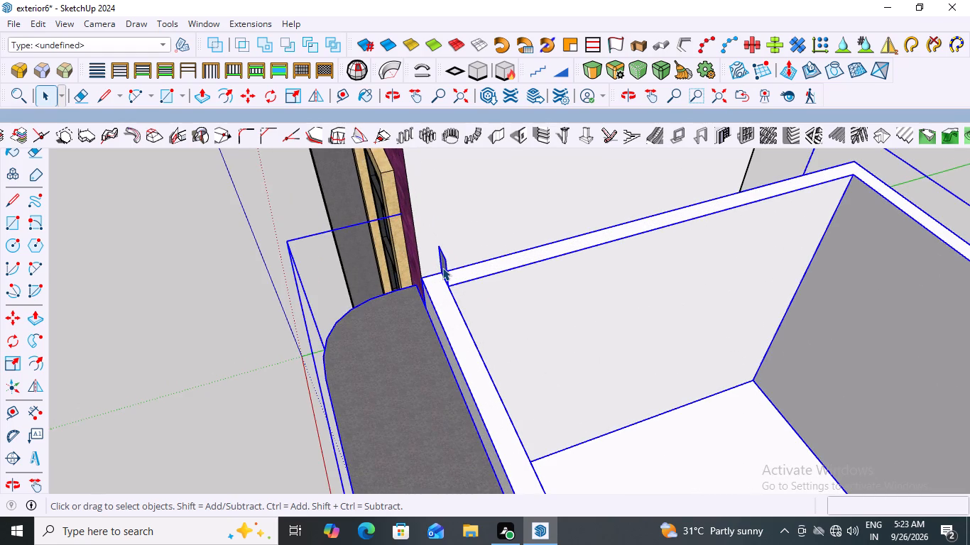
double_click(442, 268)
click(445, 268)
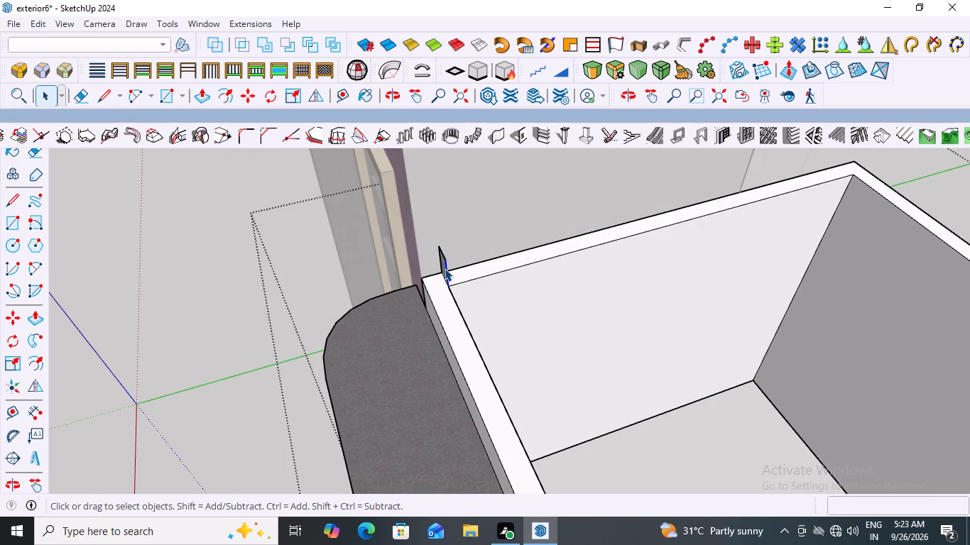
click(445, 268)
middle_drag(506, 302, 643, 316)
scroll(618, 280, up, 3)
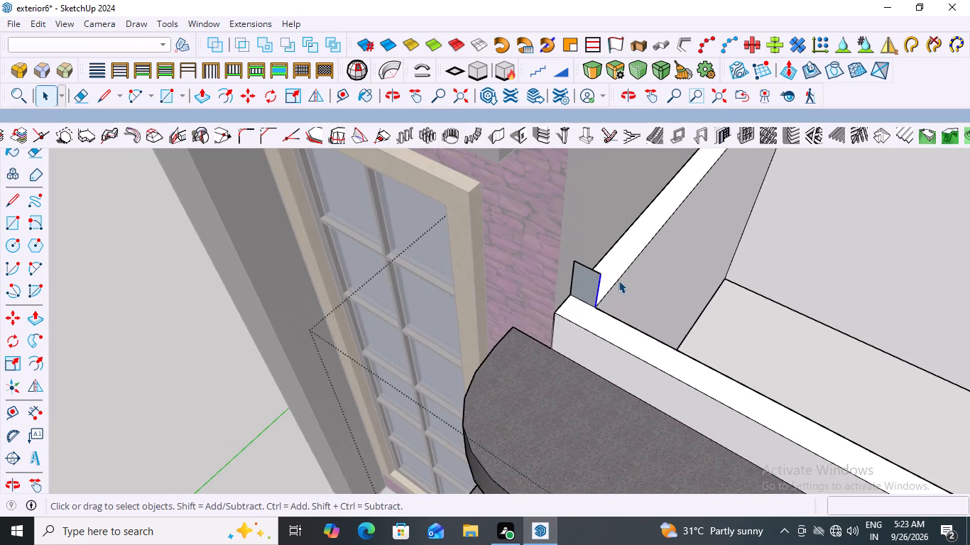
shift+click(579, 284)
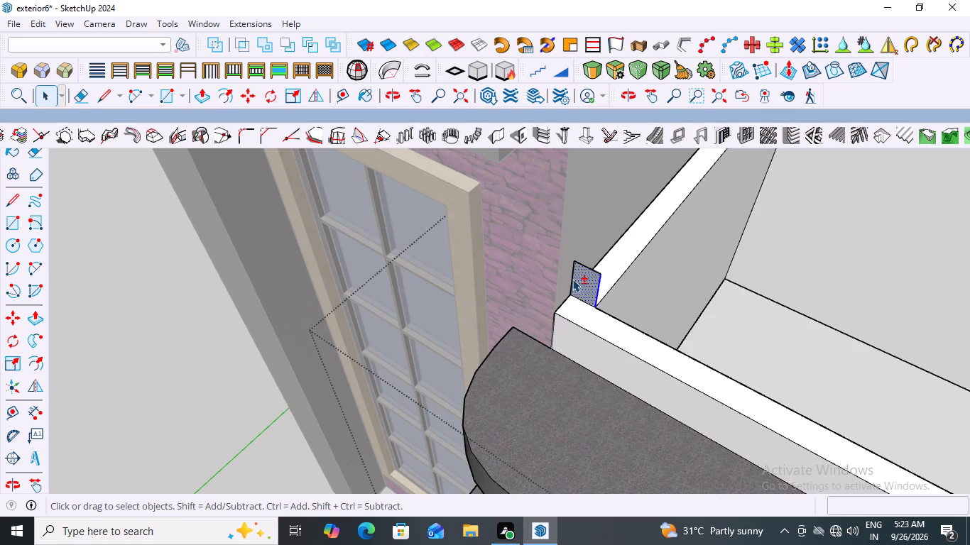
shift+click(570, 283)
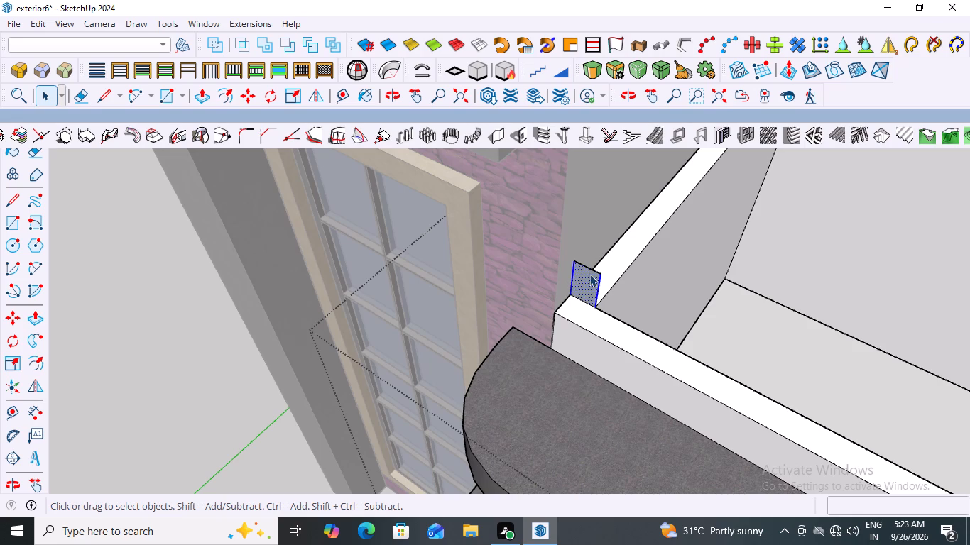
shift+click(593, 271)
key(Delete)
scroll(641, 303, down, 14)
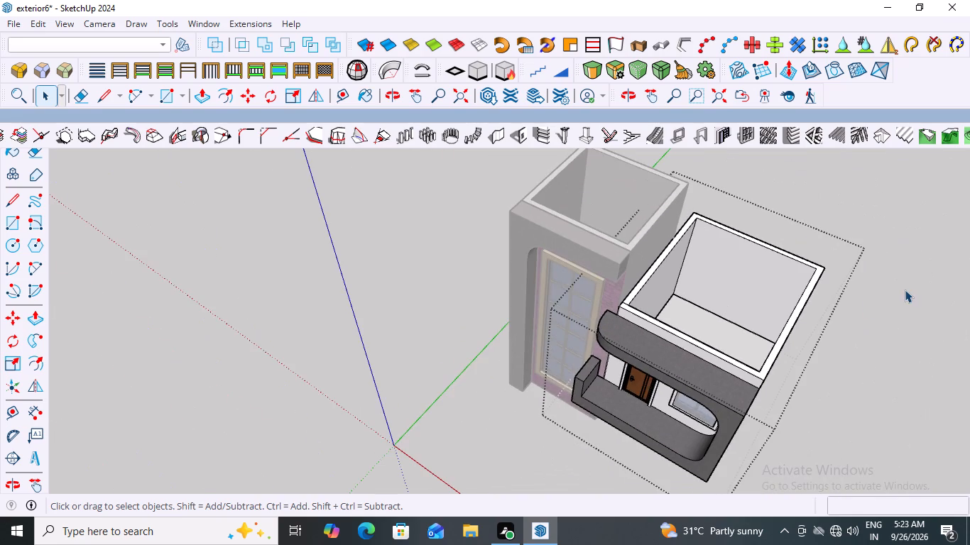
click(910, 291)
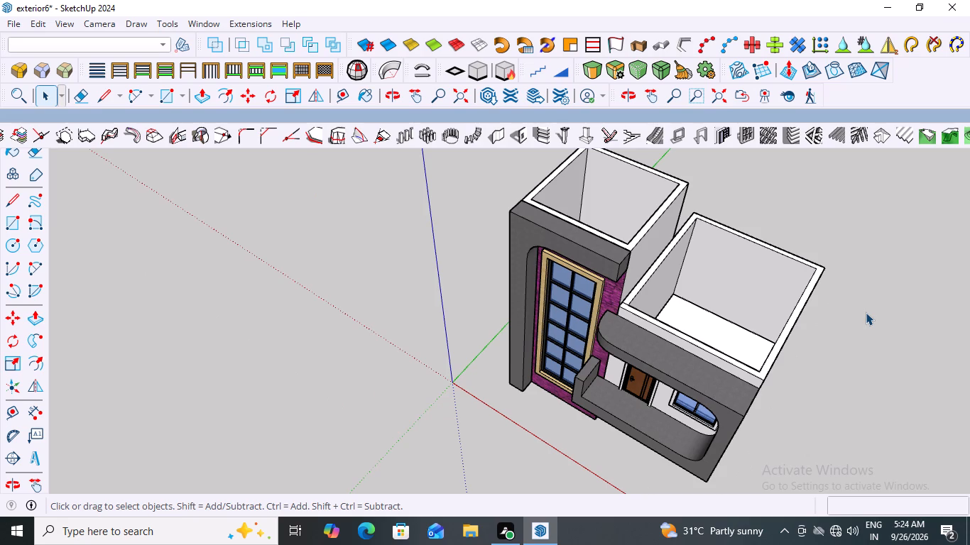
Examine the open-topped blocks, the side walls and the cleaned parapet from above, from the side and from behind.
scroll(866, 312, down, 11)
middle_drag(833, 365, 609, 322)
scroll(604, 325, down, 5)
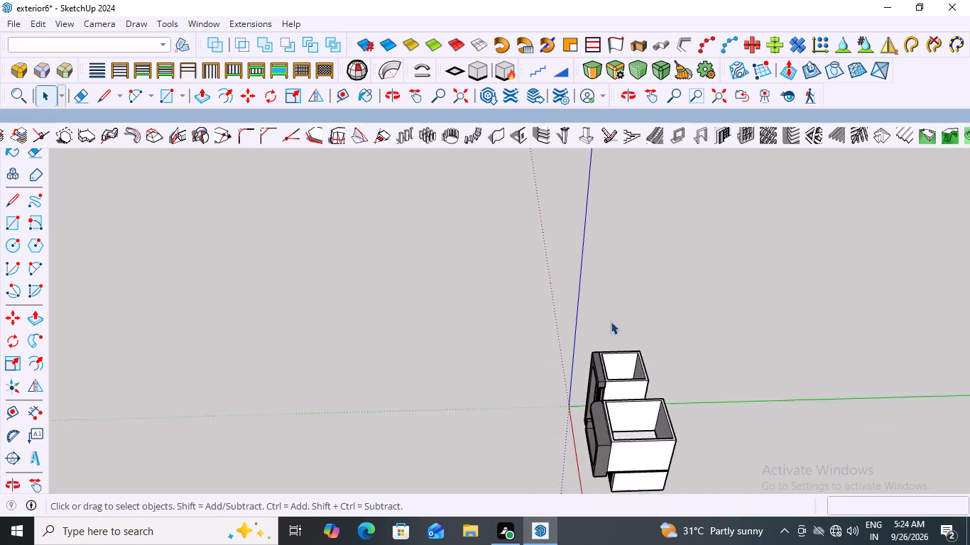
scroll(611, 321, down, 2)
middle_drag(638, 448, 688, 477)
scroll(660, 387, up, 9)
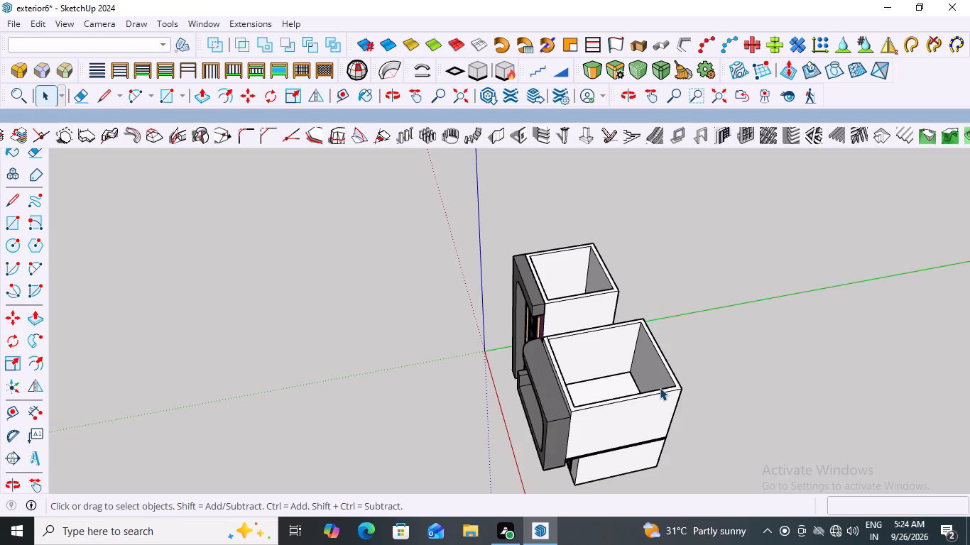
scroll(660, 387, down, 4)
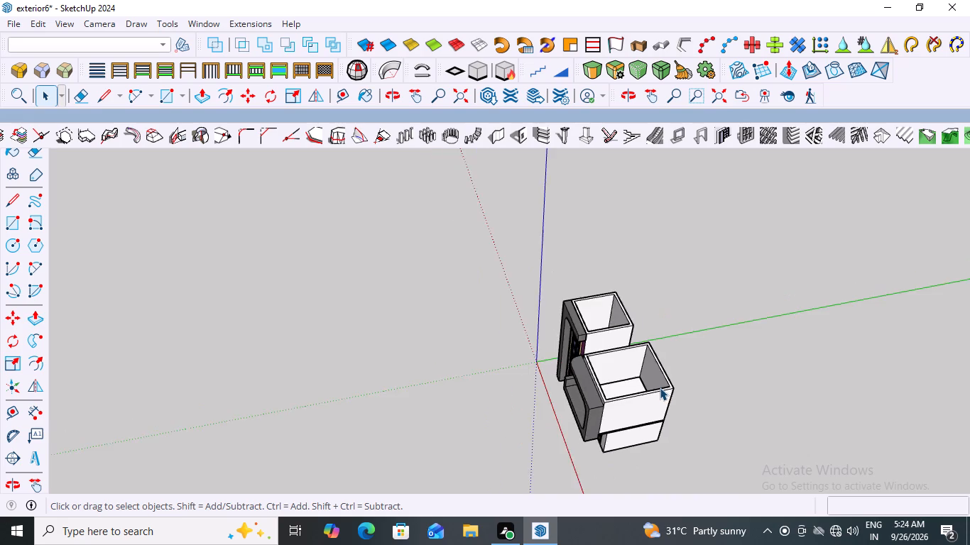
scroll(660, 387, down, 3)
scroll(743, 440, up, 7)
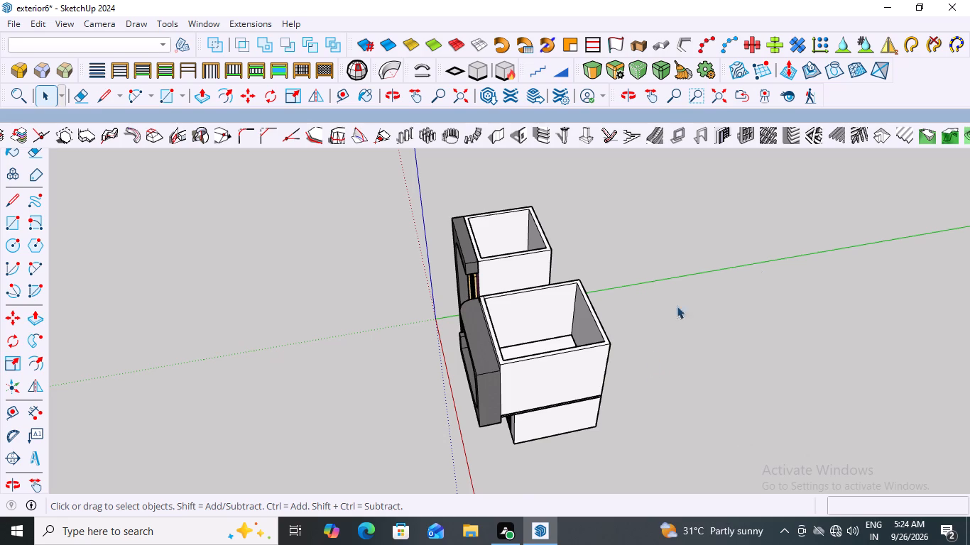
scroll(742, 275, down, 2)
middle_drag(704, 290, 648, 312)
scroll(704, 290, down, 1)
scroll(599, 341, up, 3)
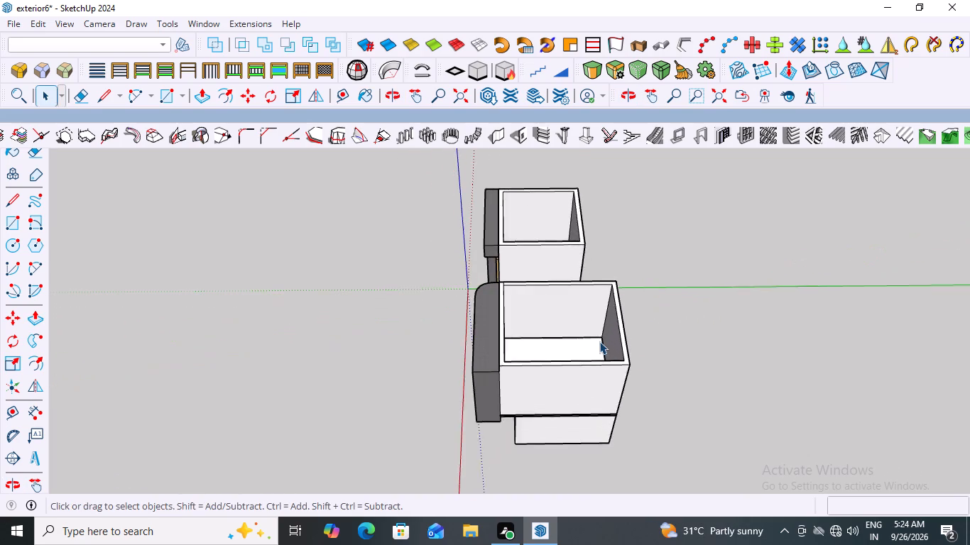
scroll(599, 341, up, 3)
scroll(696, 349, up, 1)
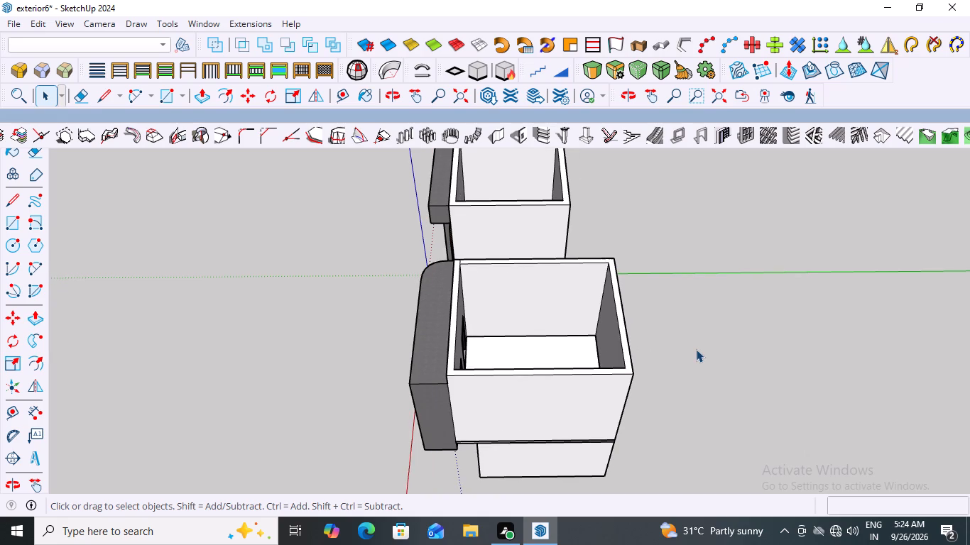
middle_drag(675, 318, 468, 268)
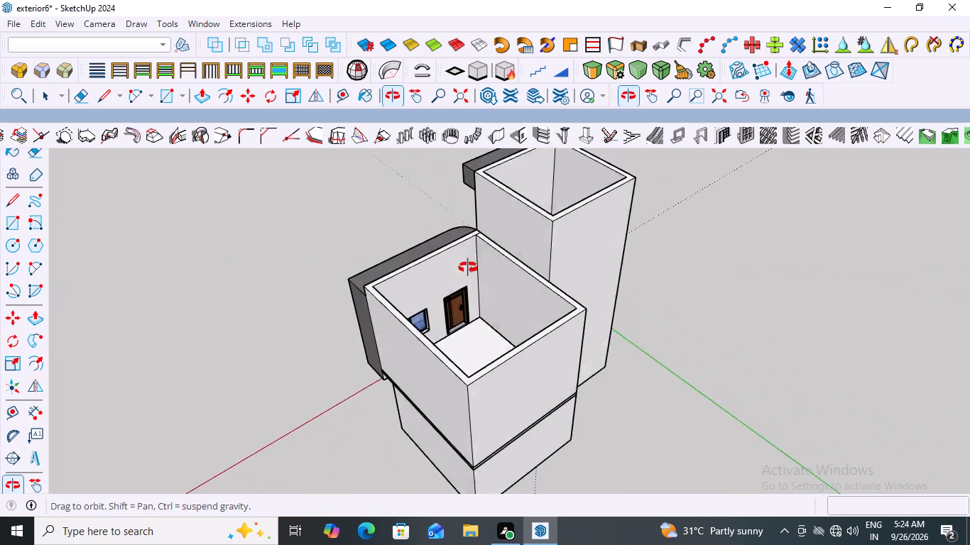
middle_drag(468, 268, 726, 323)
scroll(725, 324, down, 8)
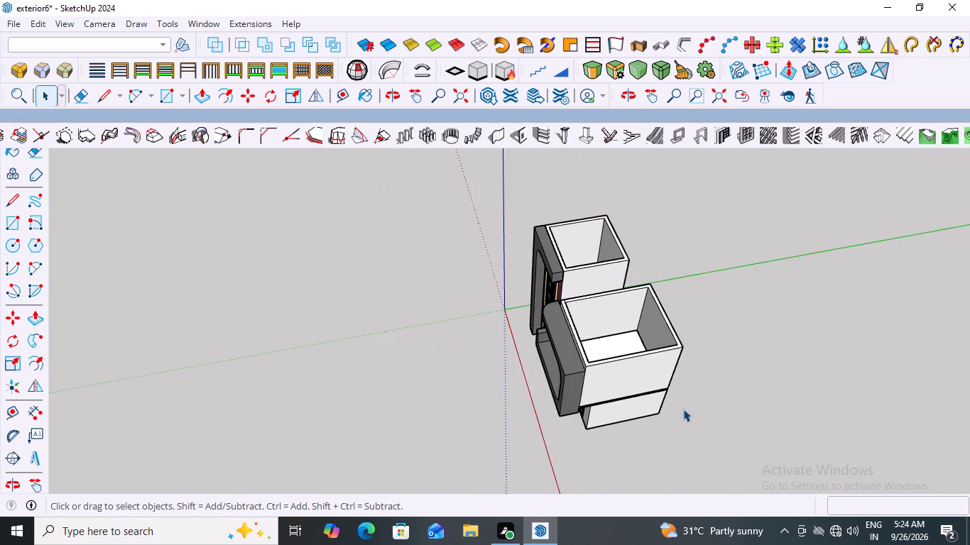
scroll(683, 409, up, 8)
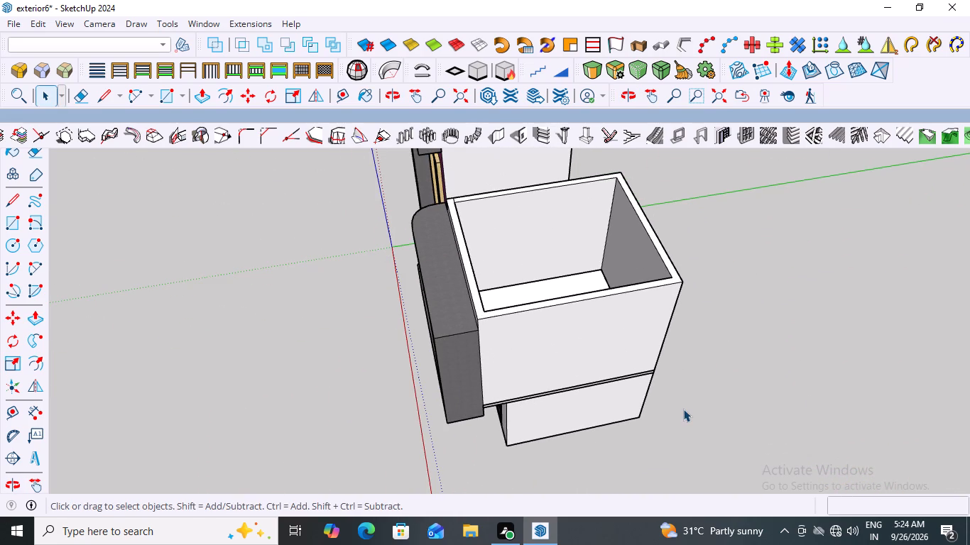
scroll(683, 409, down, 10)
scroll(706, 406, up, 7)
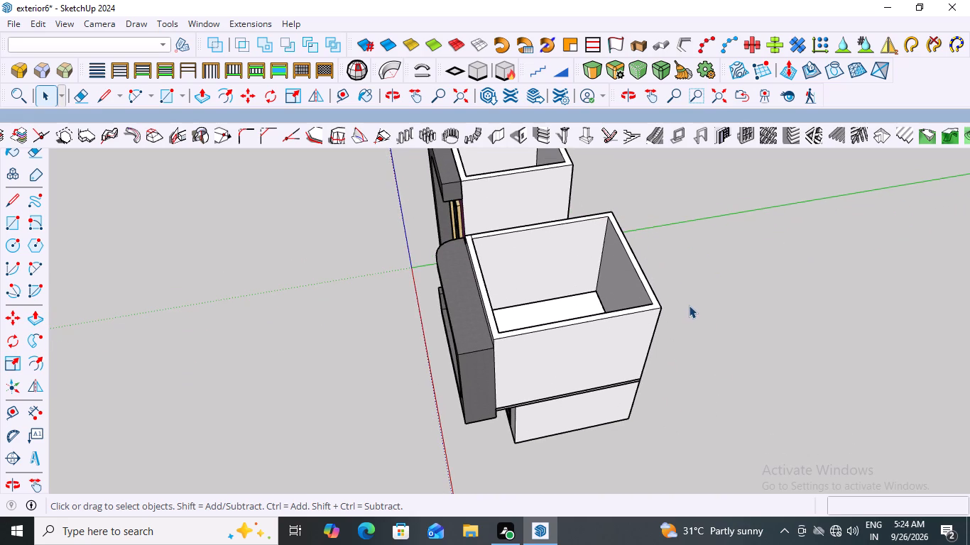
scroll(581, 354, down, 8)
middle_drag(690, 337, 559, 337)
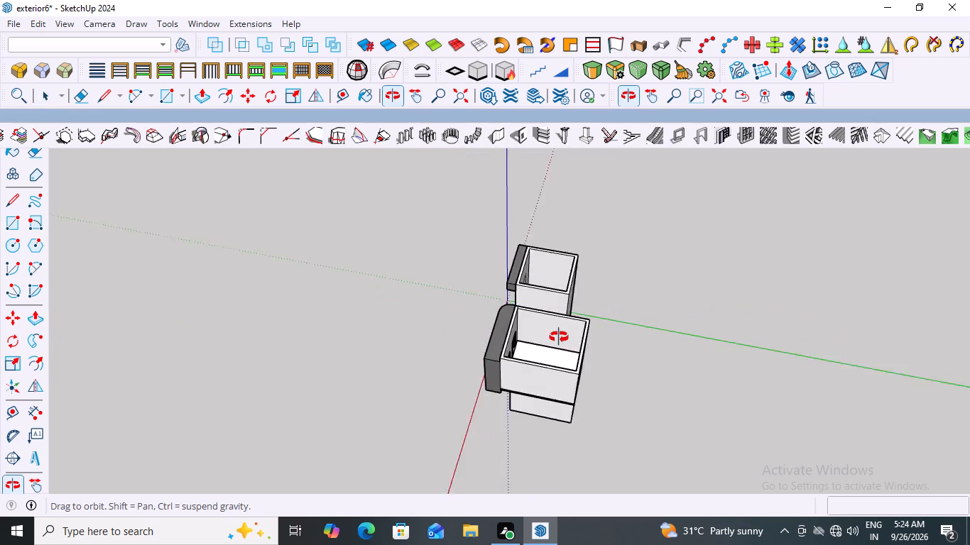
middle_drag(559, 337, 567, 297)
scroll(583, 435, up, 4)
scroll(552, 325, up, 3)
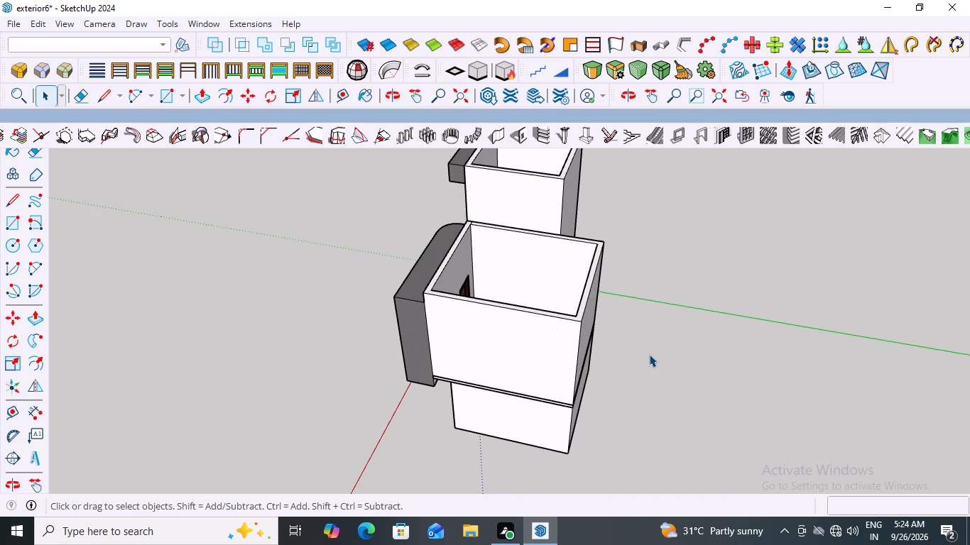
scroll(649, 354, up, 2)
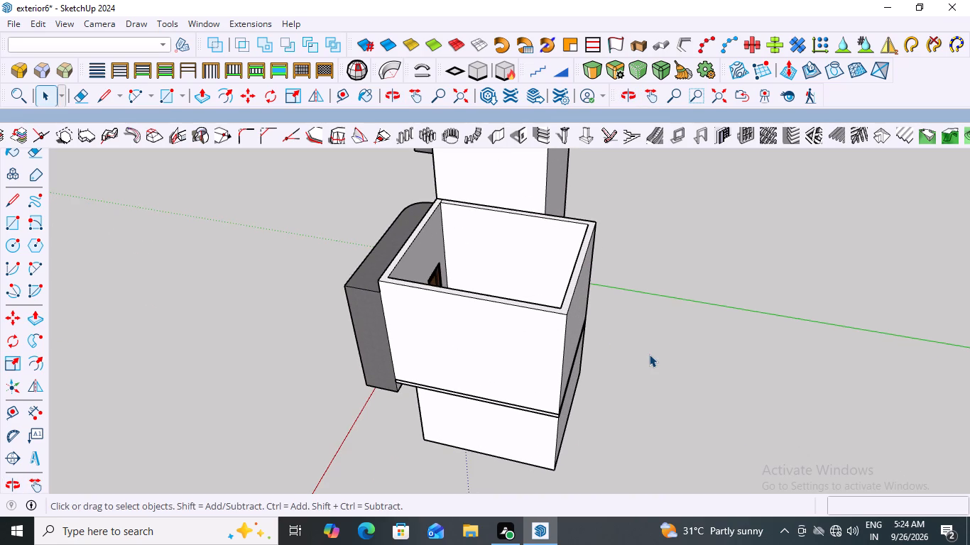
scroll(649, 354, down, 5)
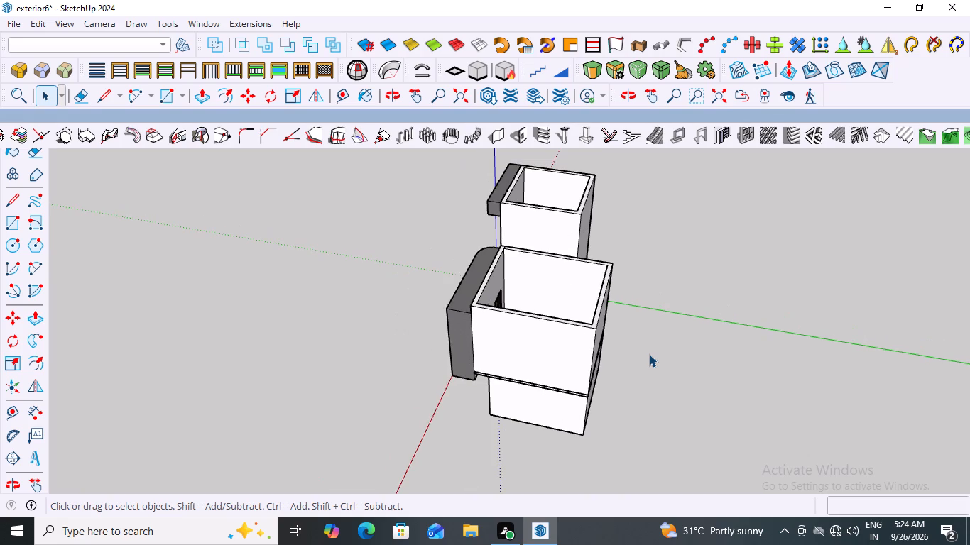
scroll(571, 319, up, 6)
scroll(571, 319, down, 4)
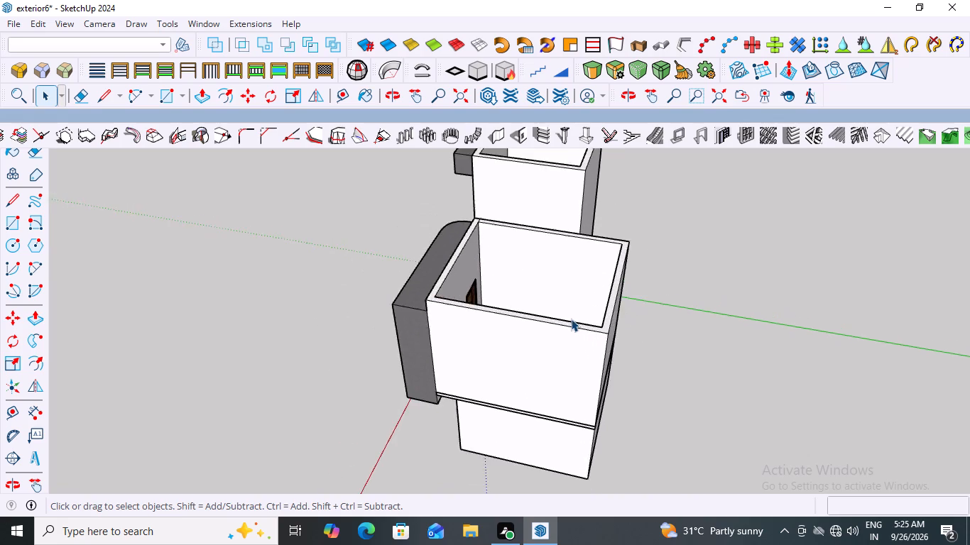
scroll(571, 319, down, 2)
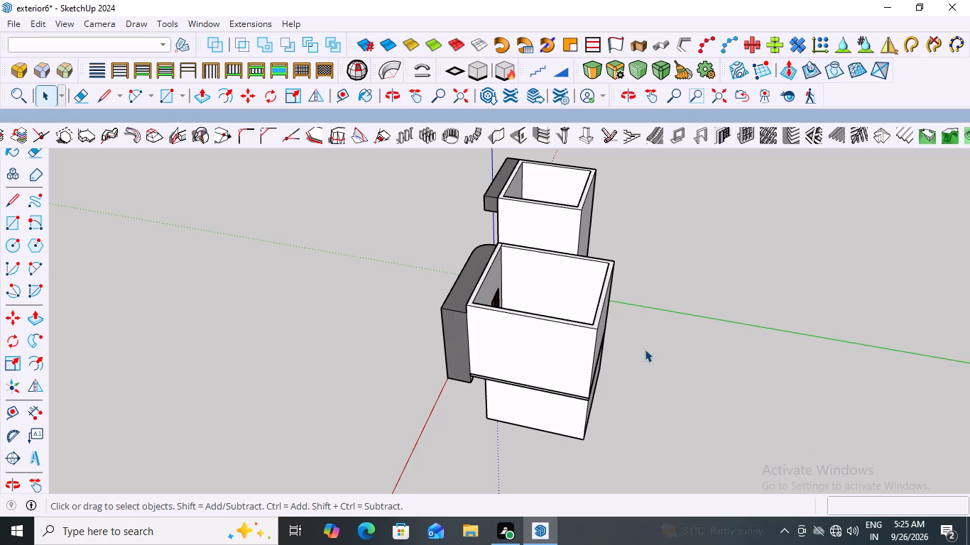
scroll(602, 337, down, 6)
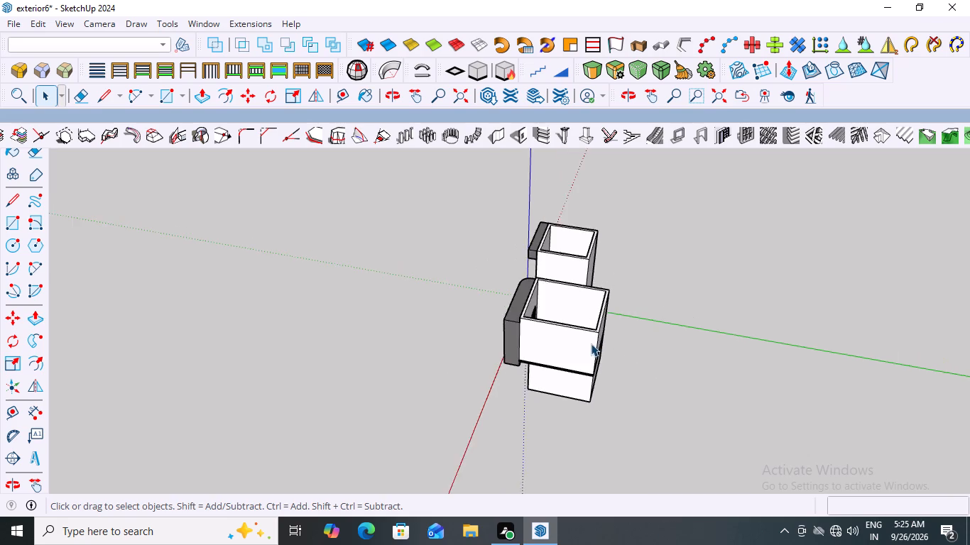
scroll(591, 343, down, 2)
Examine the whole house from the front corner and in a level front view.
middle_drag(566, 369, 781, 365)
scroll(501, 298, up, 3)
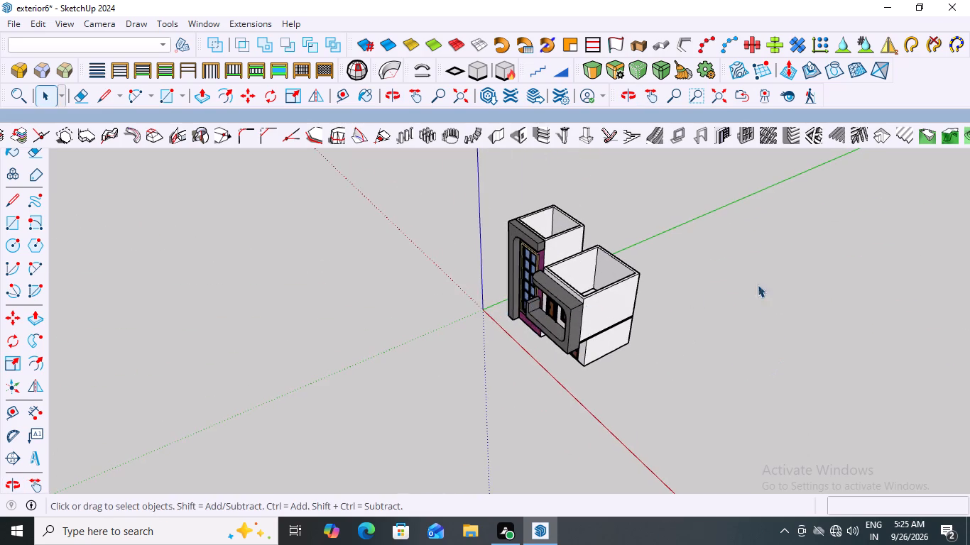
scroll(563, 303, down, 2)
scroll(474, 330, down, 3)
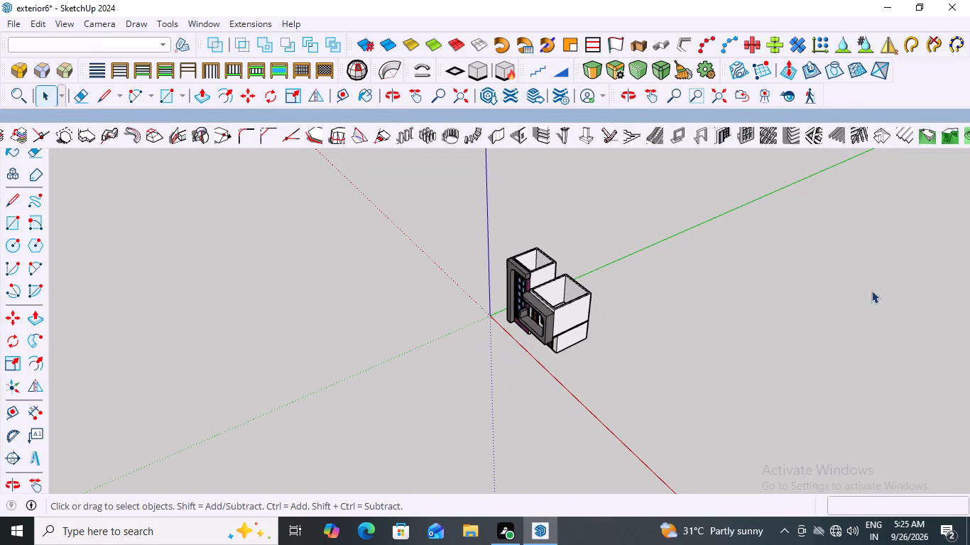
scroll(660, 21, down, 3)
scroll(554, 275, down, 3)
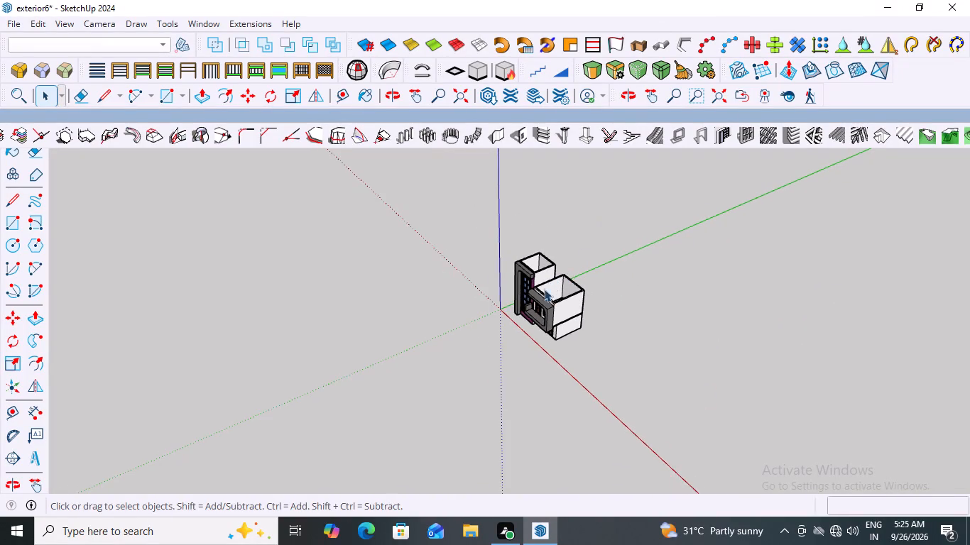
scroll(778, 258, down, 1)
scroll(388, 335, down, 1)
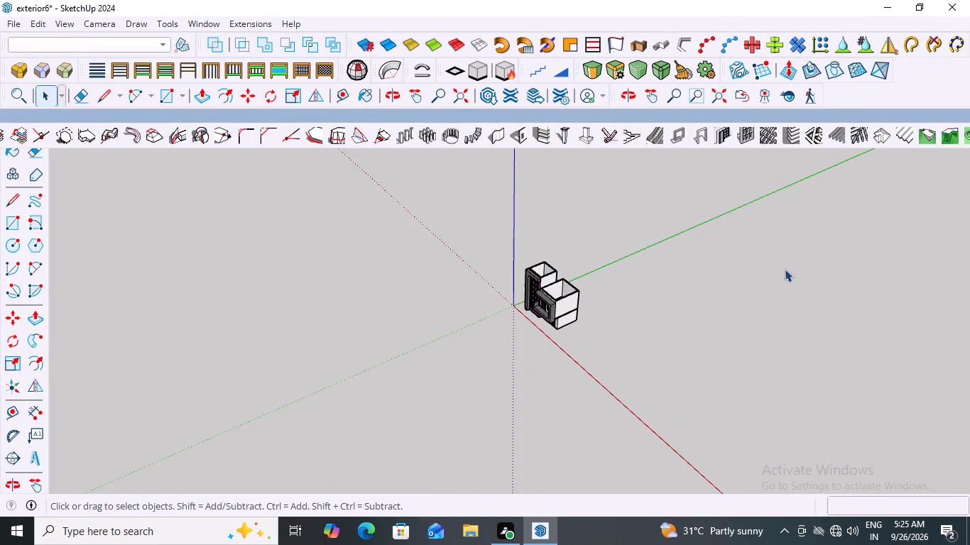
scroll(827, 248, down, 1)
scroll(409, 311, up, 8)
scroll(649, 274, up, 9)
scroll(627, 290, down, 2)
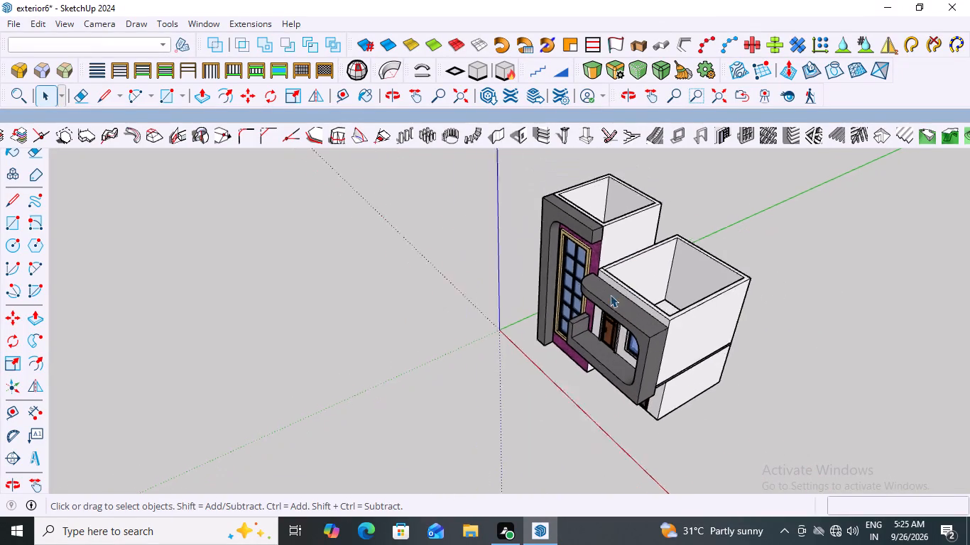
scroll(610, 294, down, 8)
middle_drag(667, 321, 908, 241)
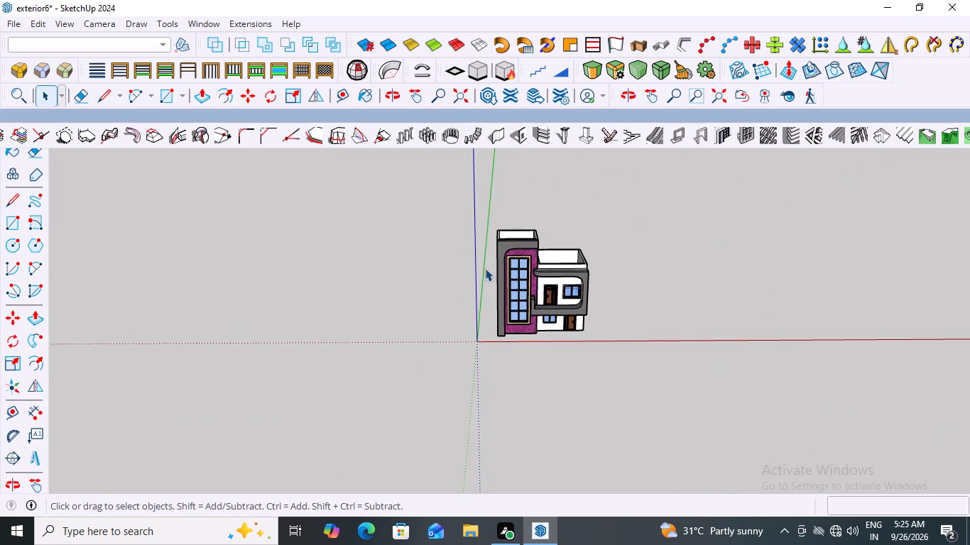
scroll(489, 254, up, 3)
middle_drag(609, 256, 605, 175)
scroll(578, 217, up, 2)
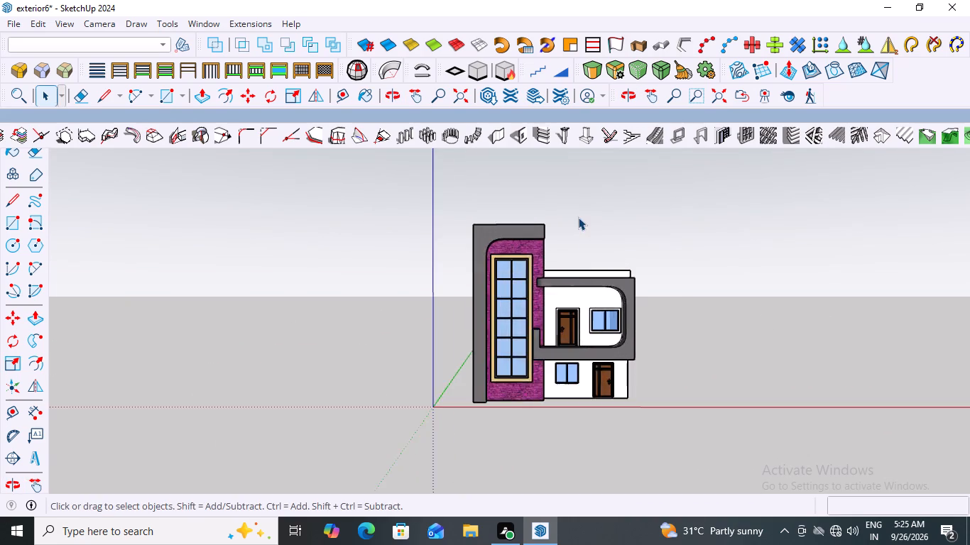
scroll(578, 217, up, 6)
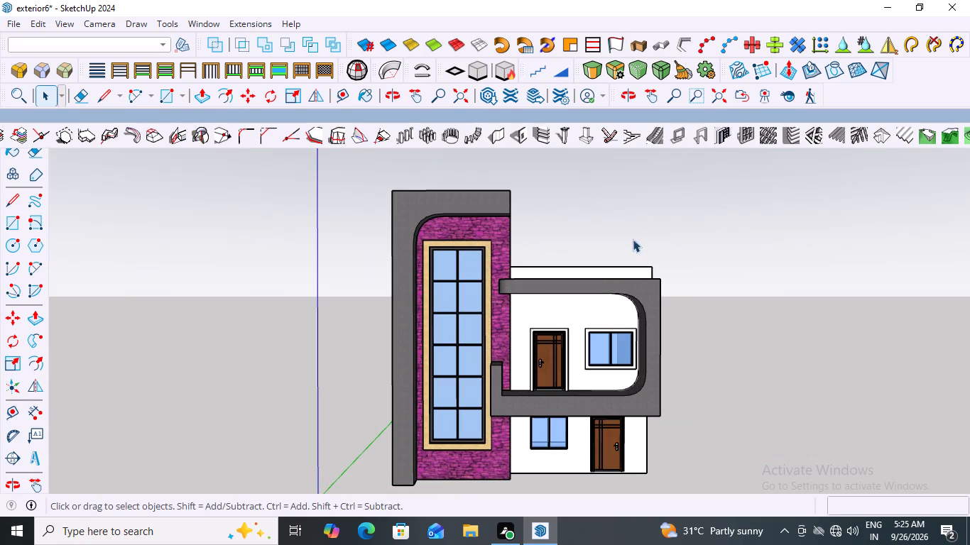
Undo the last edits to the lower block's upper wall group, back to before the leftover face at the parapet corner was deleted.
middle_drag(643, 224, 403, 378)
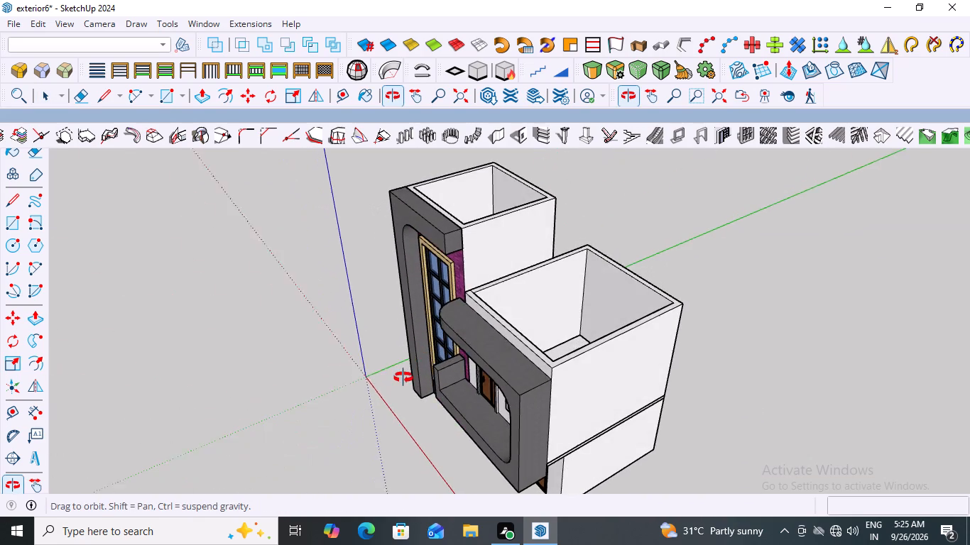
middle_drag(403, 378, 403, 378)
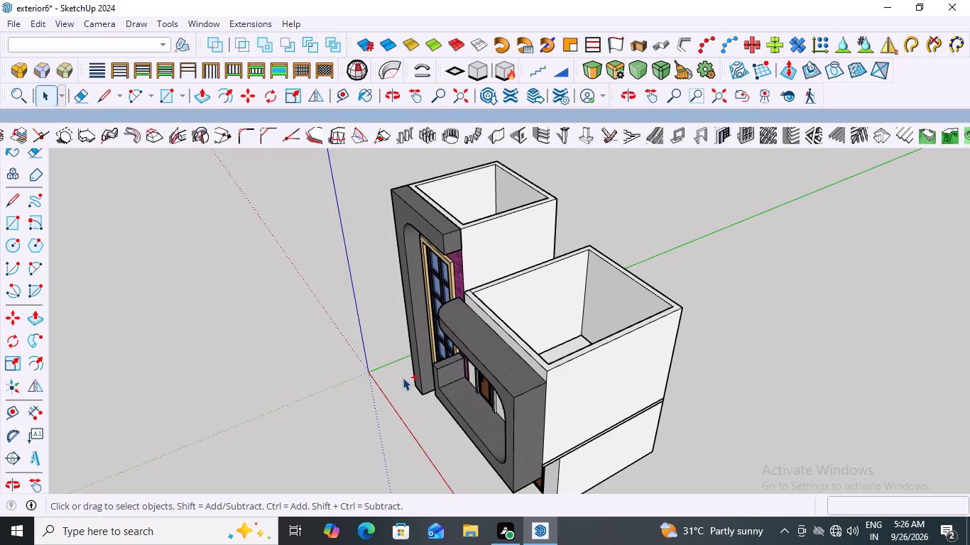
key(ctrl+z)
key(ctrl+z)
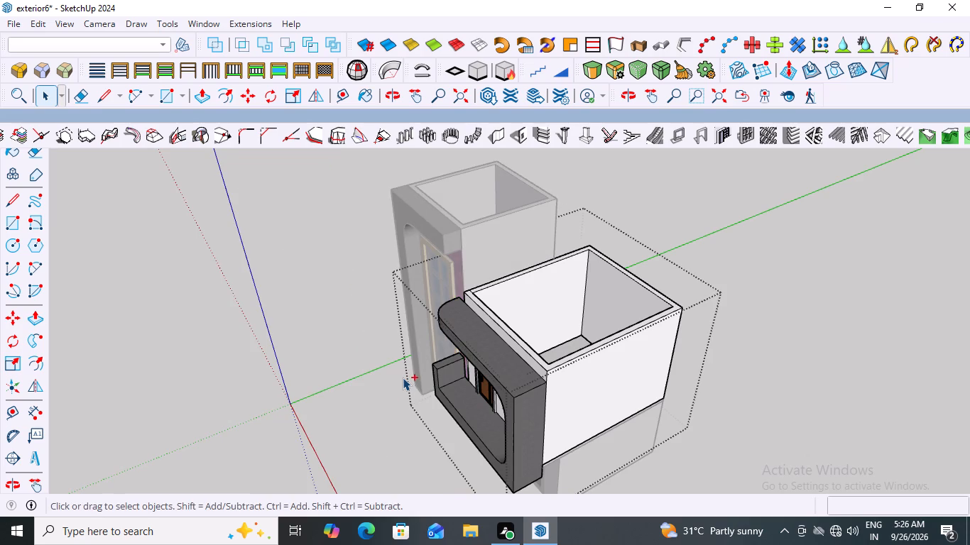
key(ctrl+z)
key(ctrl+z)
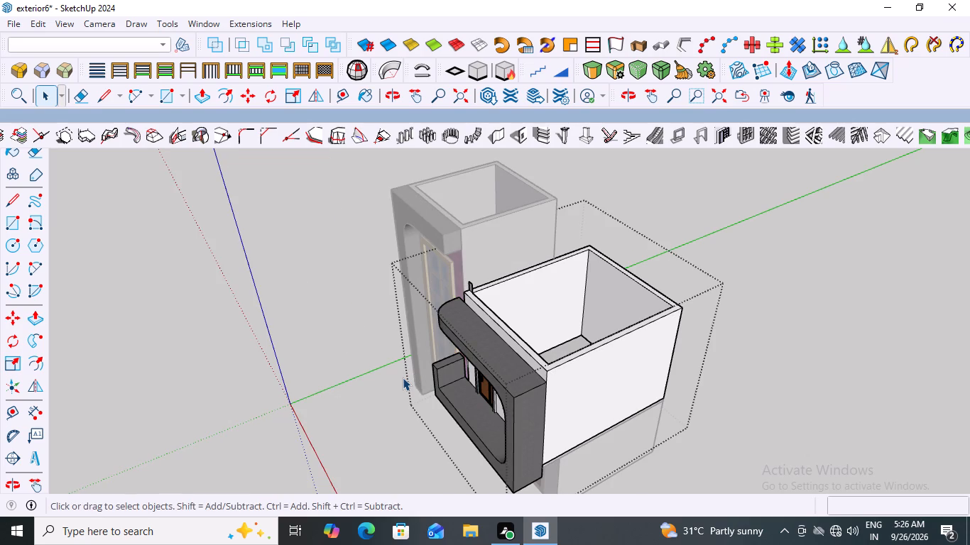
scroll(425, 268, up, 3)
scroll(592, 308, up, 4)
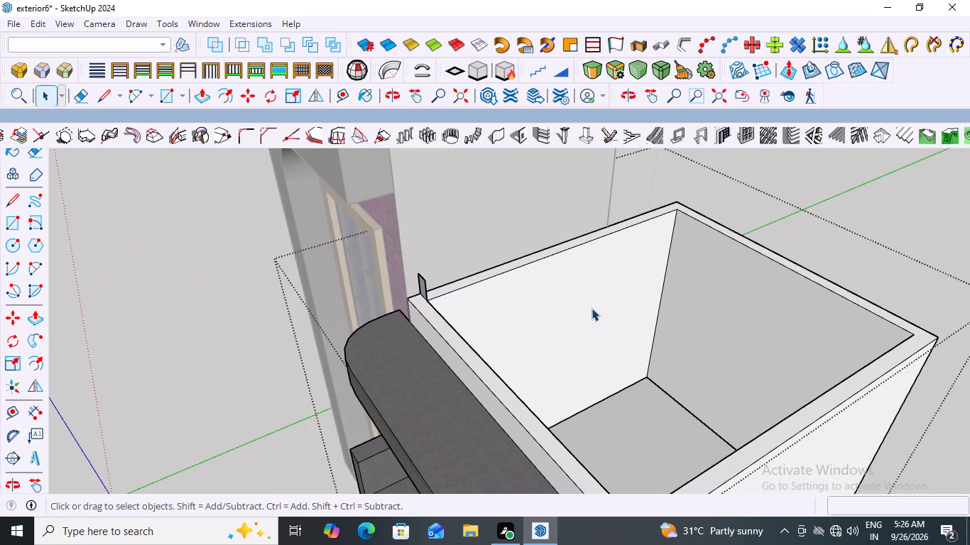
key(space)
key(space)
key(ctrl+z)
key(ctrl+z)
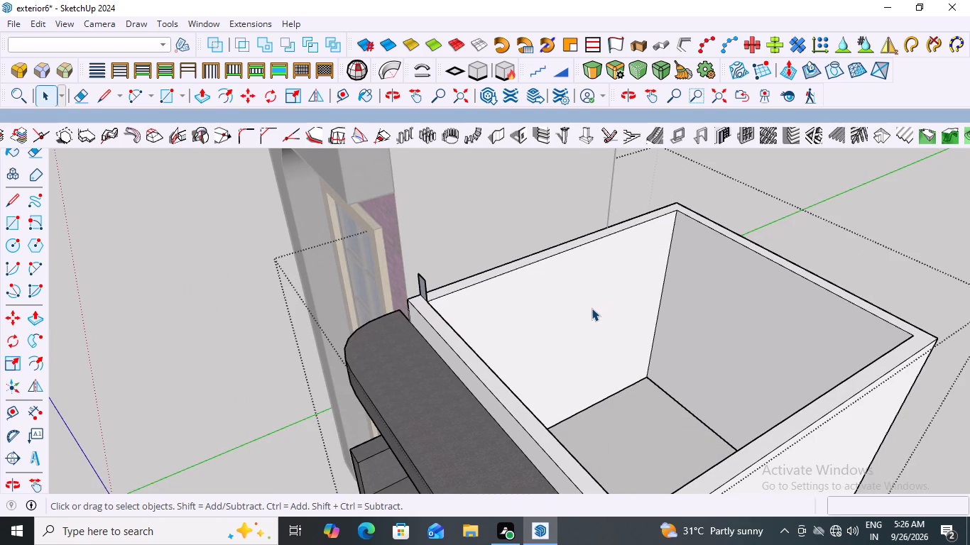
Delete the small leftover face and its edges standing above the lower block's parapet corner beside the tall block.
scroll(570, 301, down, 8)
scroll(432, 339, up, 4)
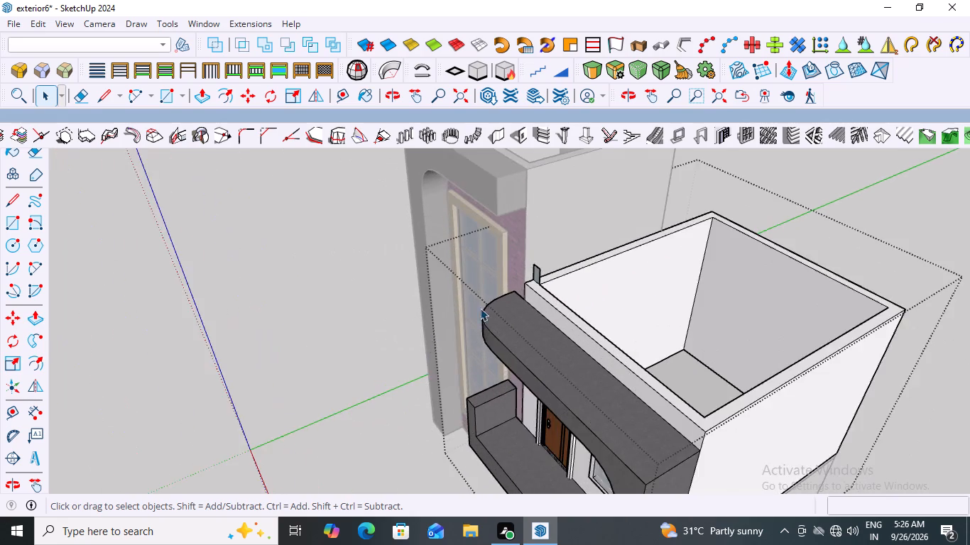
scroll(480, 308, up, 4)
click(559, 258)
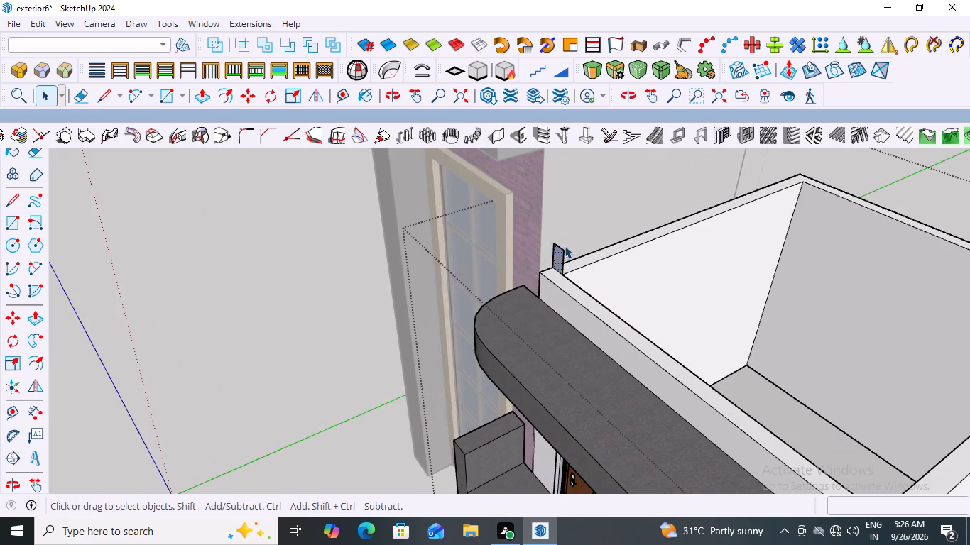
click(555, 262)
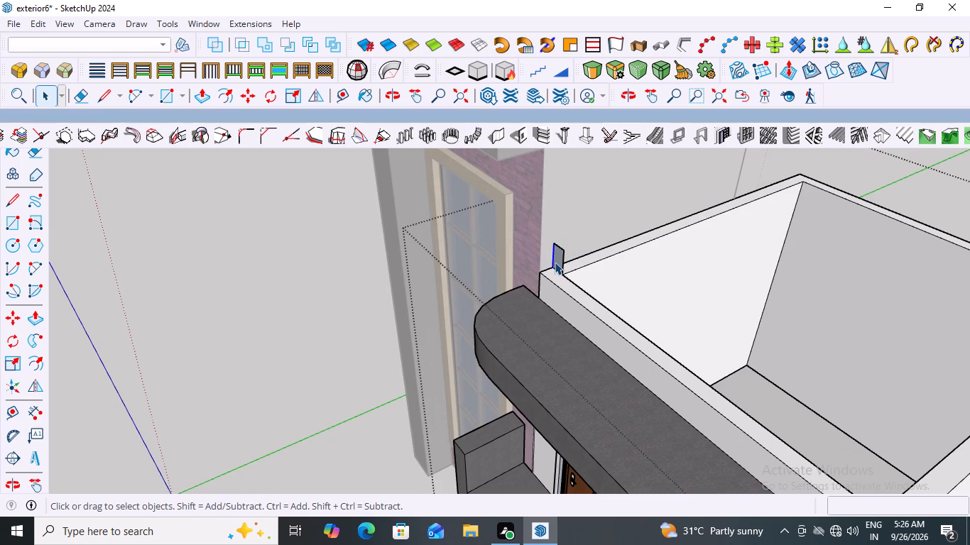
shift+click(562, 258)
shift+scroll(555, 265, up, 4)
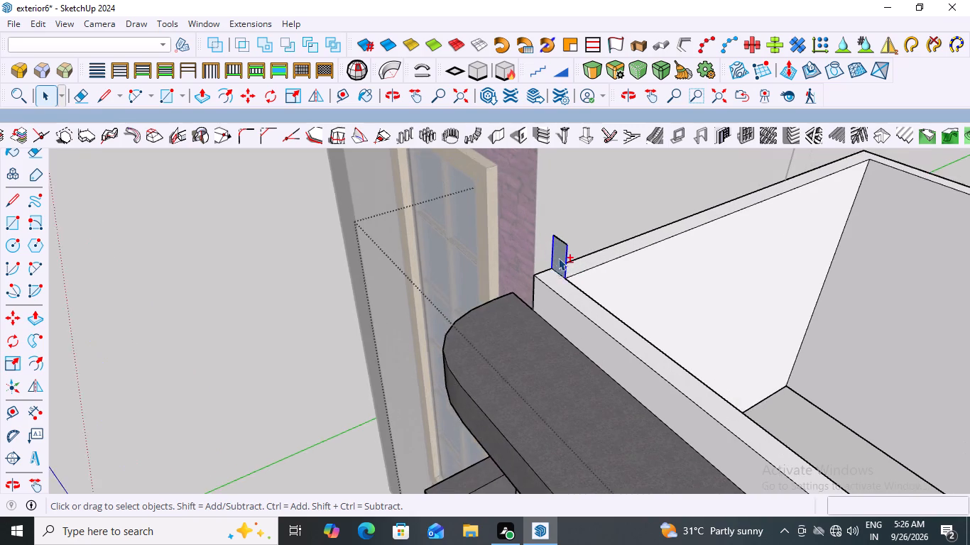
shift+scroll(558, 258, up, 3)
shift+click(557, 253)
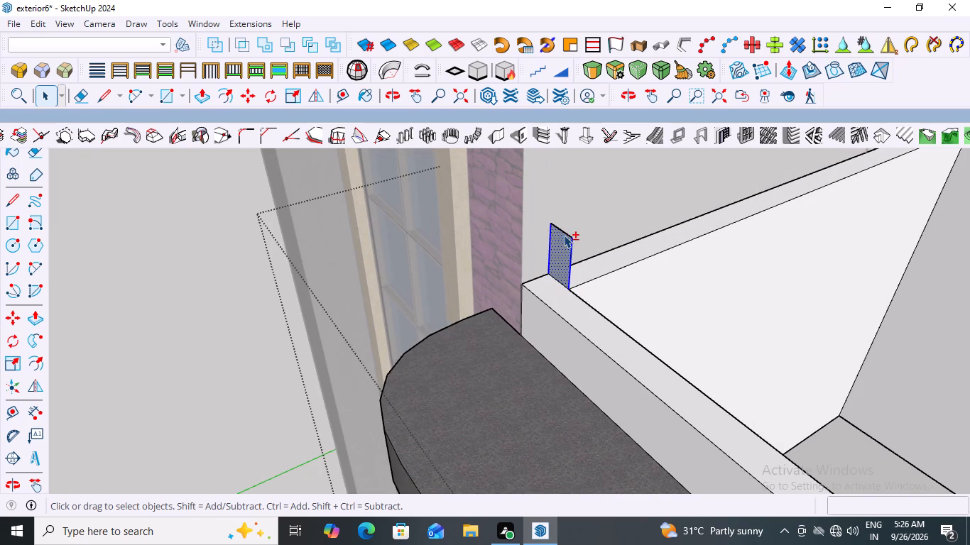
shift+click(565, 232)
key(Delete)
Delete the stray edge crossing the parapet's top face at the corner beside the tall block, and close the group.
scroll(539, 217, down, 12)
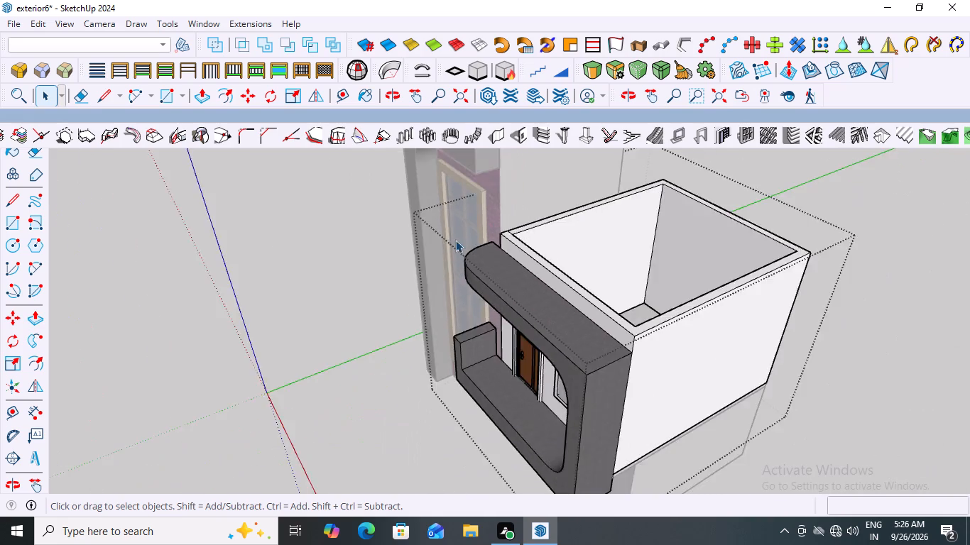
scroll(455, 240, down, 6)
scroll(575, 306, up, 7)
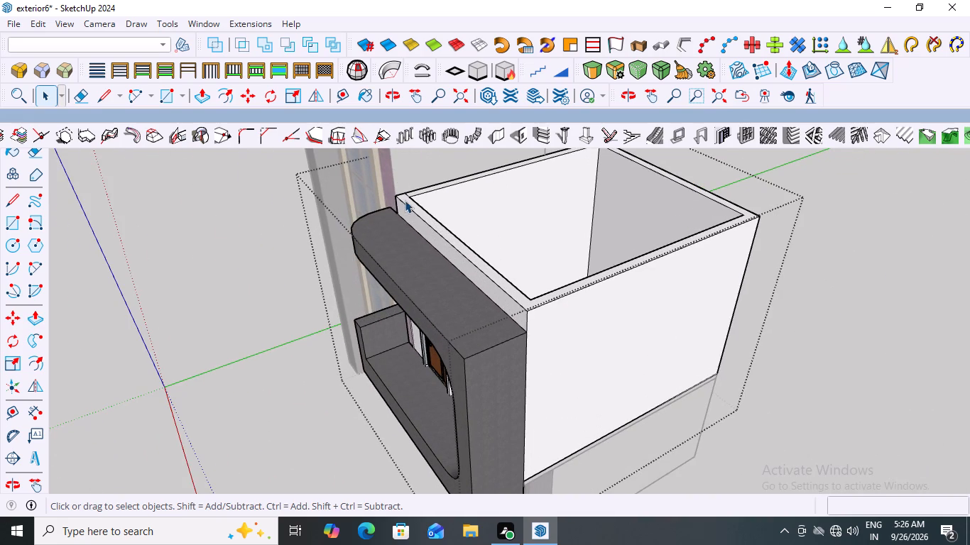
scroll(447, 194, up, 3)
middle_drag(459, 196, 586, 326)
scroll(597, 319, up, 1)
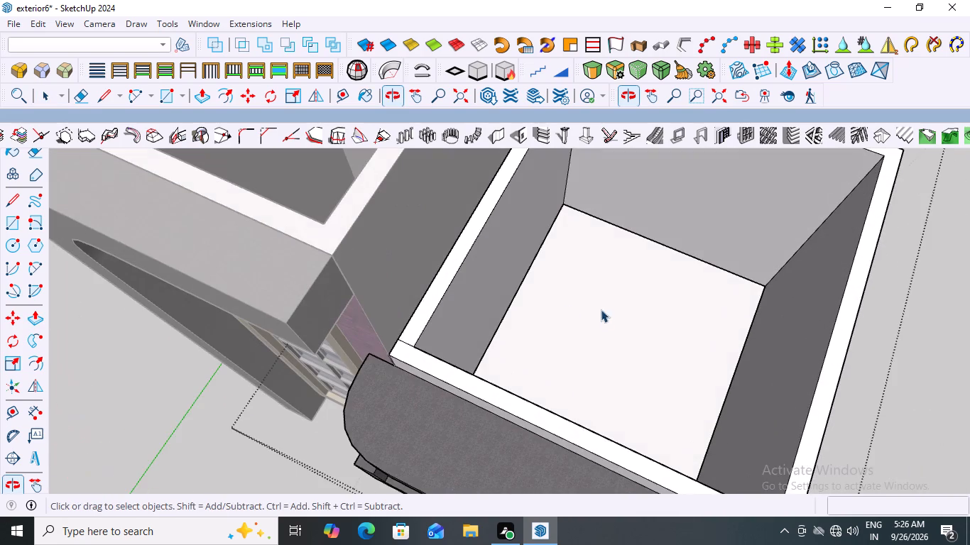
scroll(344, 353, up, 4)
scroll(420, 346, up, 3)
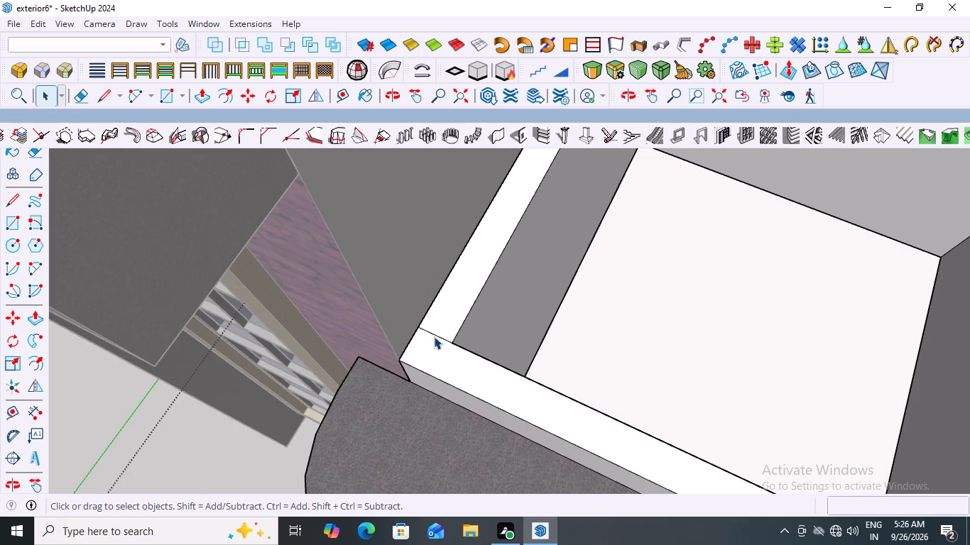
click(438, 334)
key(Delete)
scroll(421, 275, down, 20)
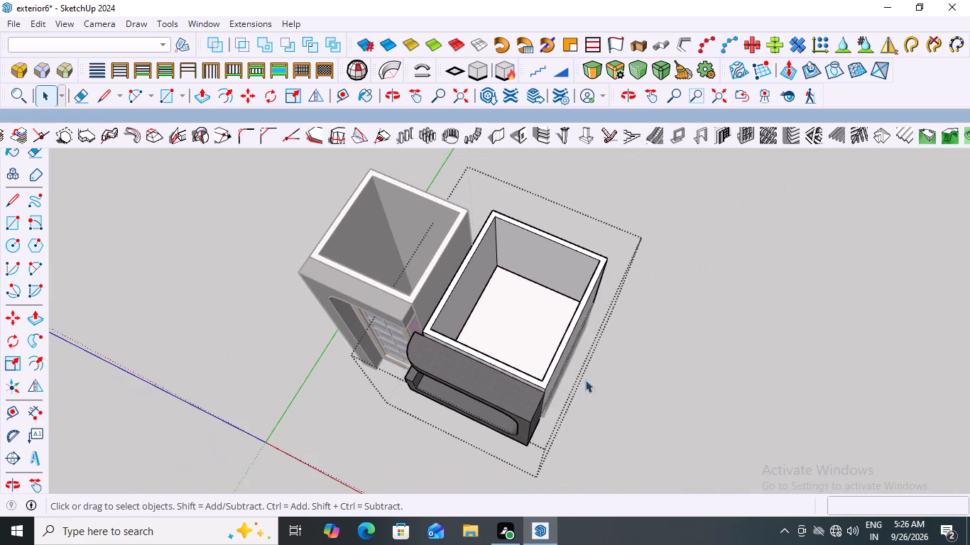
scroll(437, 253, down, 3)
middle_drag(552, 347, 437, 252)
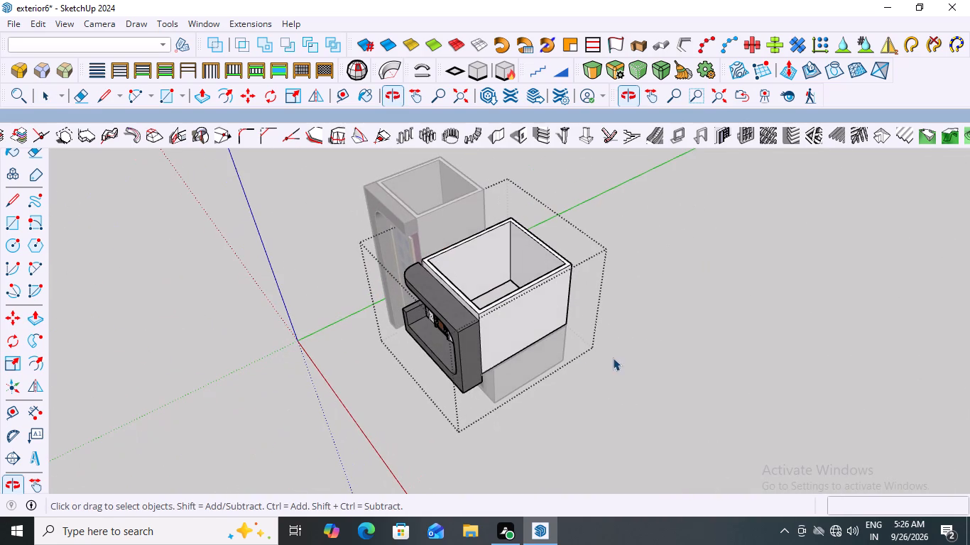
key(space)
click(641, 323)
Examine the whole house in a level front view and the open-topped blocks from the side and above.
middle_drag(464, 277, 667, 196)
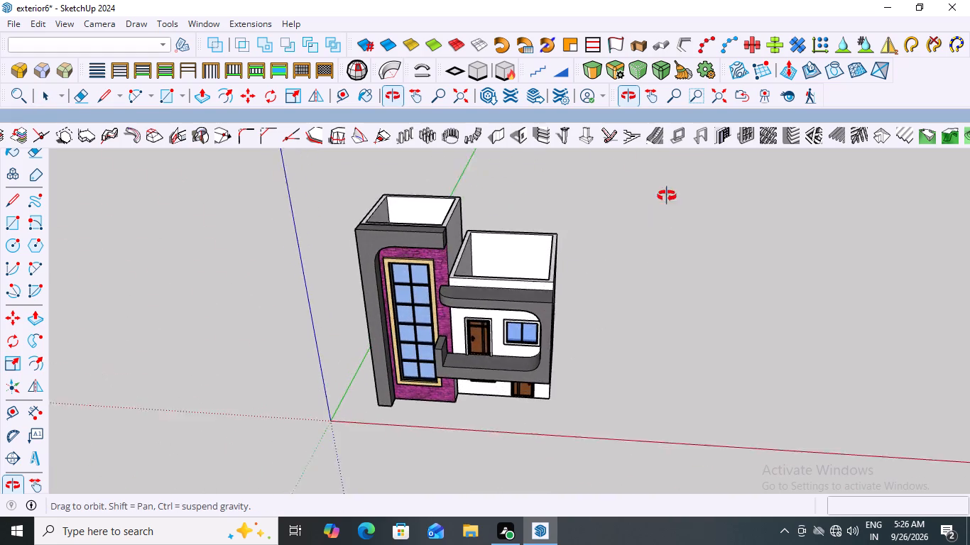
middle_drag(667, 196, 672, 177)
scroll(490, 300, down, 5)
middle_drag(527, 298, 556, 191)
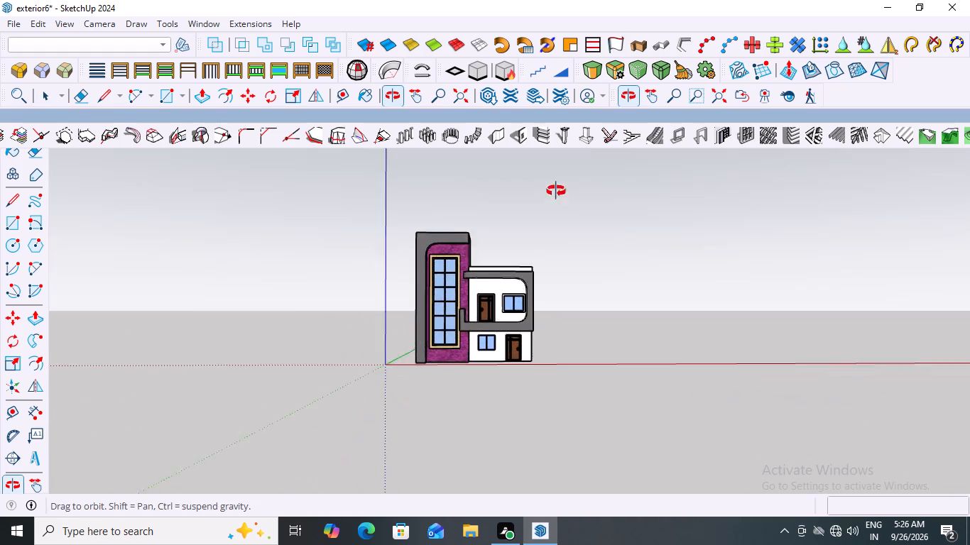
middle_drag(556, 191, 557, 189)
scroll(422, 233, up, 14)
scroll(488, 272, down, 4)
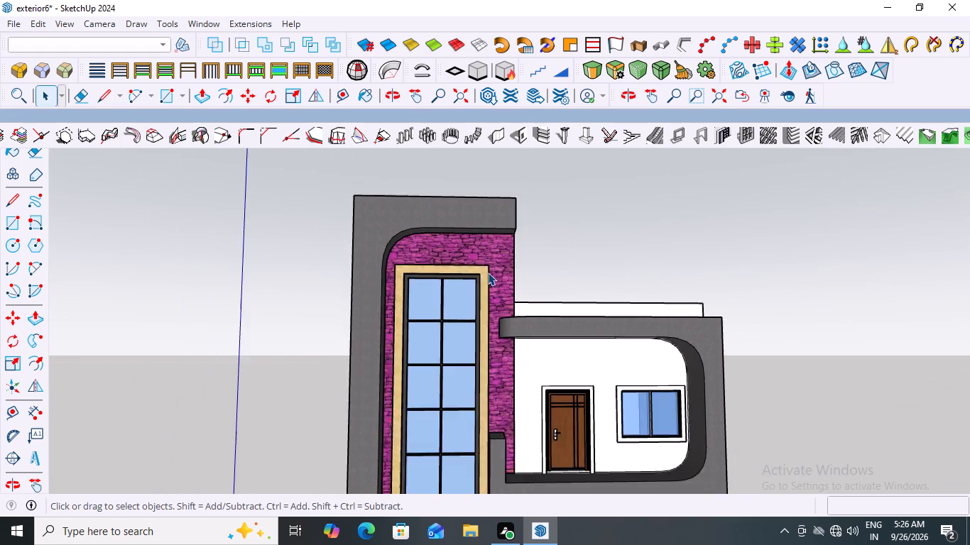
scroll(488, 272, down, 11)
middle_drag(553, 253, 300, 451)
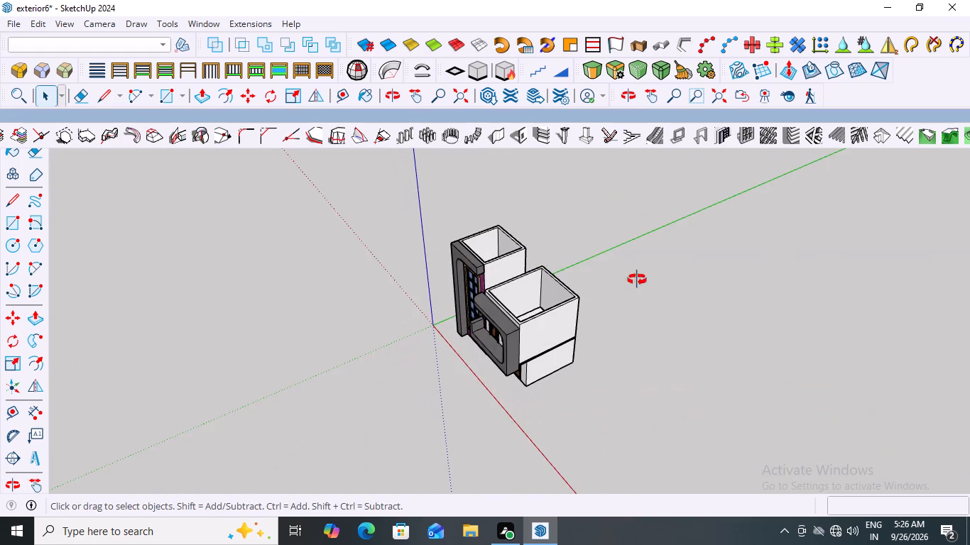
middle_drag(637, 280, 584, 373)
scroll(456, 315, up, 2)
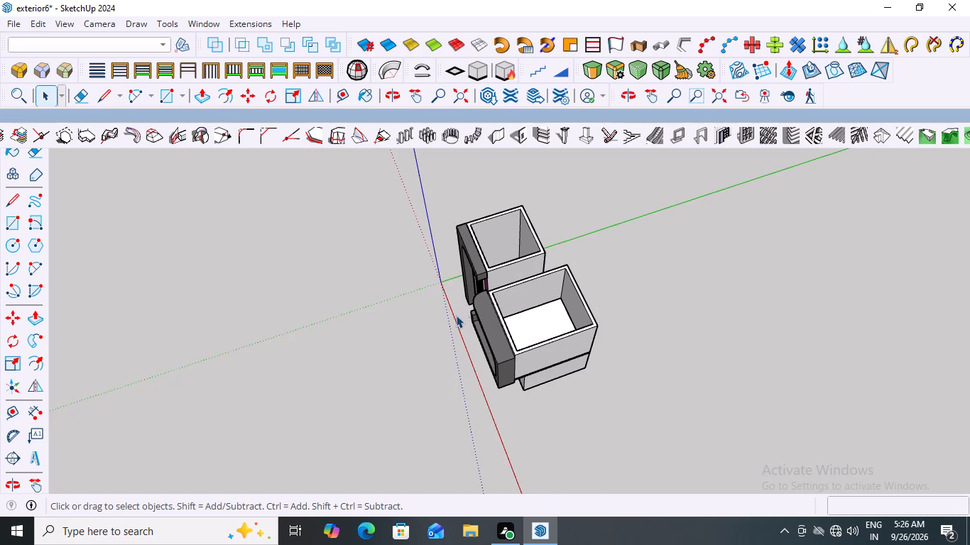
scroll(638, 302, down, 3)
scroll(704, 299, down, 5)
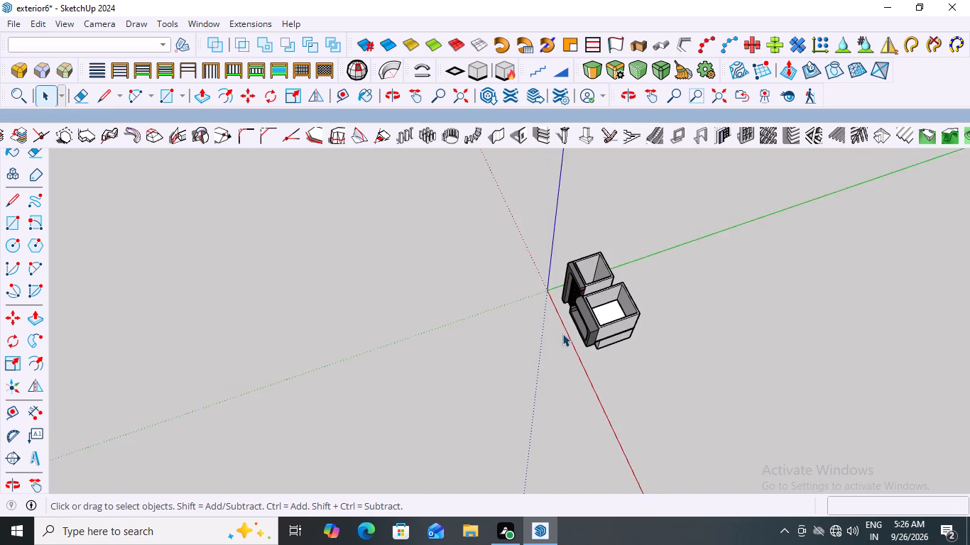
Push/Pull the top face of the lower block's parapet upward by about 6 1/2" and close the group.
middle_drag(562, 334, 714, 285)
scroll(524, 258, up, 14)
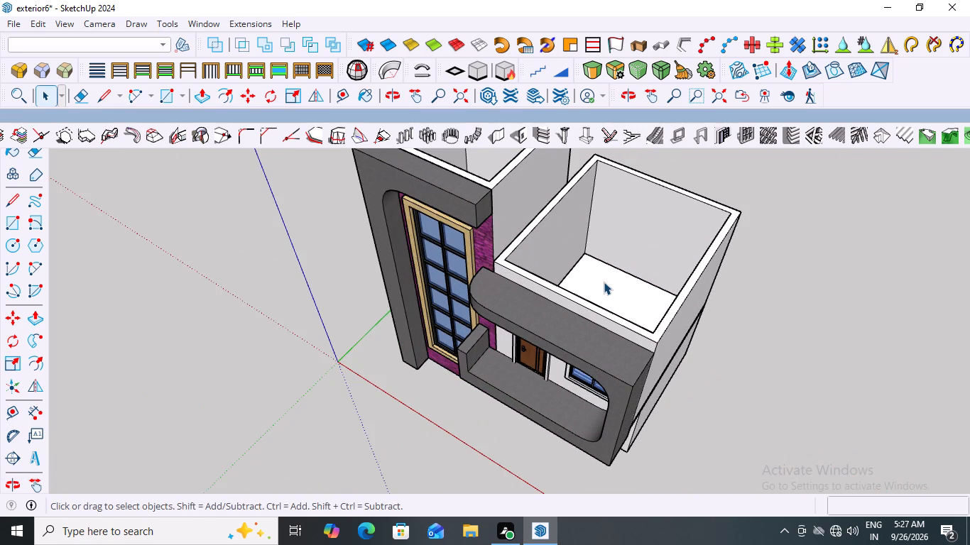
scroll(590, 320, up, 1)
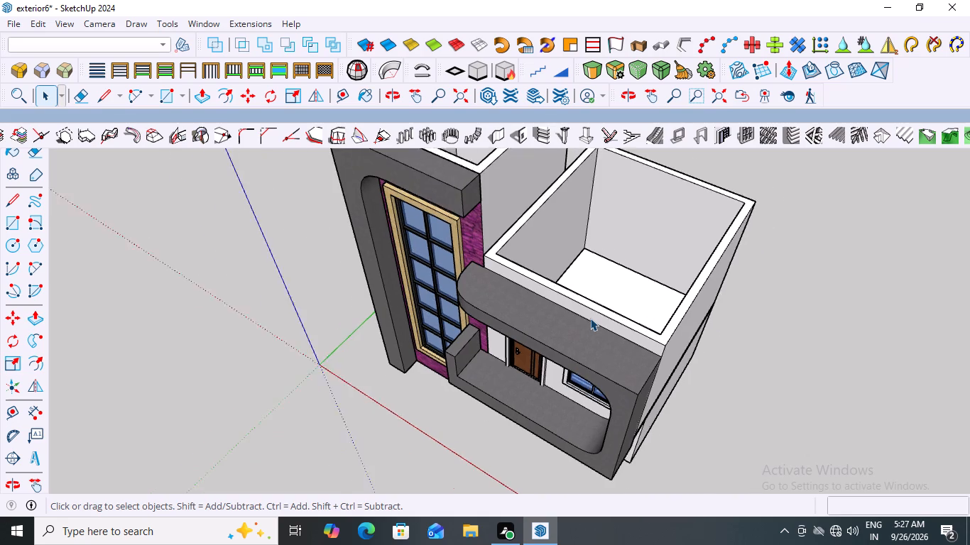
scroll(590, 318, up, 5)
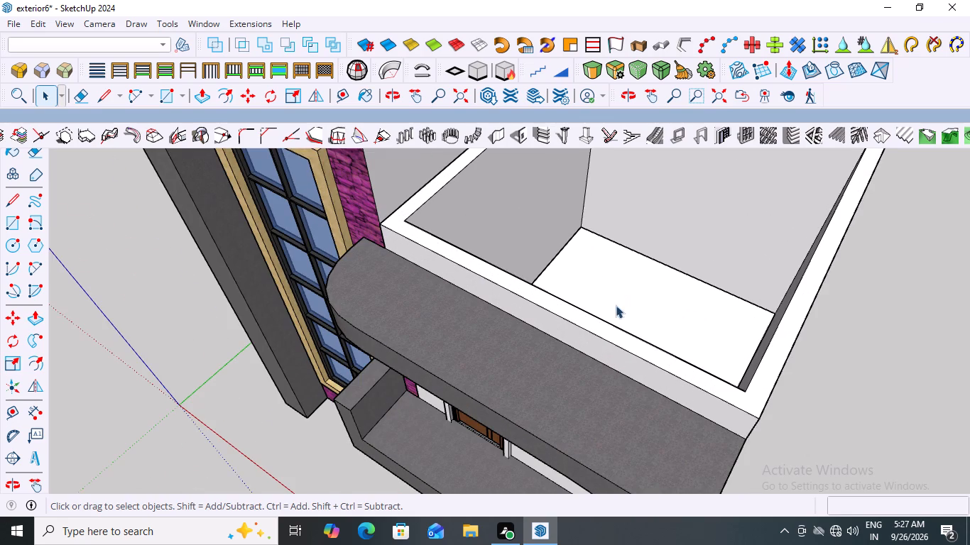
triple_click(599, 327)
double_click(599, 327)
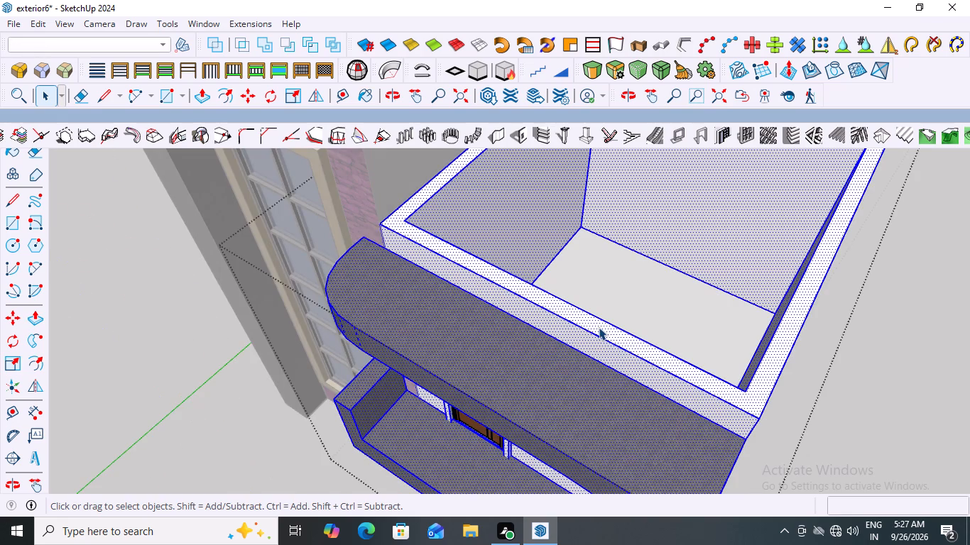
double_click(599, 327)
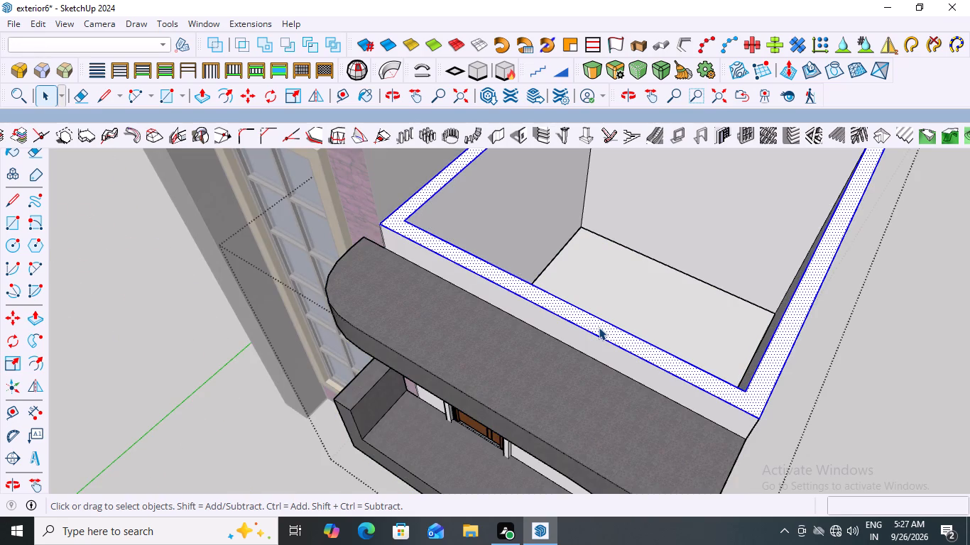
key(p)
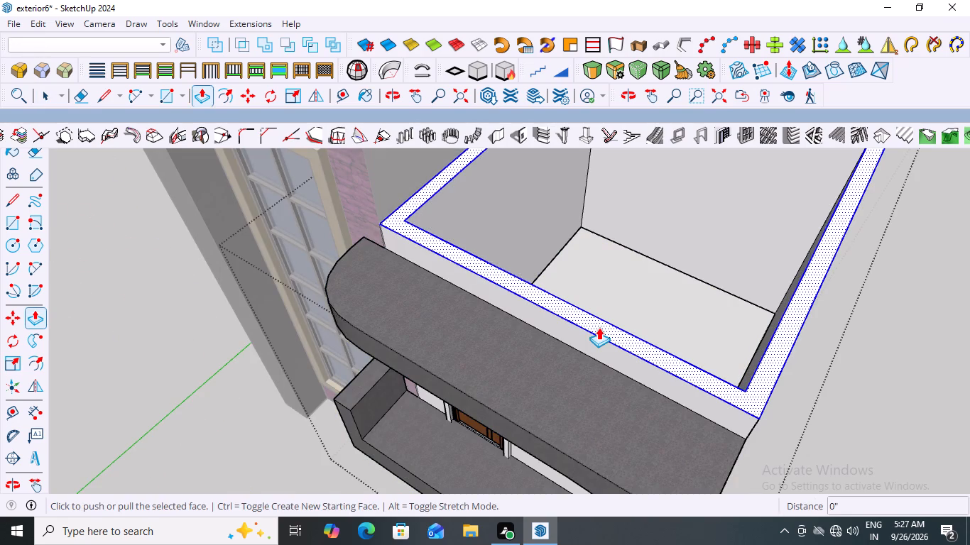
click(611, 324)
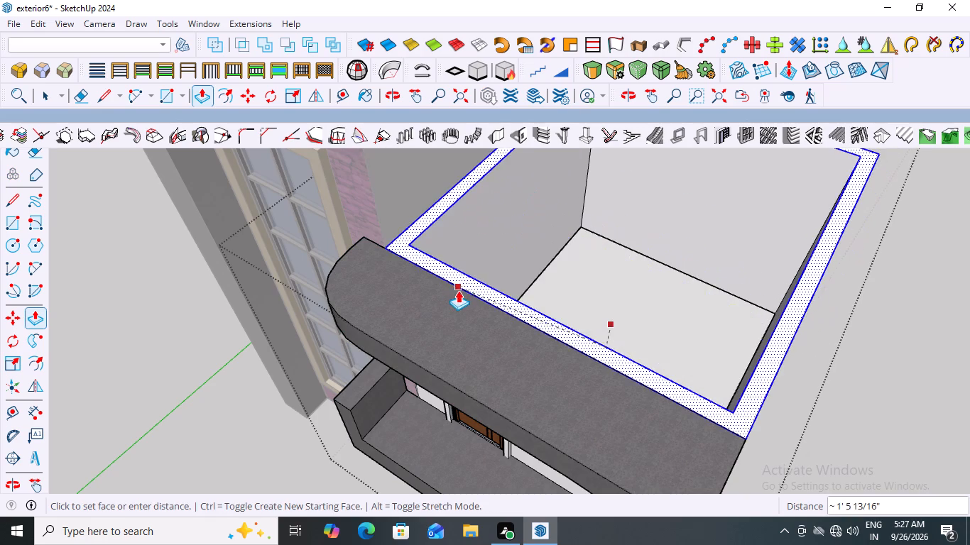
scroll(459, 275, down, 6)
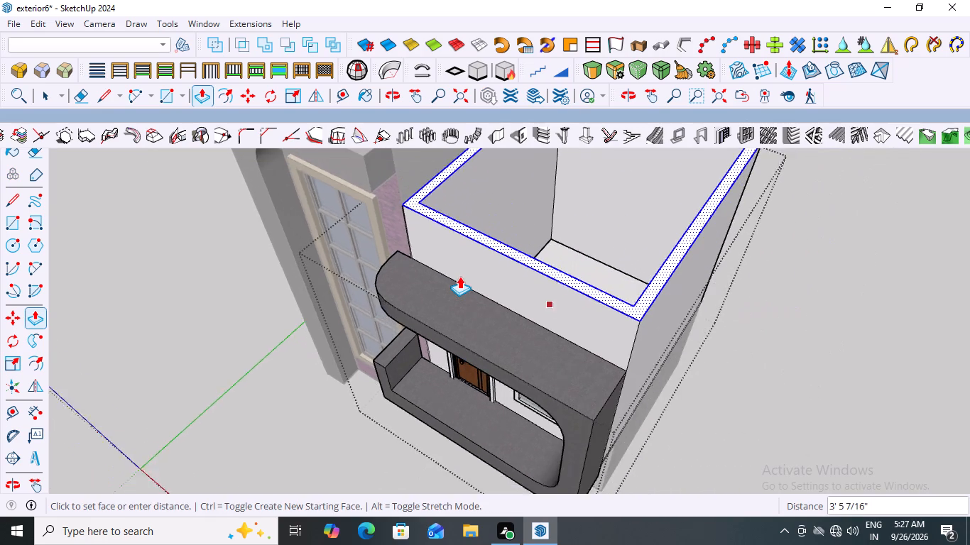
scroll(459, 276, down, 9)
middle_drag(459, 276, 559, 230)
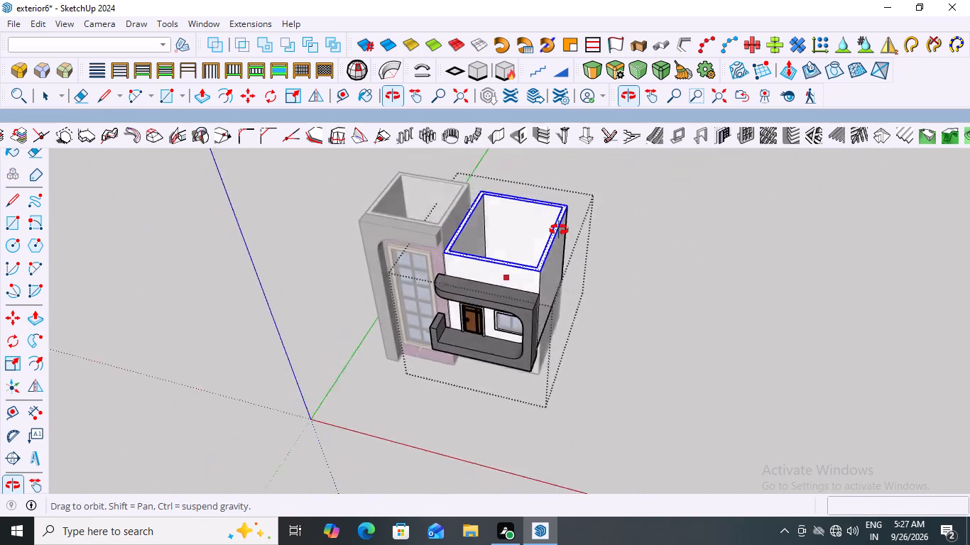
middle_drag(559, 230, 619, 113)
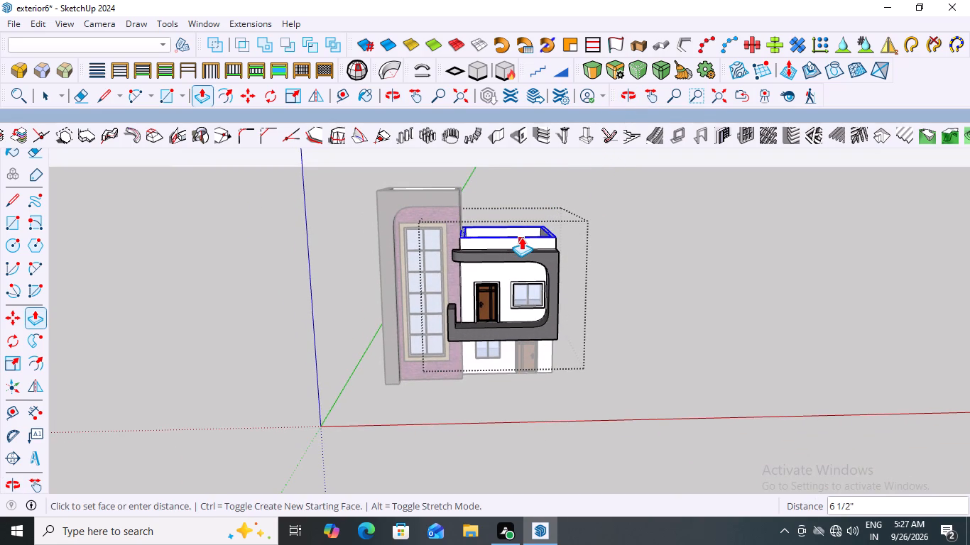
click(521, 237)
key(space)
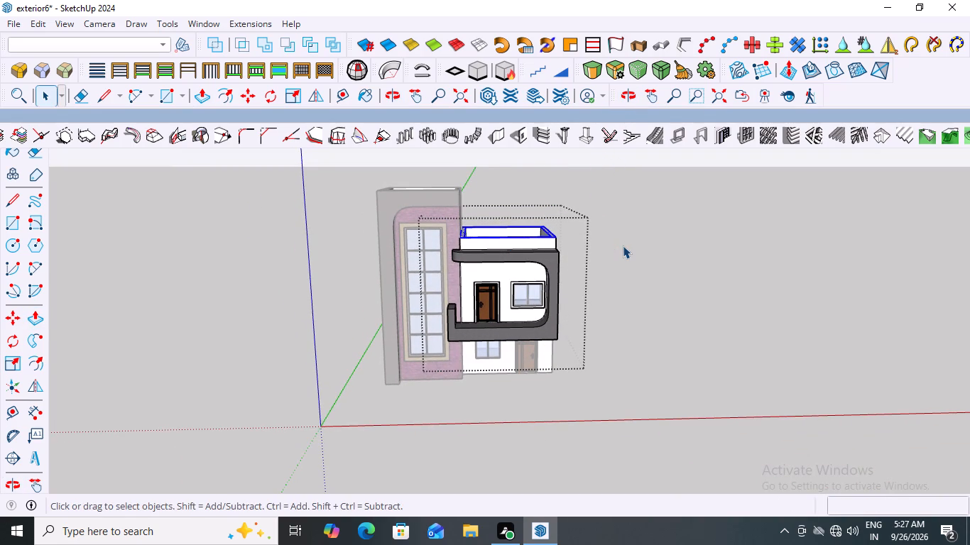
click(601, 230)
Examine the raised parapet and the open tops of both blocks from the front, side and above.
scroll(587, 238, down, 2)
middle_click(531, 247)
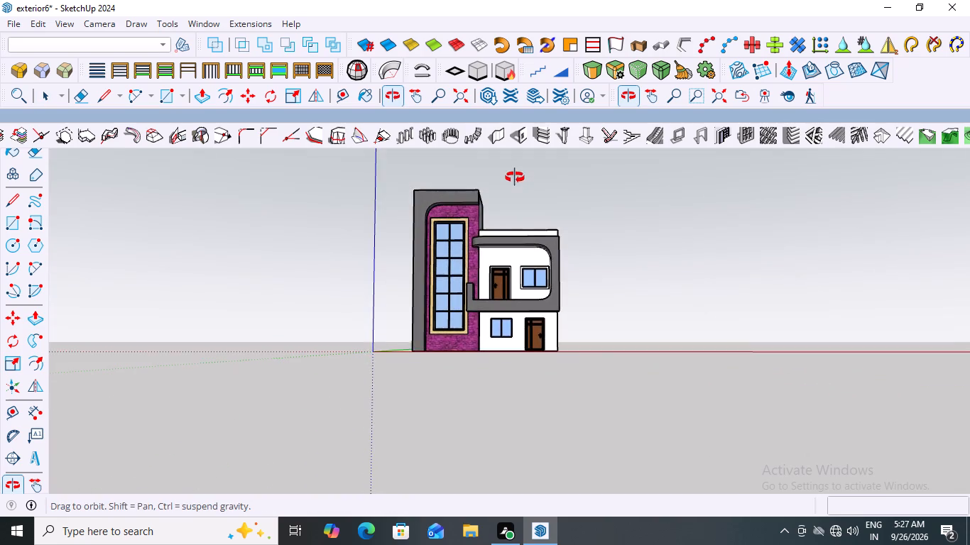
scroll(554, 226, up, 3)
middle_drag(648, 237, 368, 288)
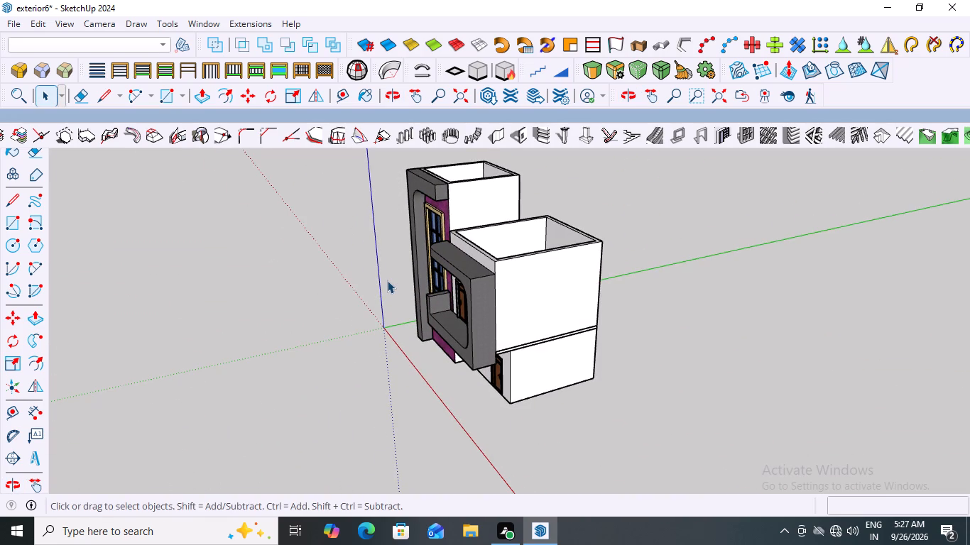
scroll(481, 270, down, 1)
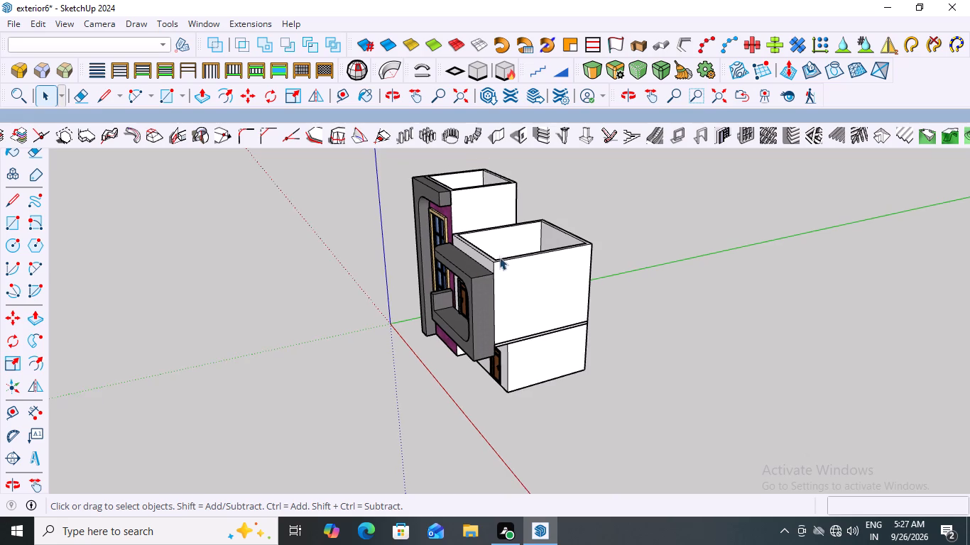
scroll(495, 256, up, 2)
middle_drag(517, 225, 465, 326)
scroll(465, 326, up, 6)
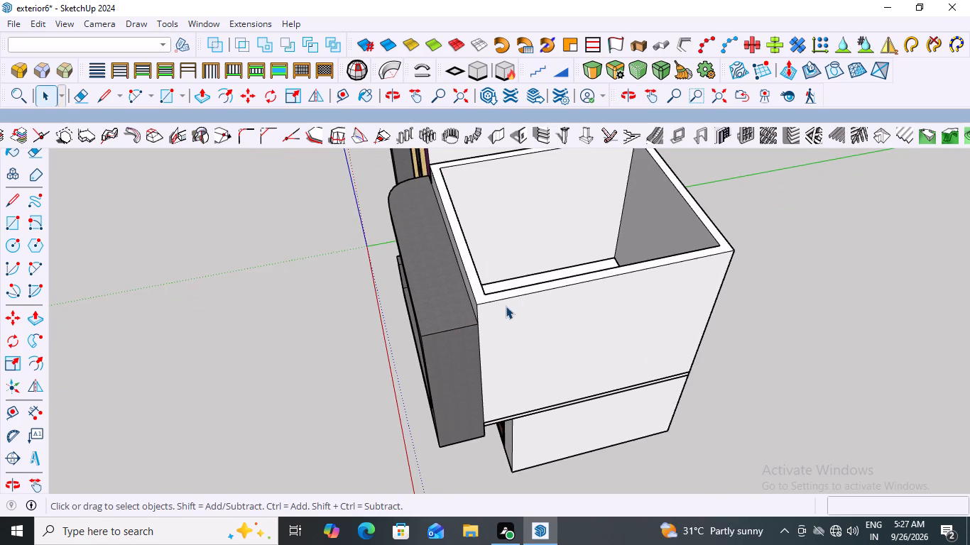
scroll(507, 229, down, 3)
middle_drag(507, 229, 479, 262)
scroll(479, 293, up, 3)
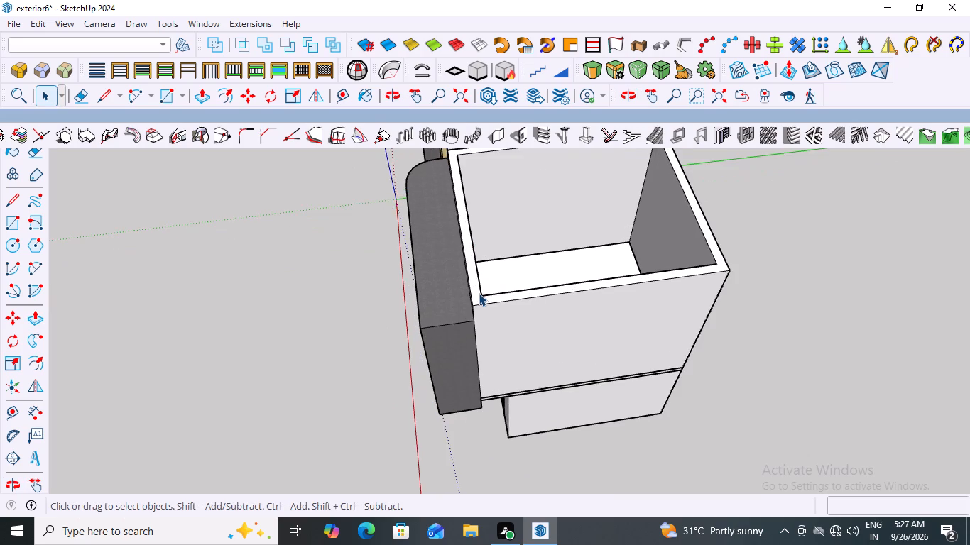
scroll(479, 293, up, 3)
scroll(501, 313, down, 3)
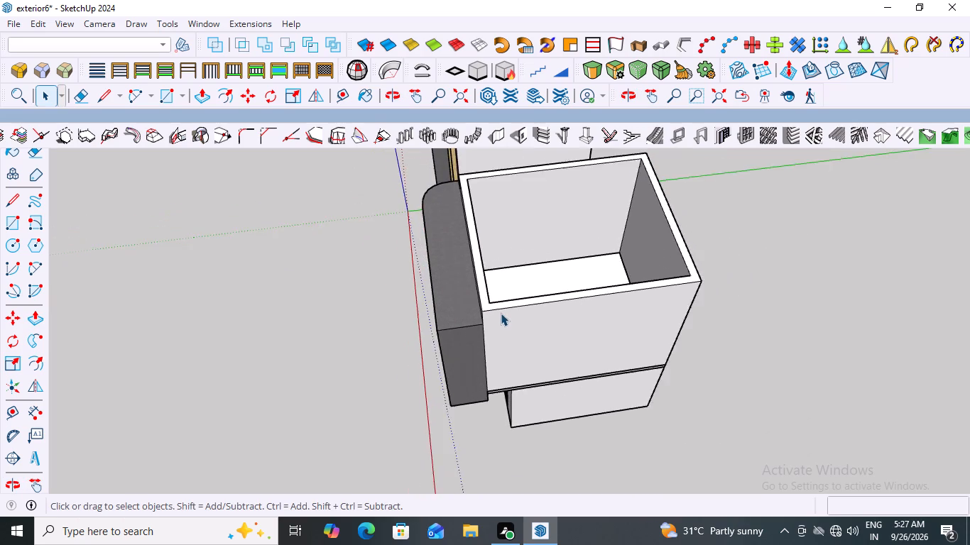
scroll(501, 313, down, 5)
scroll(461, 312, up, 10)
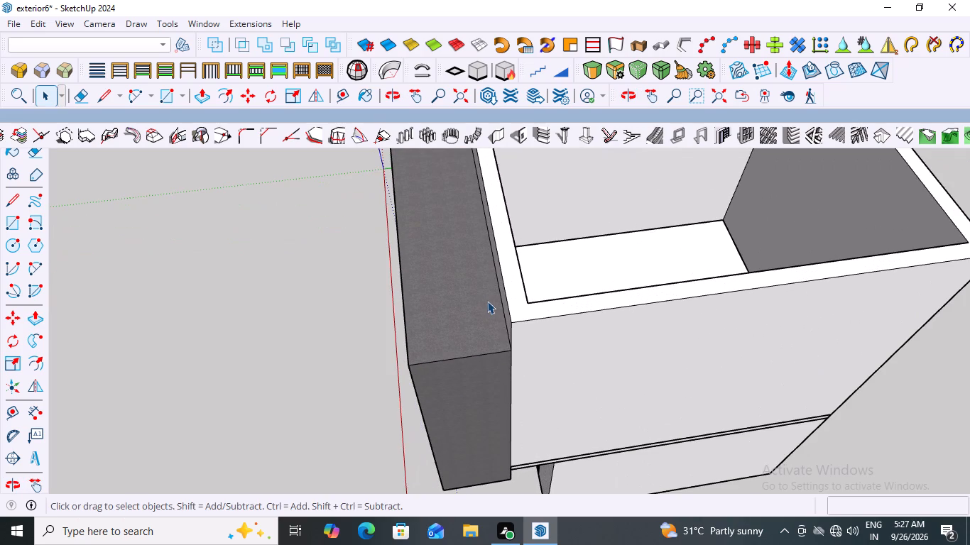
scroll(356, 312, down, 8)
scroll(443, 395, down, 4)
middle_drag(284, 385, 344, 385)
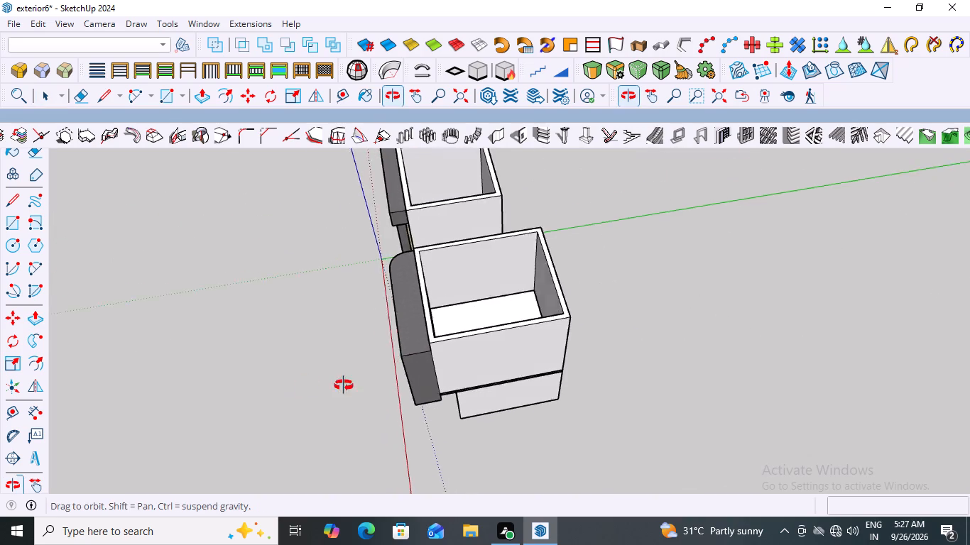
middle_drag(344, 385, 263, 304)
scroll(417, 280, up, 2)
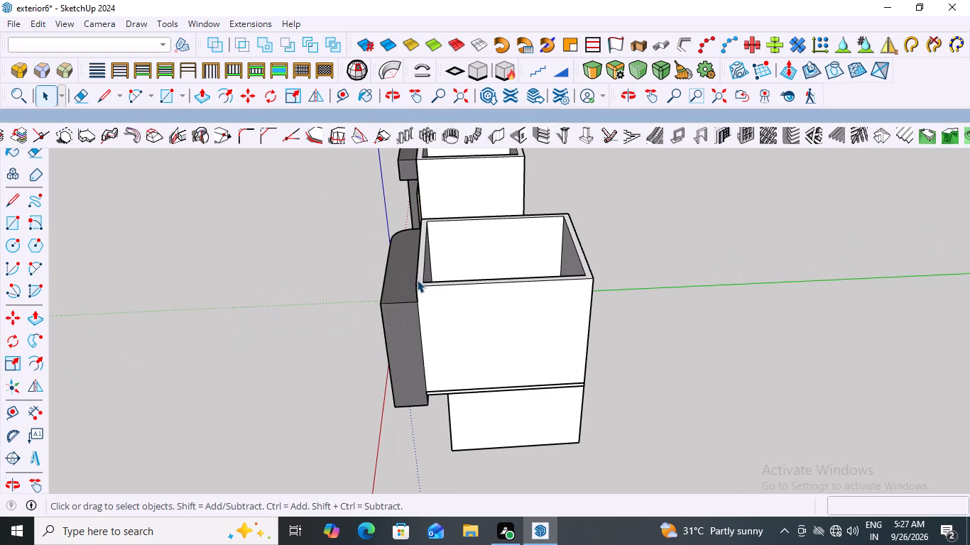
scroll(459, 272, down, 7)
middle_drag(552, 307, 565, 419)
scroll(464, 321, up, 1)
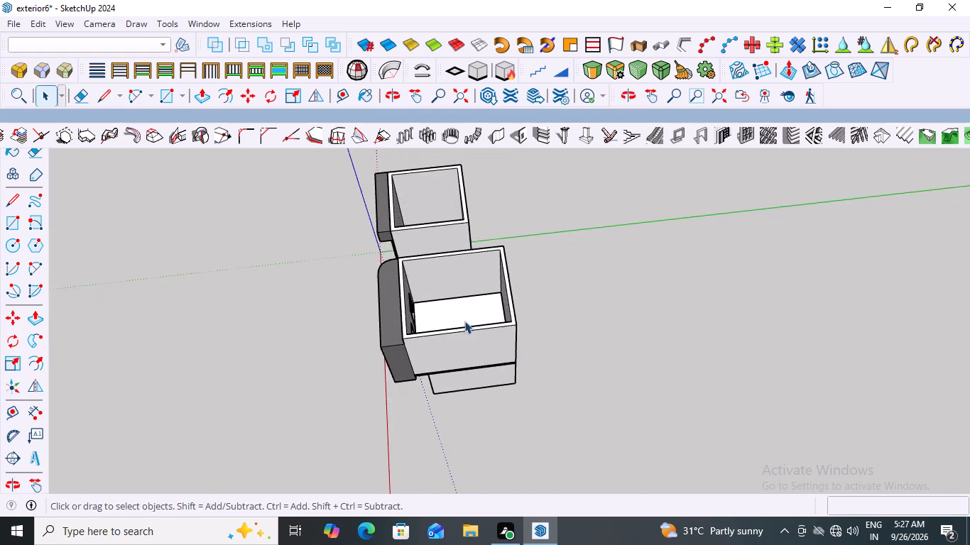
scroll(464, 321, up, 2)
scroll(550, 299, down, 3)
middle_drag(560, 309, 517, 325)
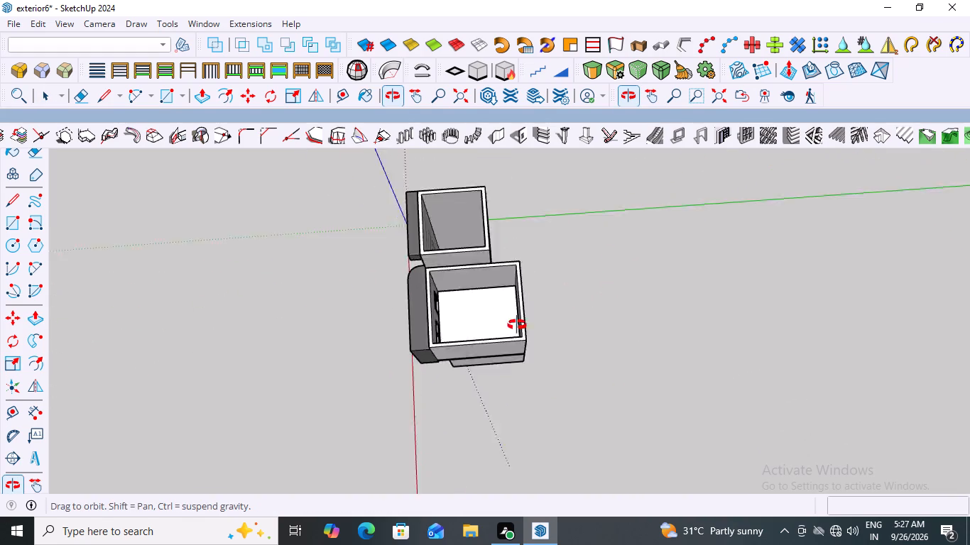
middle_drag(517, 325, 596, 281)
scroll(457, 351, up, 1)
middle_drag(451, 412, 391, 356)
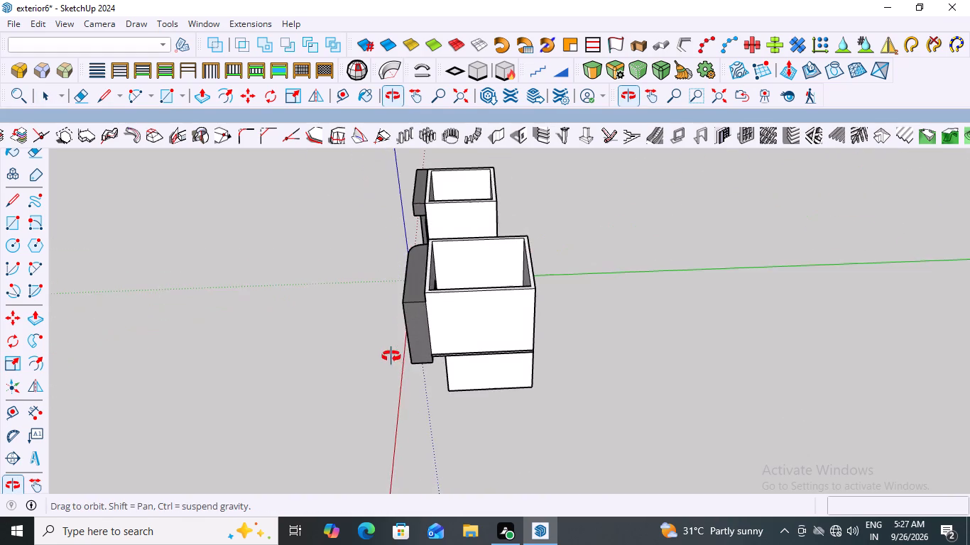
middle_drag(391, 356, 413, 369)
scroll(452, 289, up, 3)
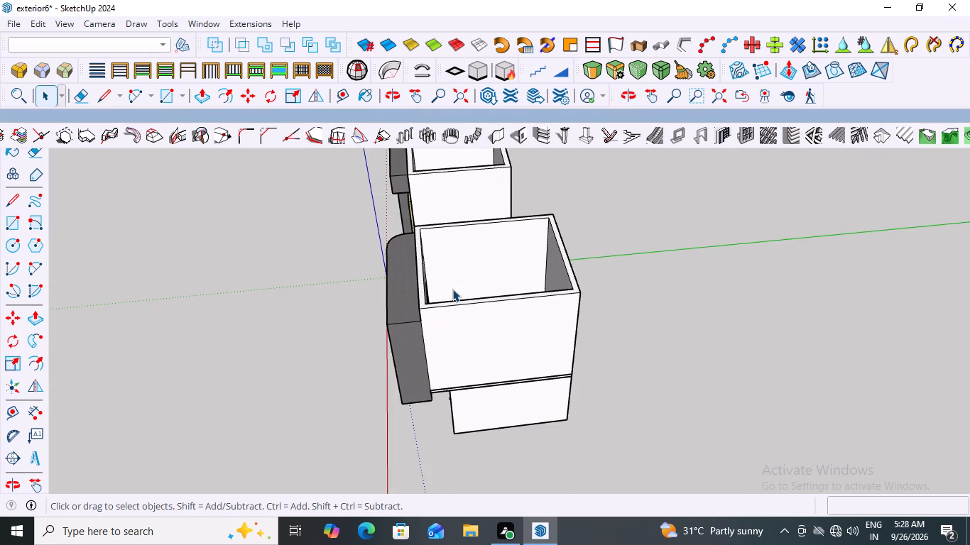
scroll(452, 289, up, 2)
middle_drag(660, 356, 451, 363)
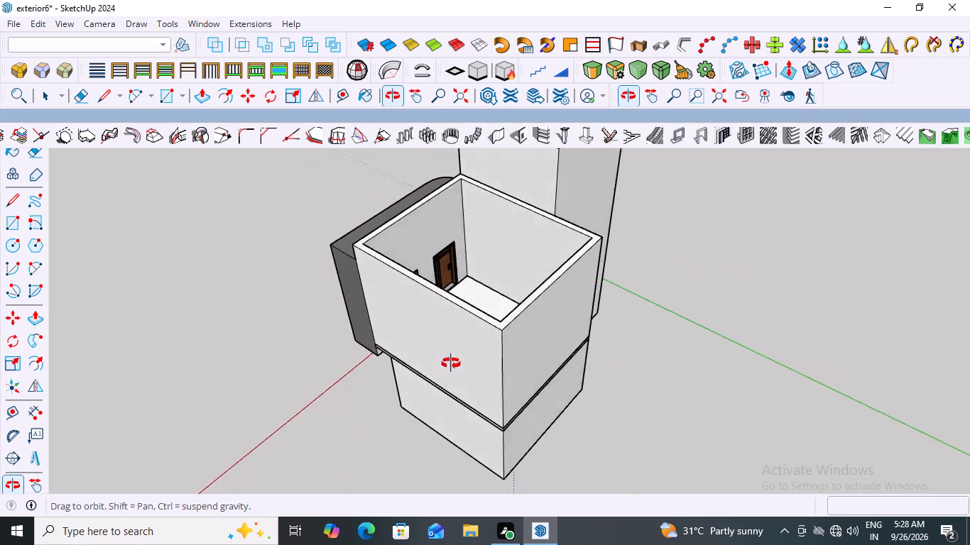
middle_drag(451, 363, 661, 372)
scroll(436, 427, up, 2)
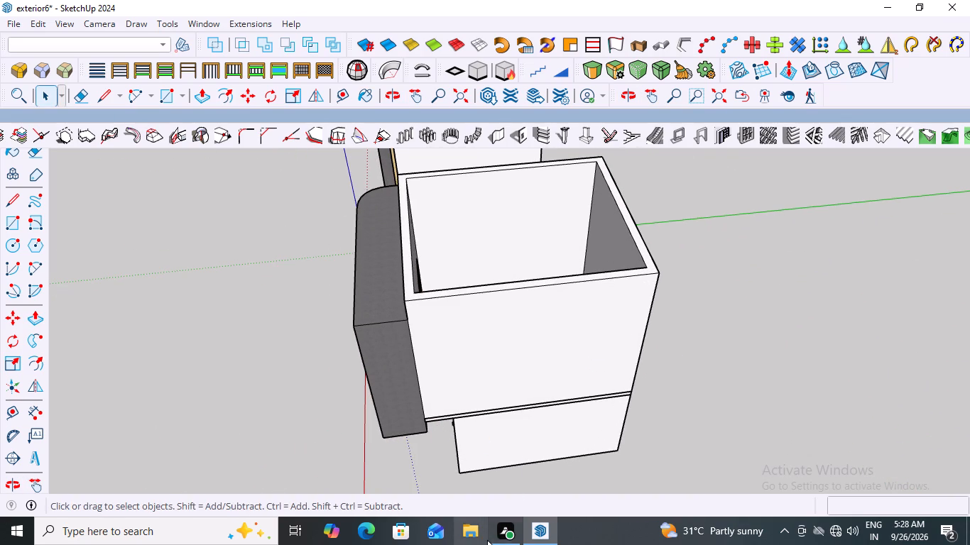
scroll(367, 420, down, 6)
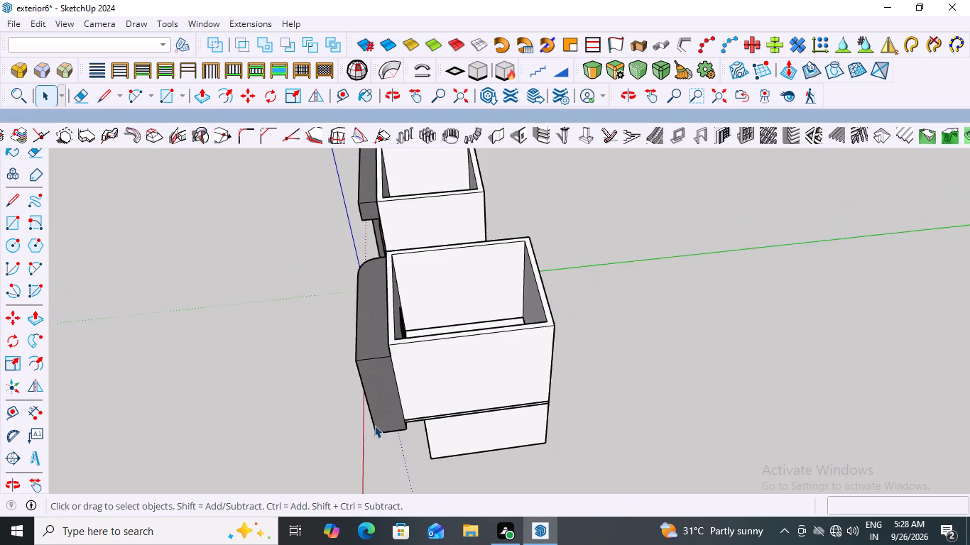
middle_drag(645, 392, 579, 356)
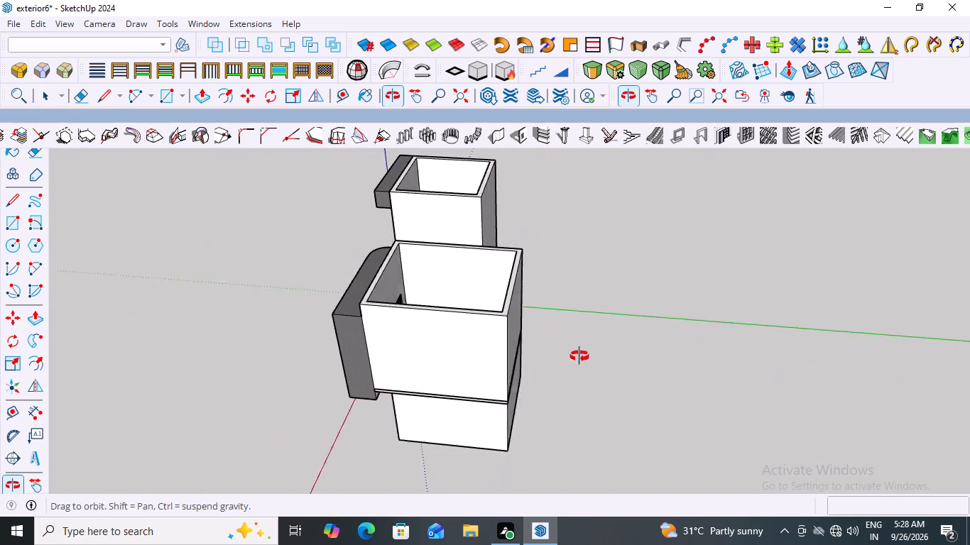
middle_drag(579, 356, 599, 356)
scroll(448, 363, down, 9)
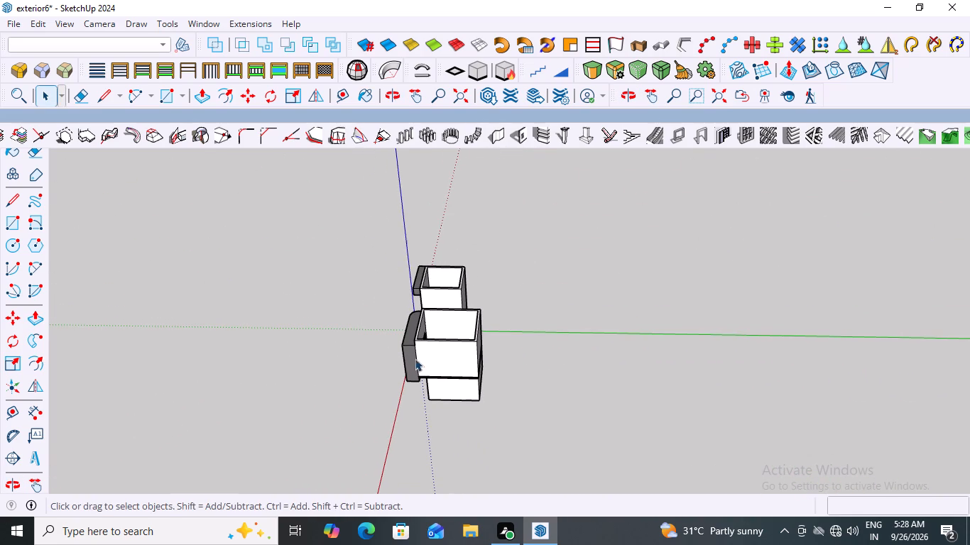
scroll(464, 335, down, 3)
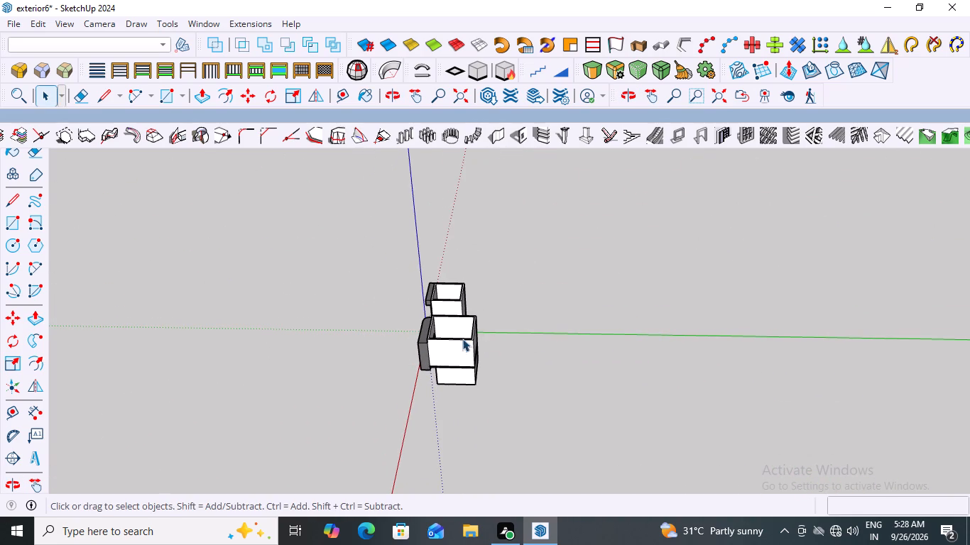
scroll(462, 338, down, 3)
scroll(359, 341, up, 4)
Draw a 9" by 19' 6" rectangle on the lower block's parapet top, along the side away from the tall block.
middle_drag(381, 334, 487, 342)
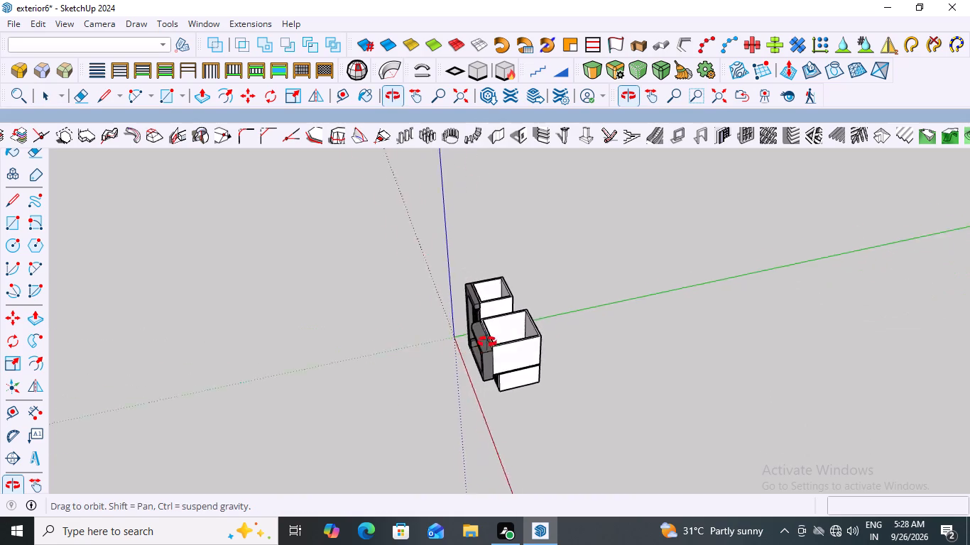
middle_drag(487, 342, 517, 324)
scroll(490, 340, up, 14)
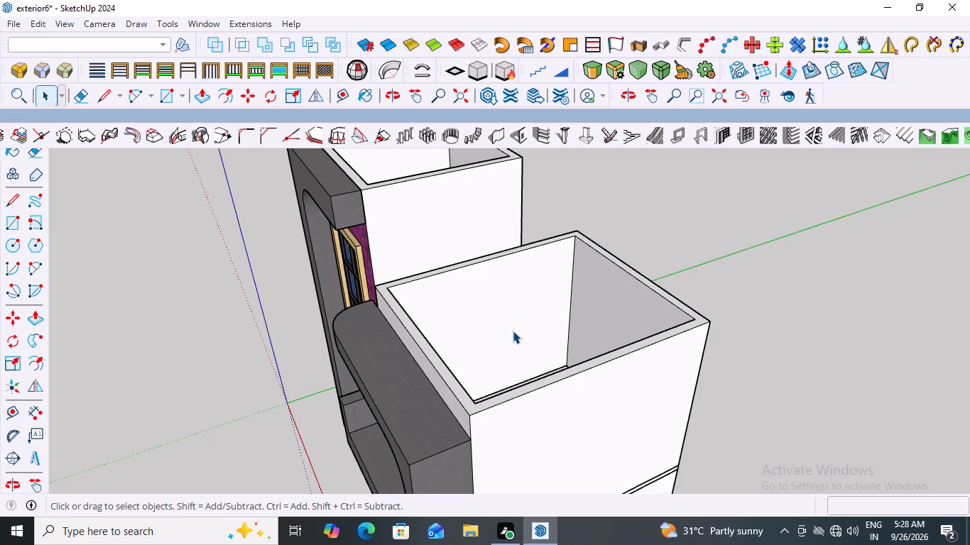
key(r)
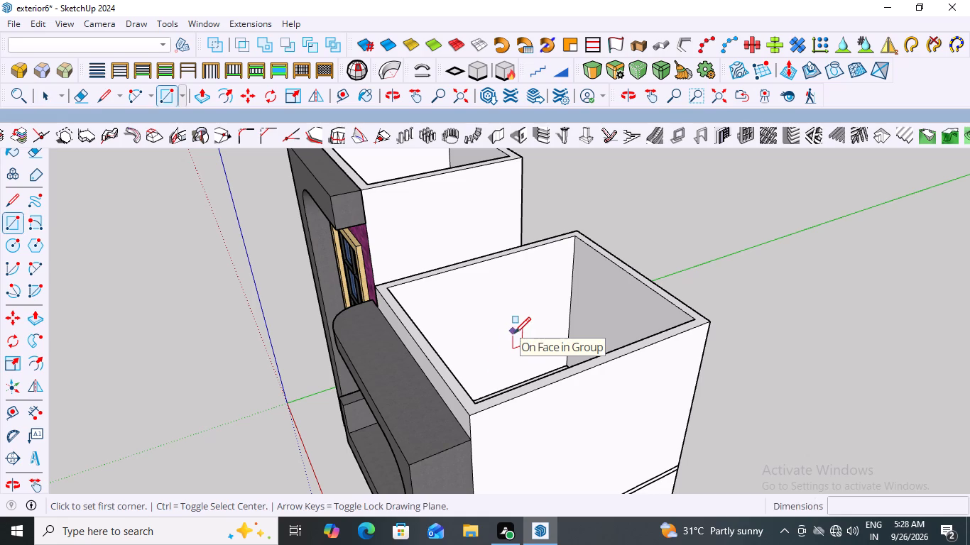
scroll(479, 397, up, 6)
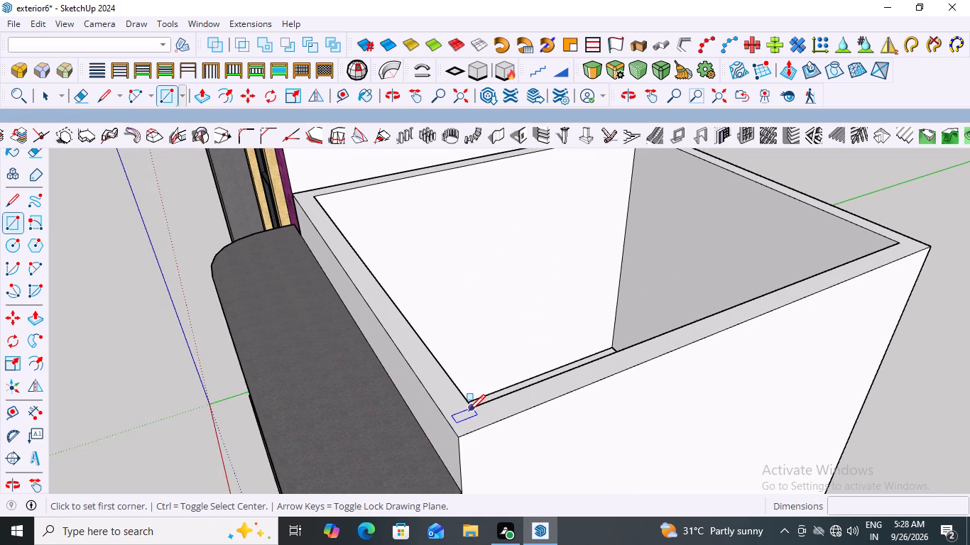
click(458, 436)
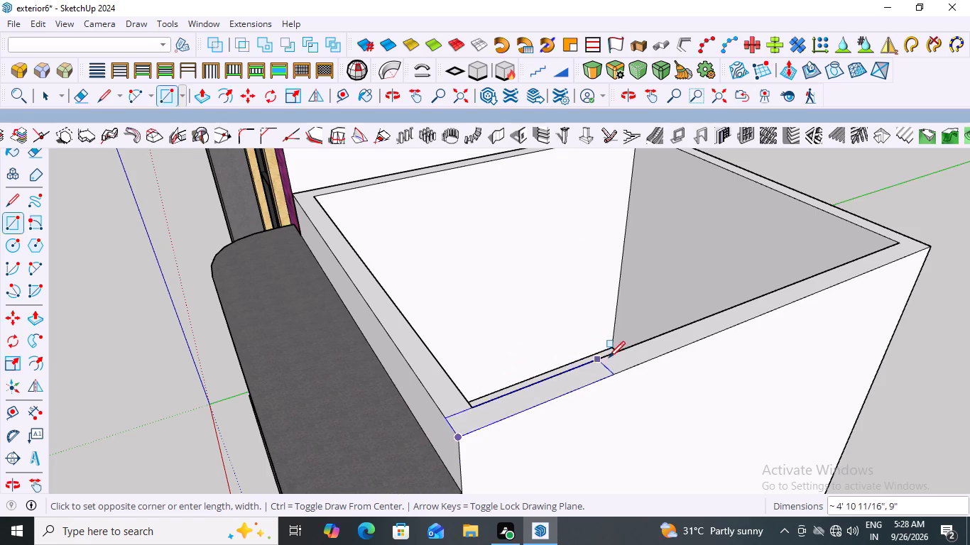
scroll(609, 358, down, 5)
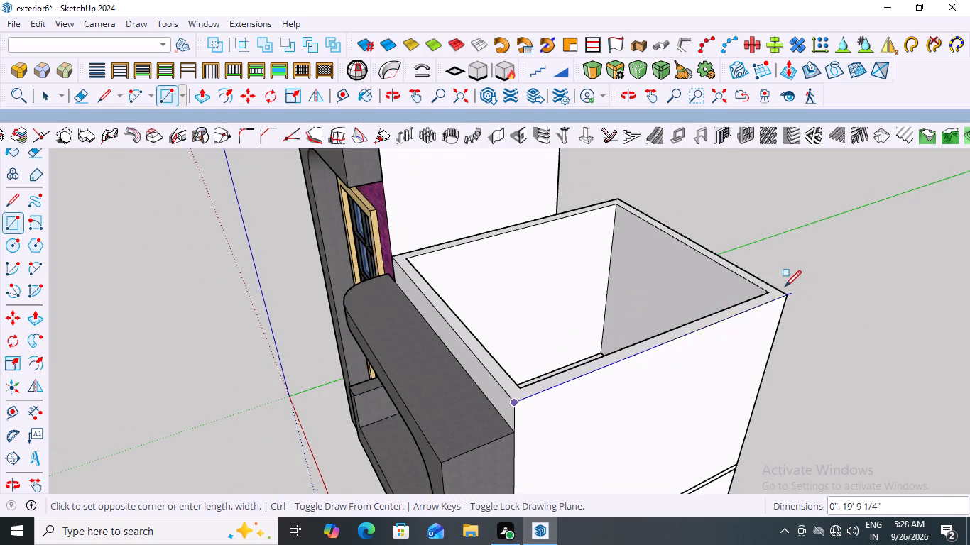
scroll(784, 287, up, 5)
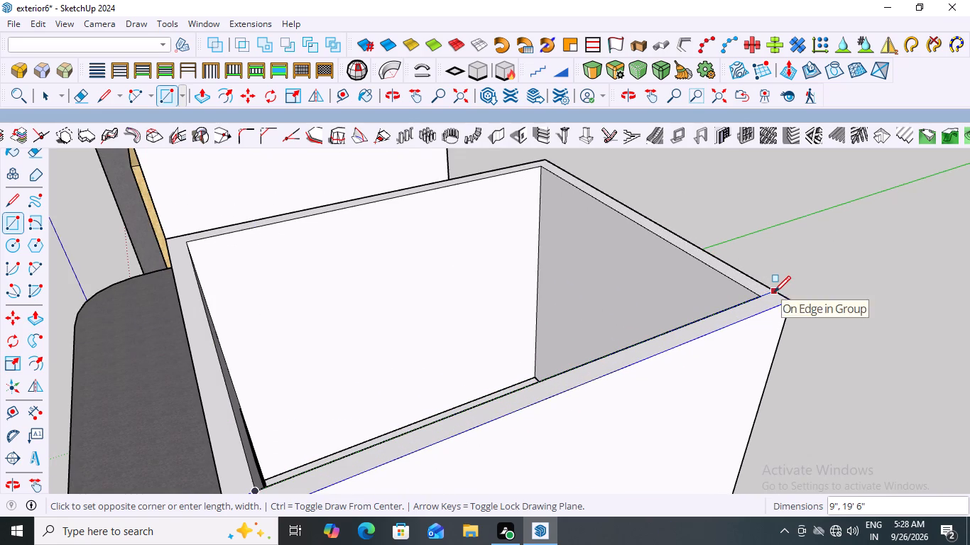
click(774, 292)
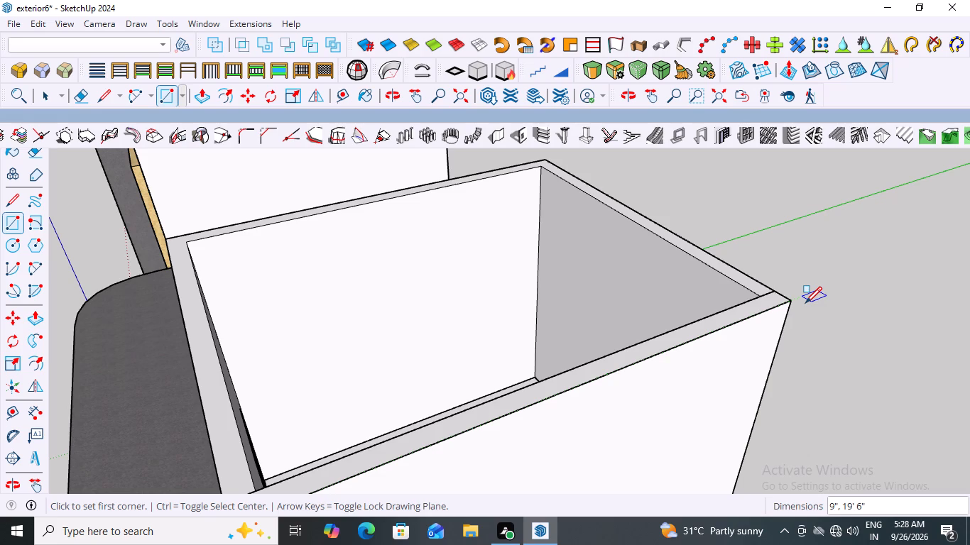
Draw a 9" by 16' 9" rectangle on the lower block's parapet top along the rear wall, ending at the corner near the tall block.
scroll(800, 326, up, 4)
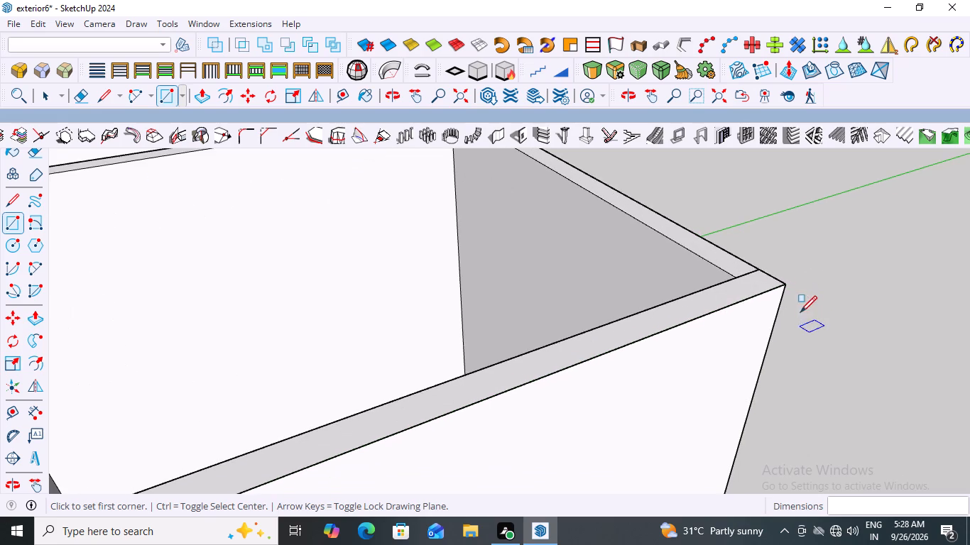
scroll(806, 294, down, 7)
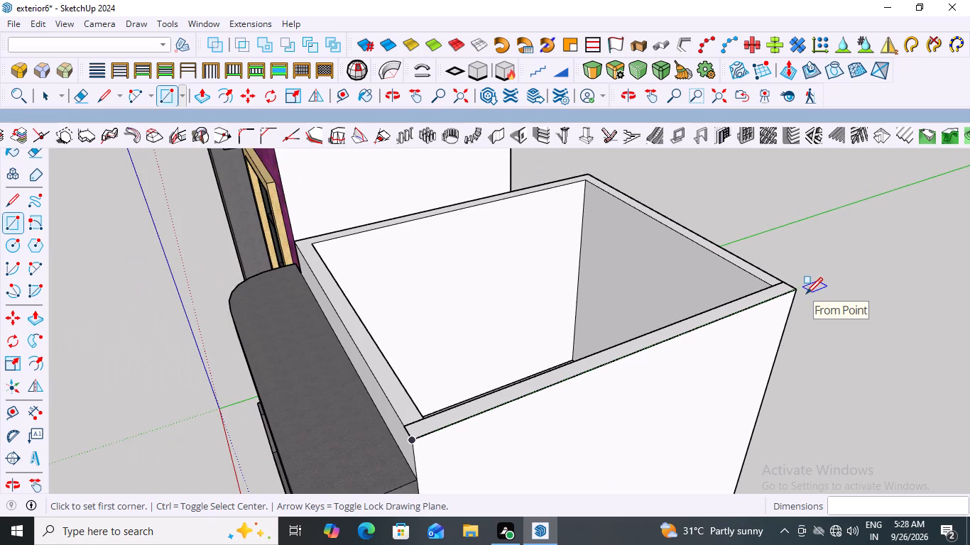
scroll(806, 294, up, 3)
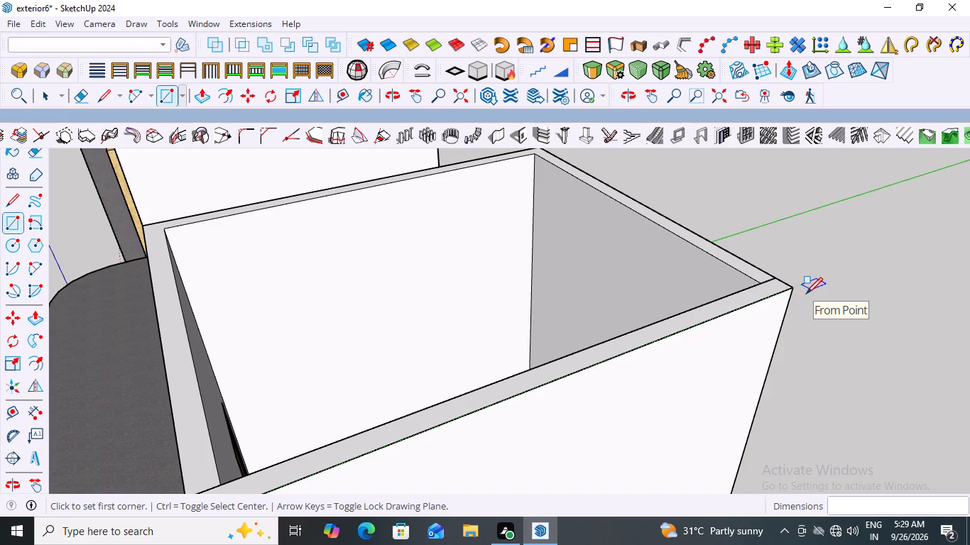
scroll(806, 294, down, 8)
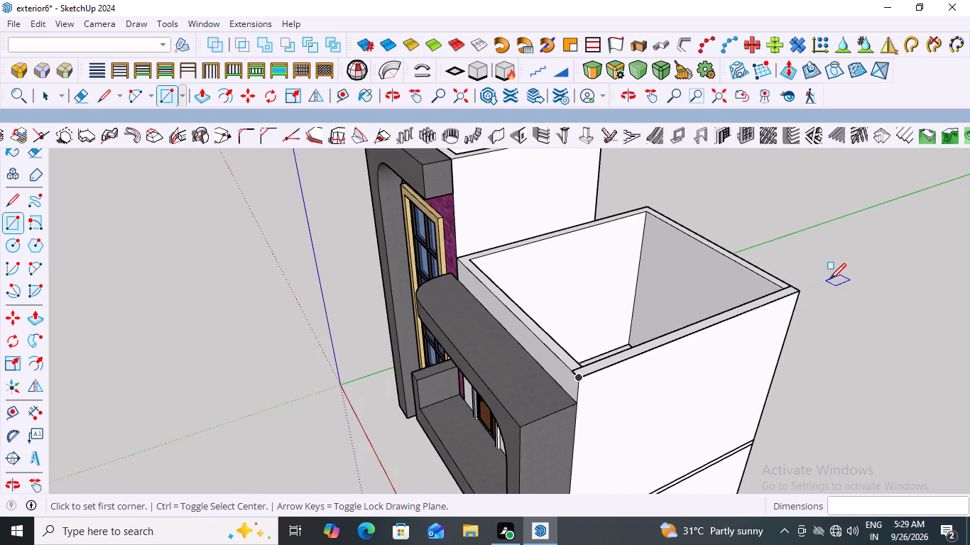
scroll(829, 280, up, 8)
scroll(763, 316, up, 7)
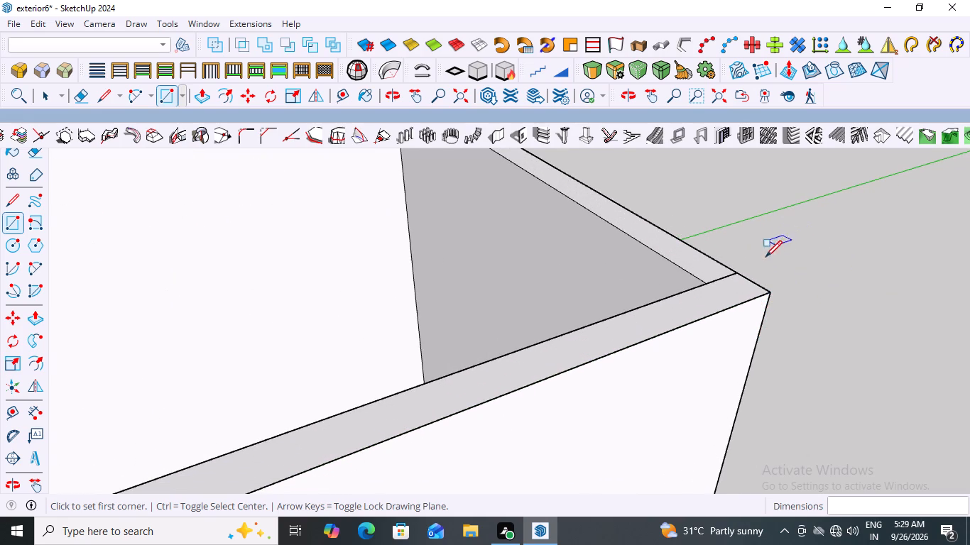
click(767, 293)
scroll(638, 272, down, 7)
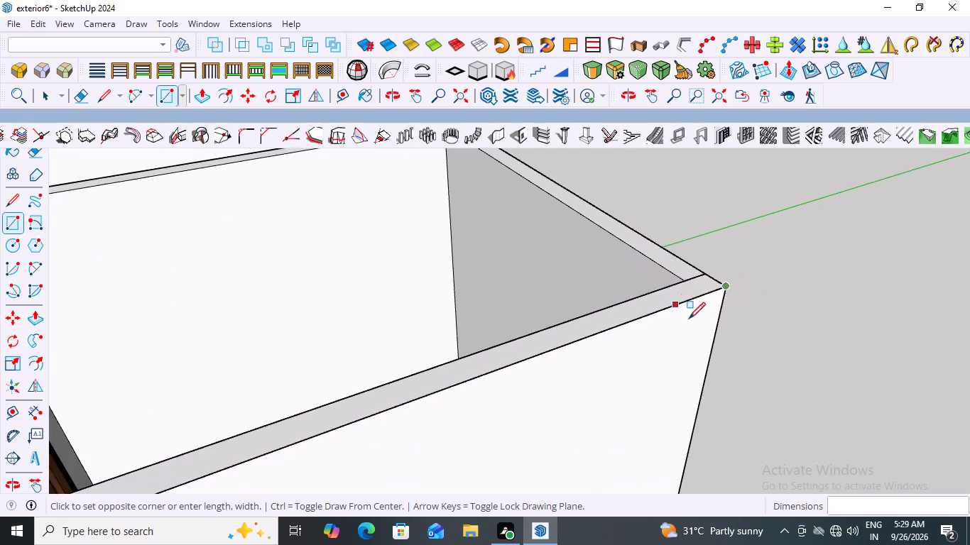
scroll(689, 319, down, 10)
scroll(582, 204, up, 13)
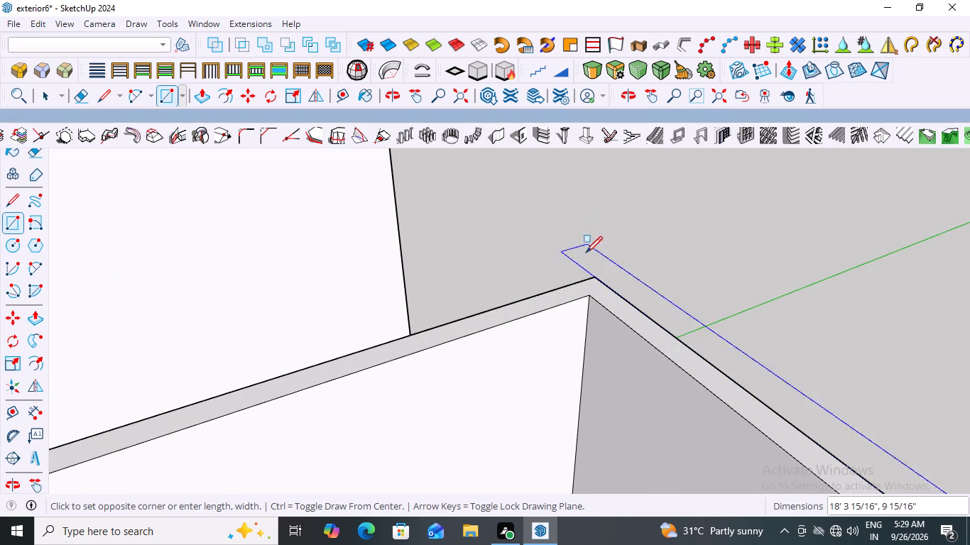
scroll(573, 283, up, 5)
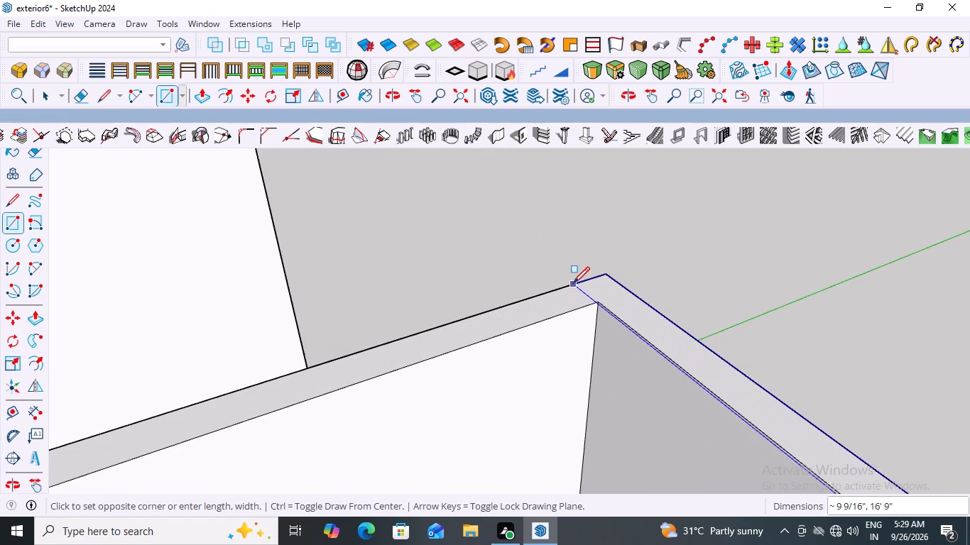
scroll(573, 283, up, 2)
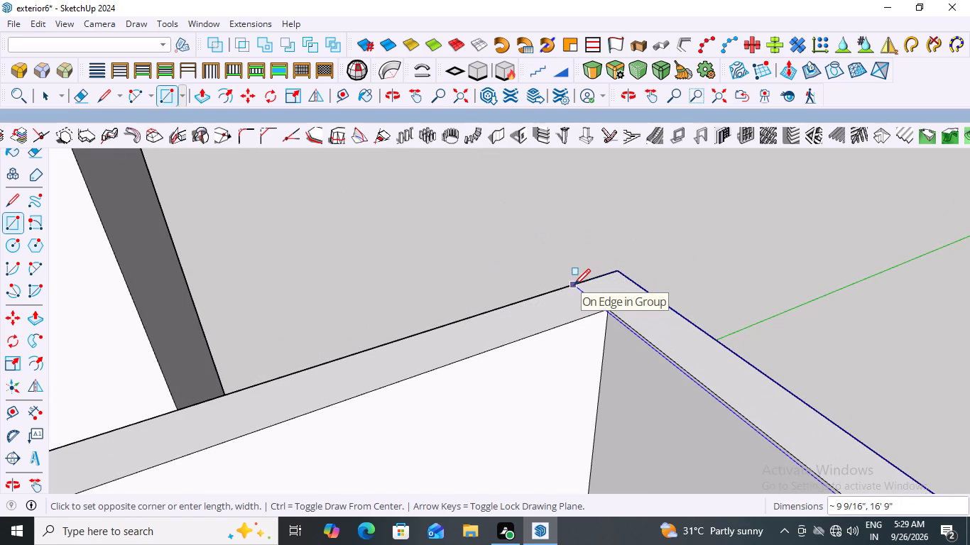
scroll(574, 285, up, 5)
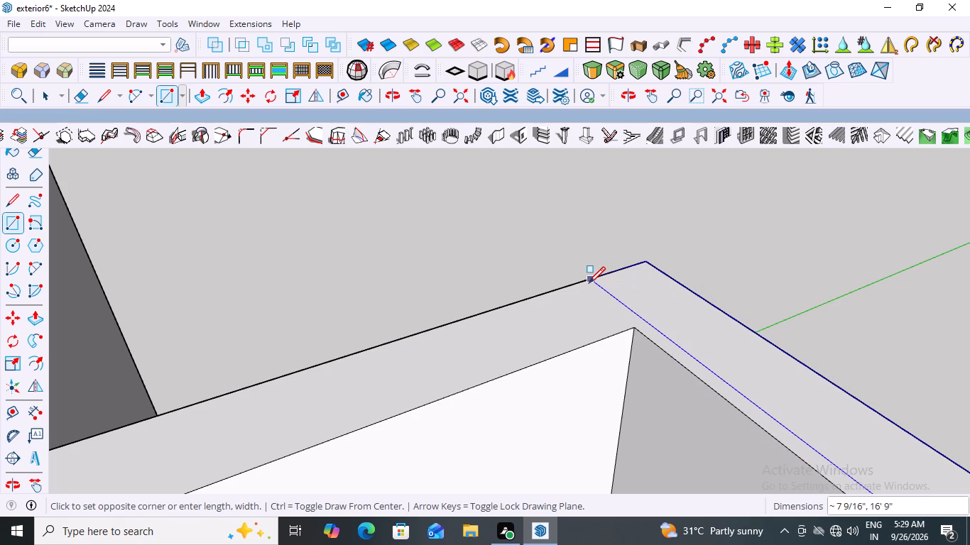
scroll(583, 287, up, 3)
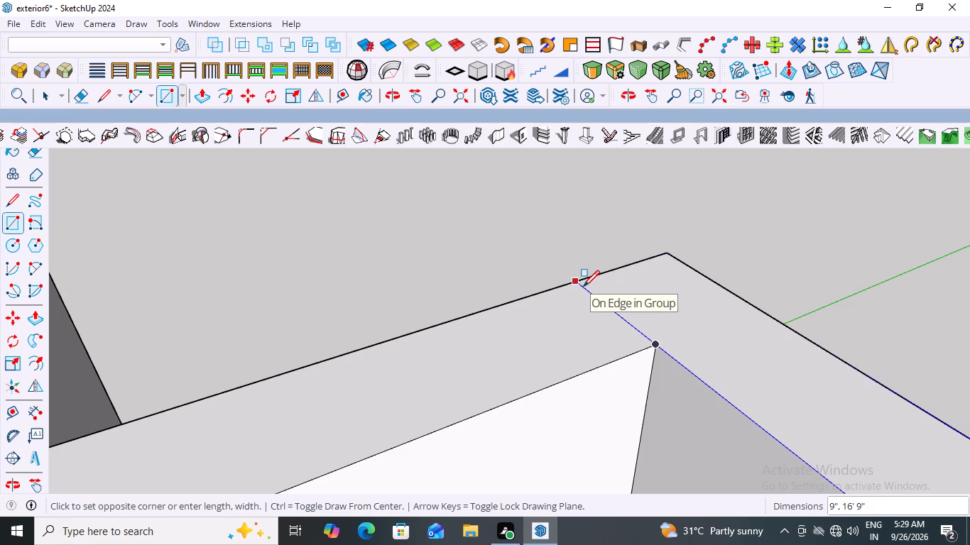
scroll(592, 277, up, 1)
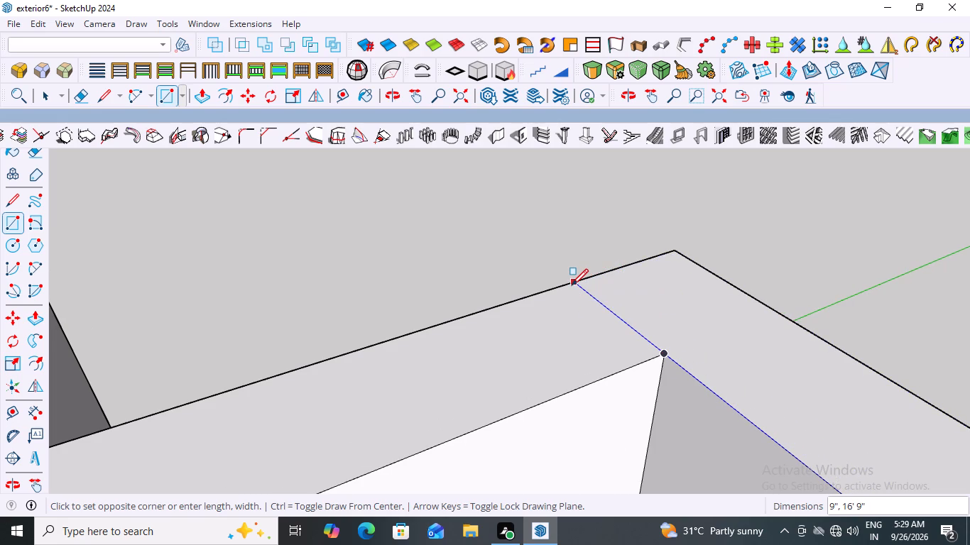
click(572, 282)
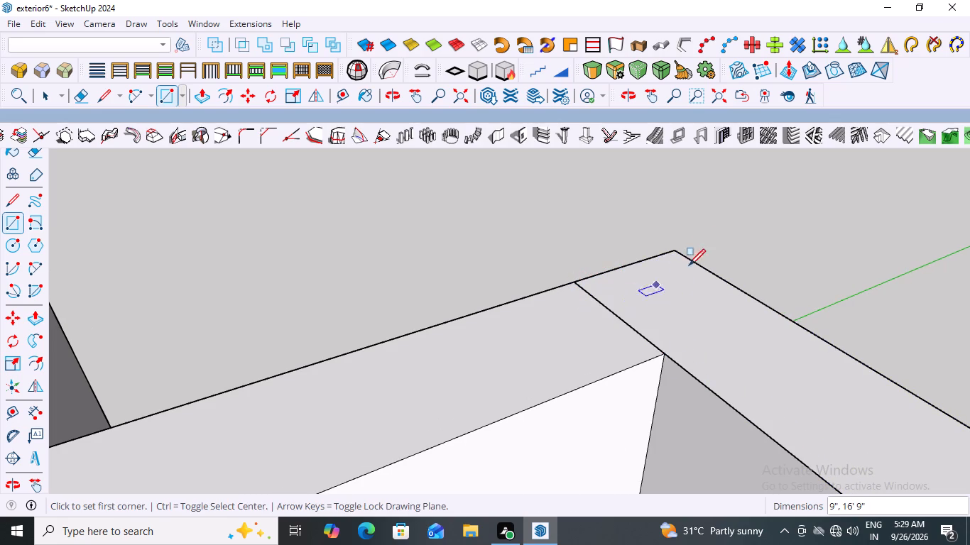
Draw a 9" wide rectangle on the lower block's parapet top alongside the tall block, from the rear corner to the front end.
click(675, 251)
scroll(523, 348, down, 2)
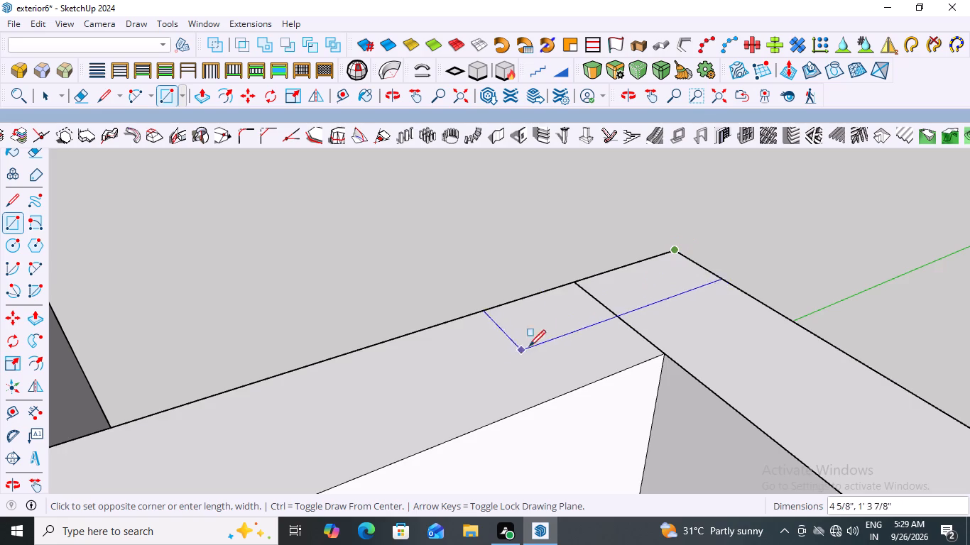
scroll(529, 346, down, 20)
scroll(529, 346, down, 8)
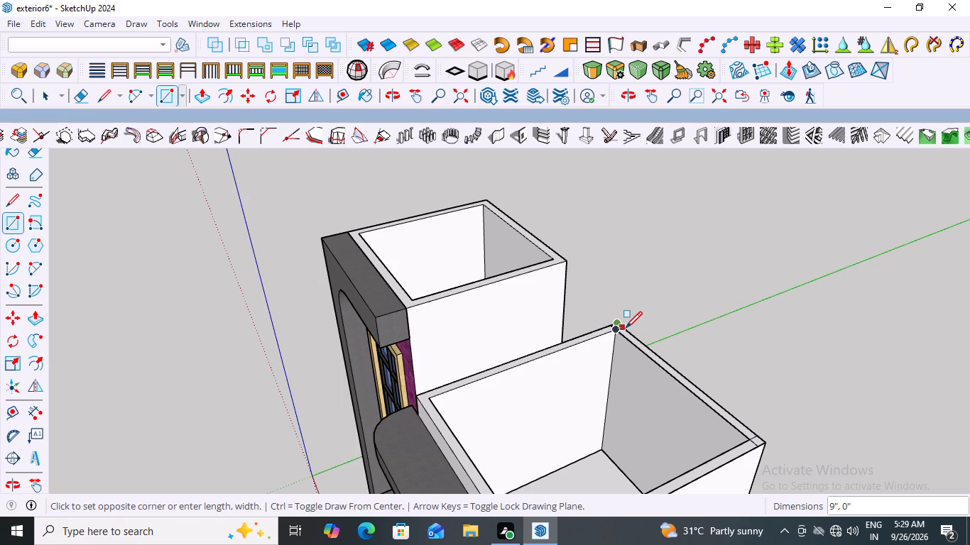
scroll(626, 328, down, 4)
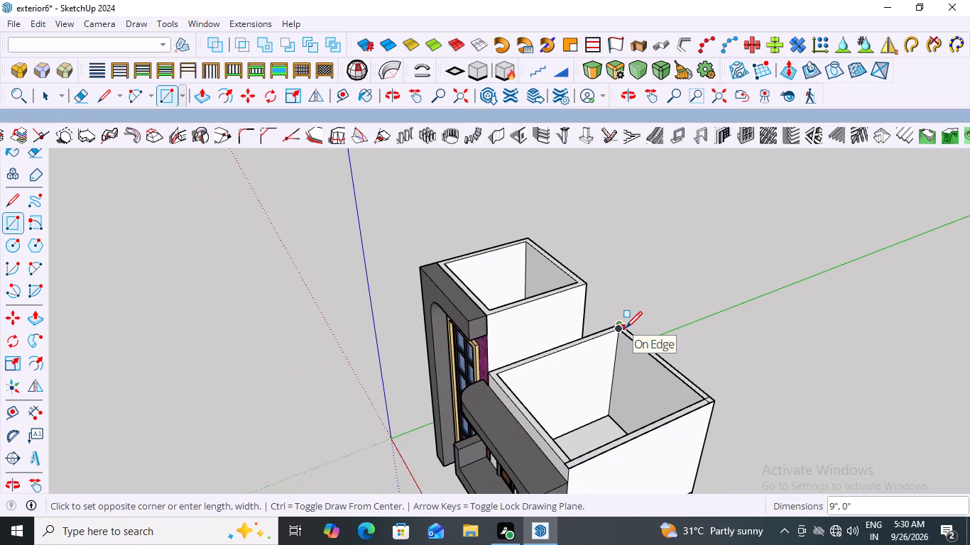
scroll(525, 393, up, 7)
scroll(441, 348, up, 4)
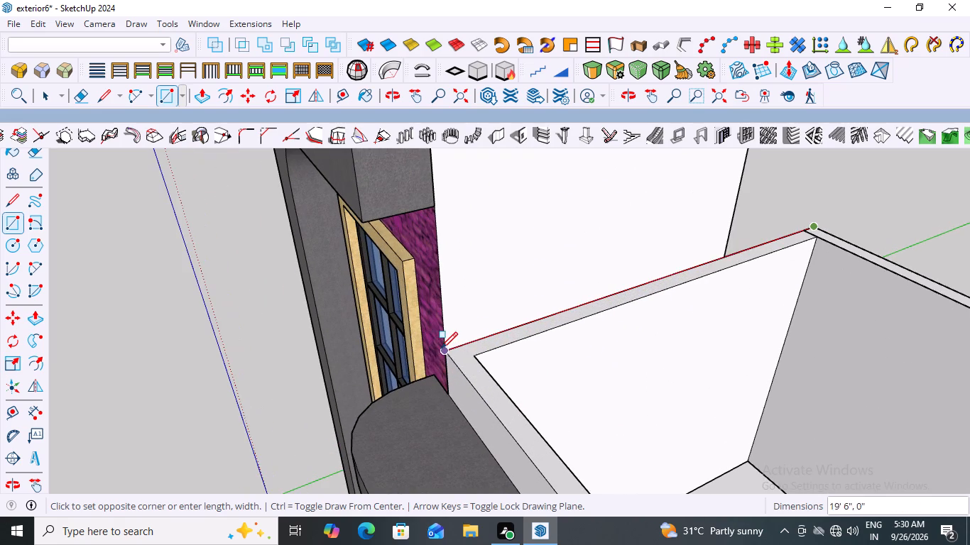
scroll(445, 358, up, 6)
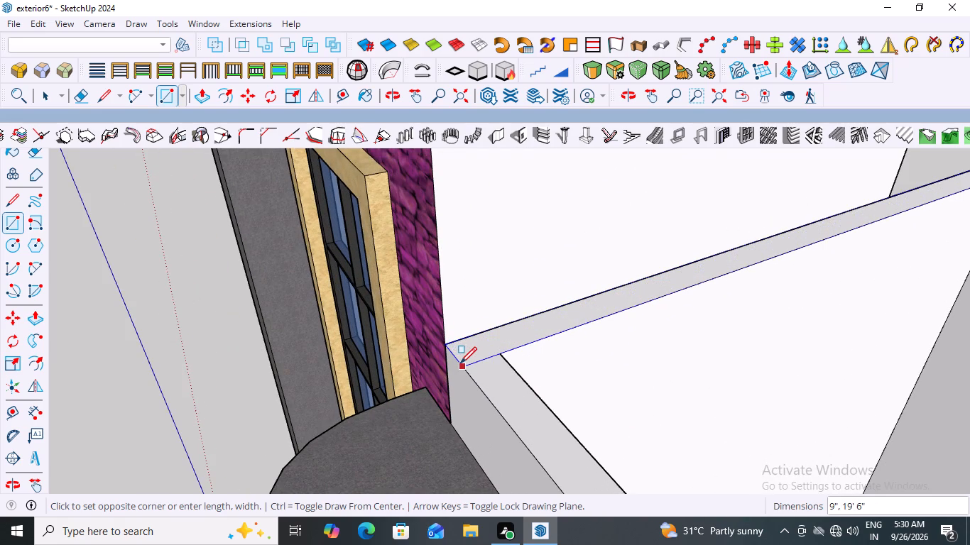
scroll(460, 363, down, 17)
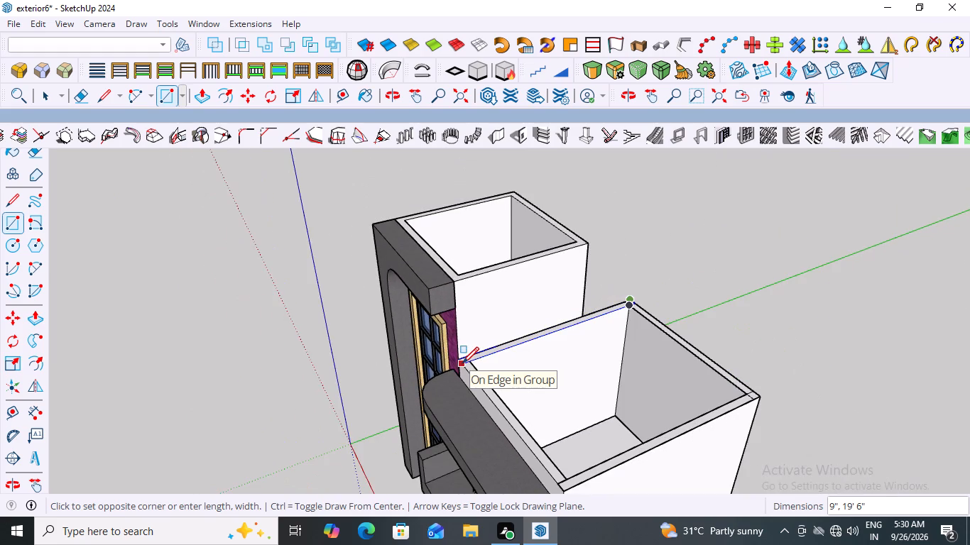
scroll(462, 363, up, 4)
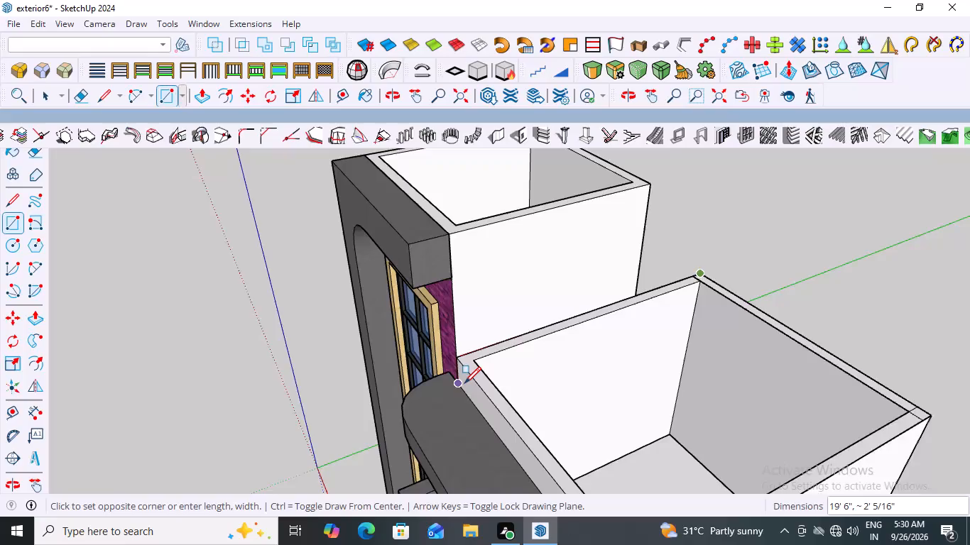
scroll(464, 382, up, 4)
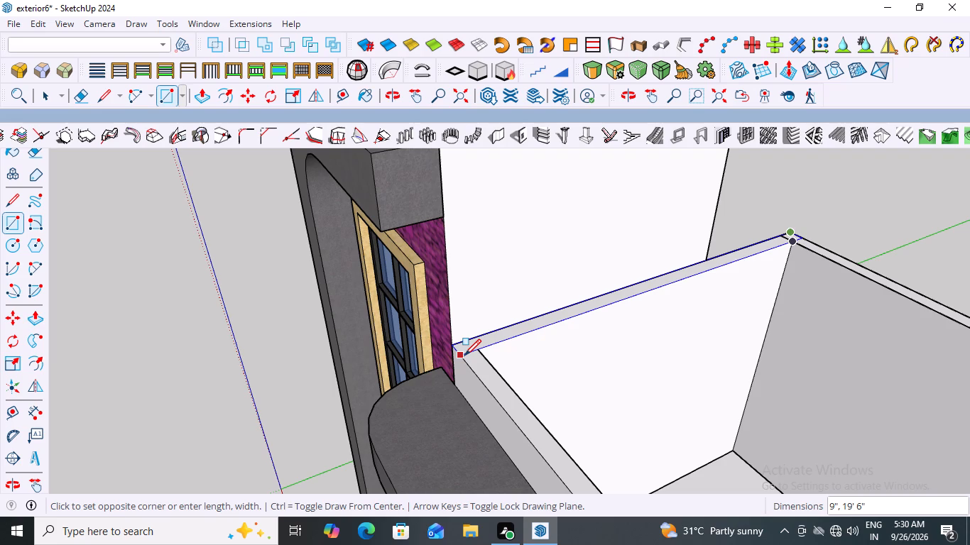
scroll(451, 352, down, 8)
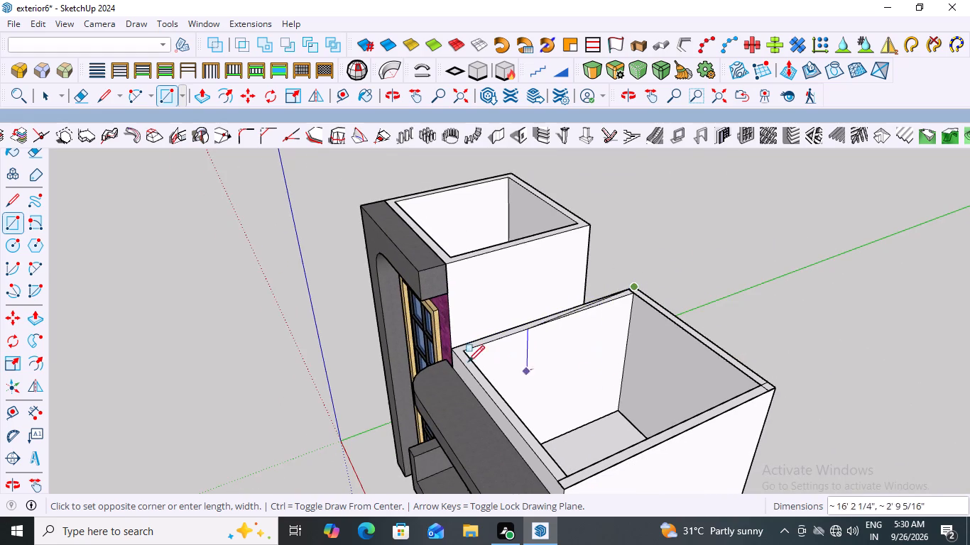
scroll(464, 361, up, 10)
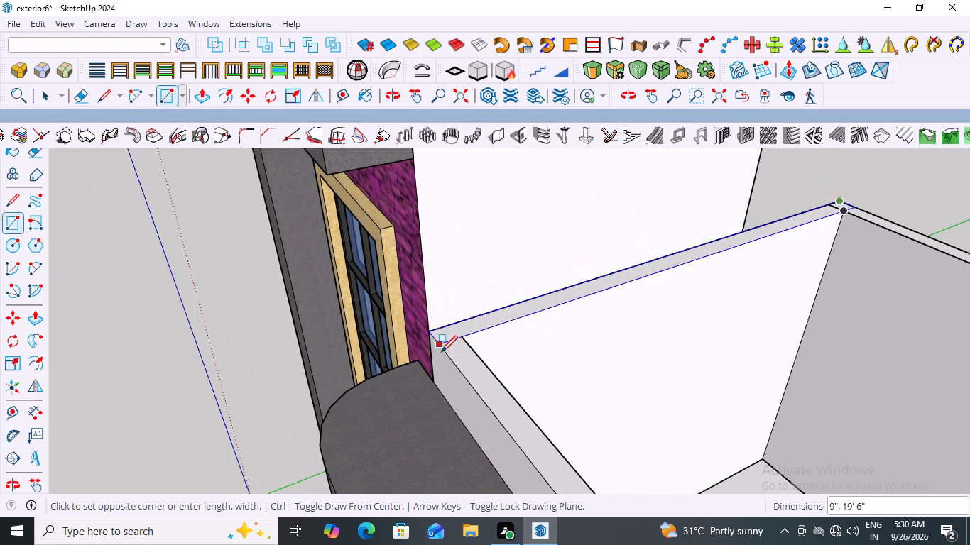
scroll(441, 352, up, 5)
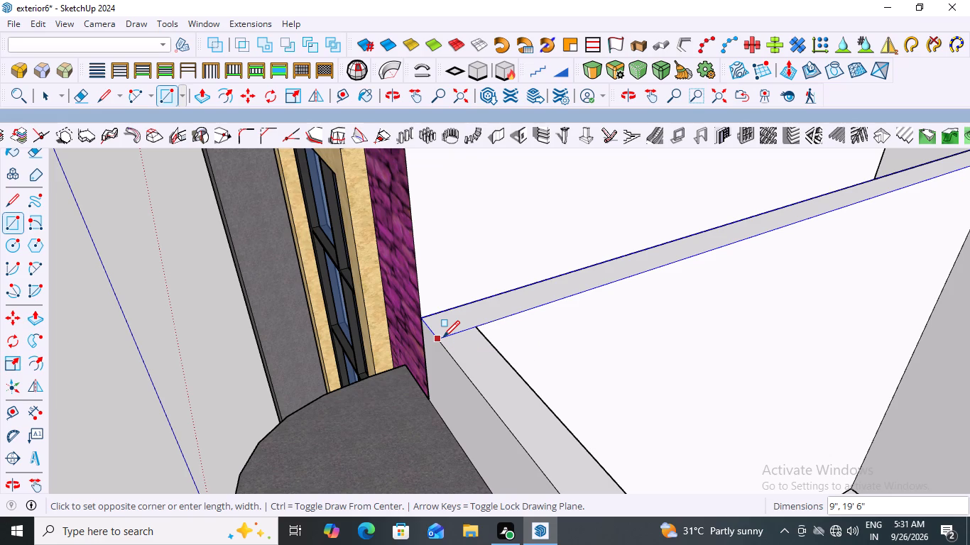
scroll(443, 337, down, 11)
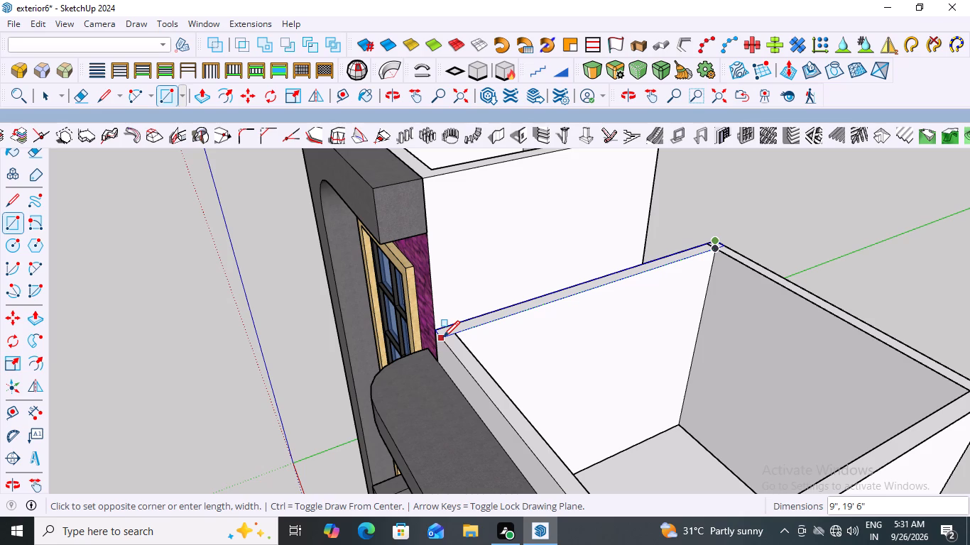
scroll(443, 337, up, 4)
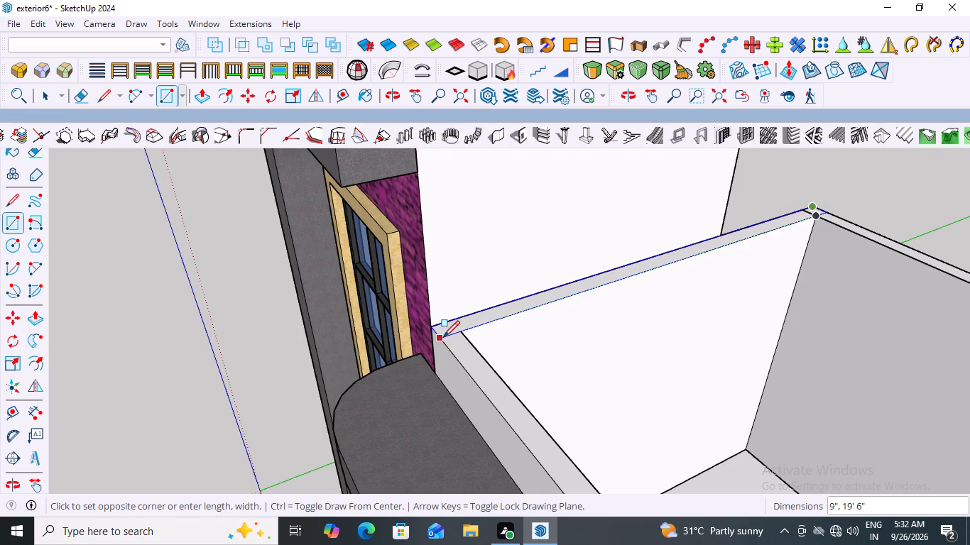
scroll(443, 337, down, 6)
scroll(443, 337, up, 11)
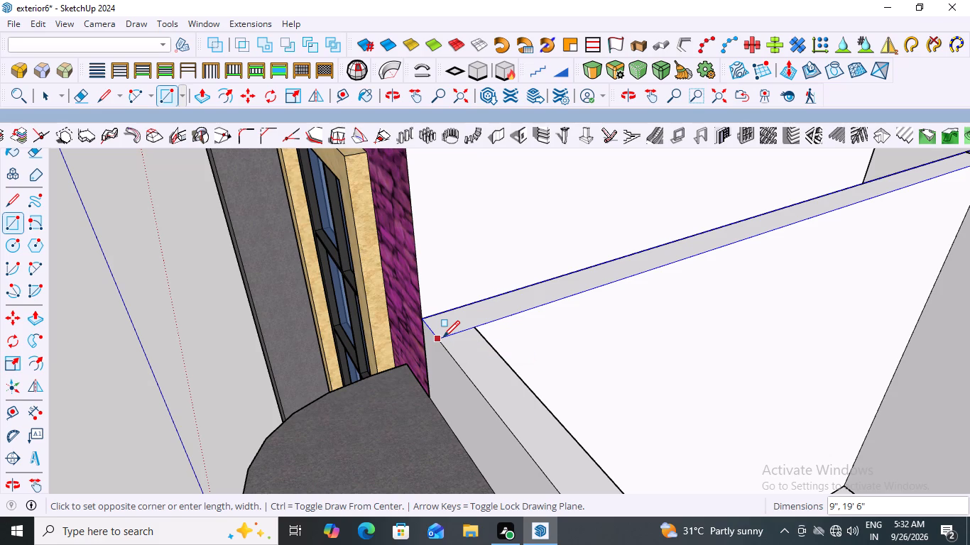
scroll(443, 337, down, 4)
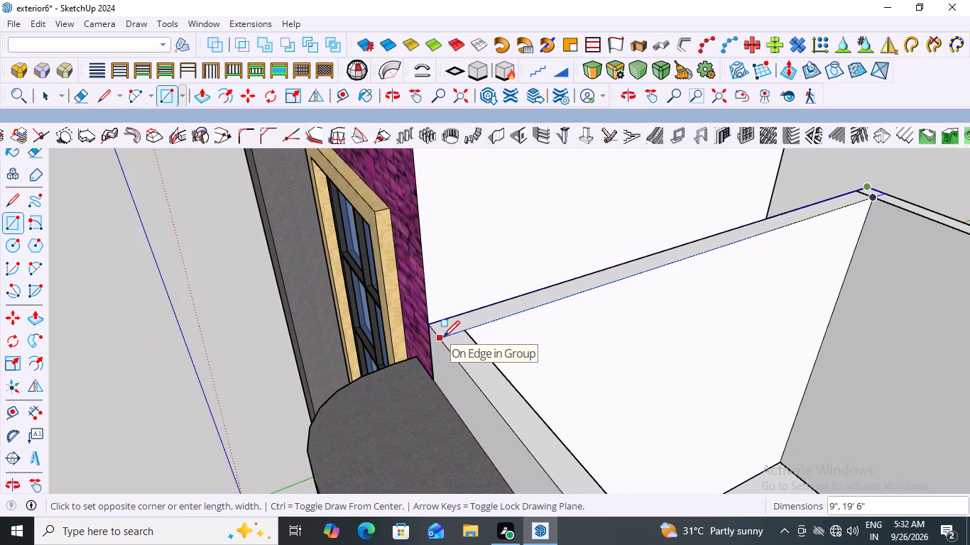
scroll(443, 337, up, 1)
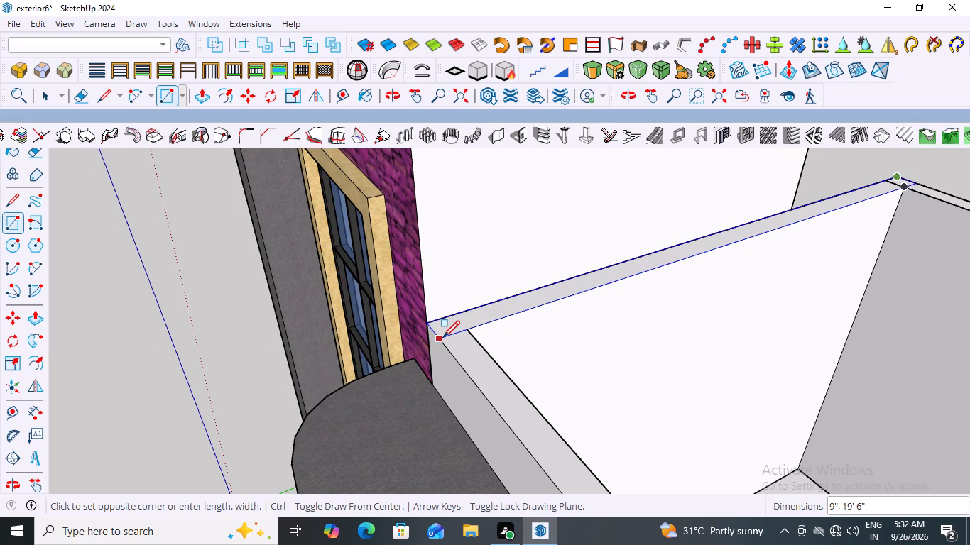
scroll(443, 337, up, 2)
scroll(443, 337, down, 8)
scroll(443, 337, up, 5)
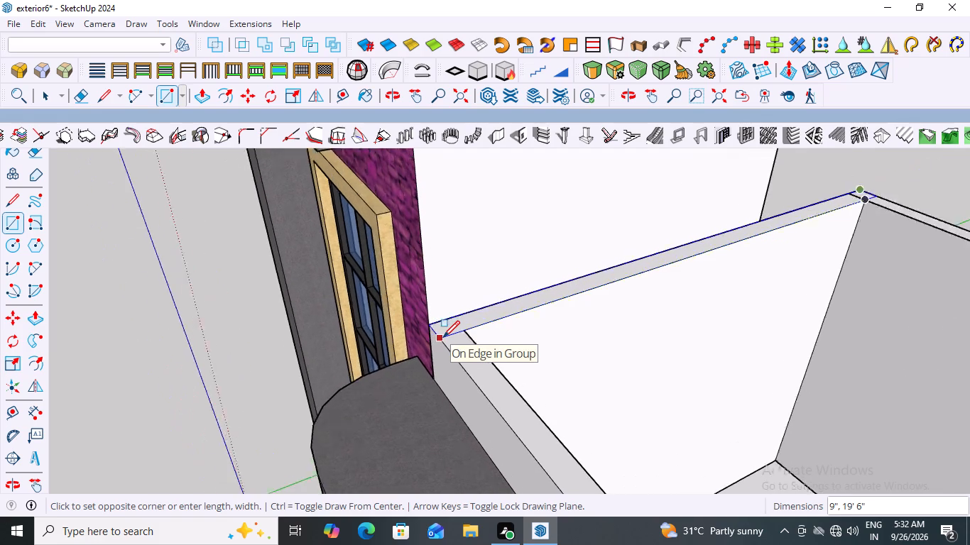
scroll(443, 337, up, 2)
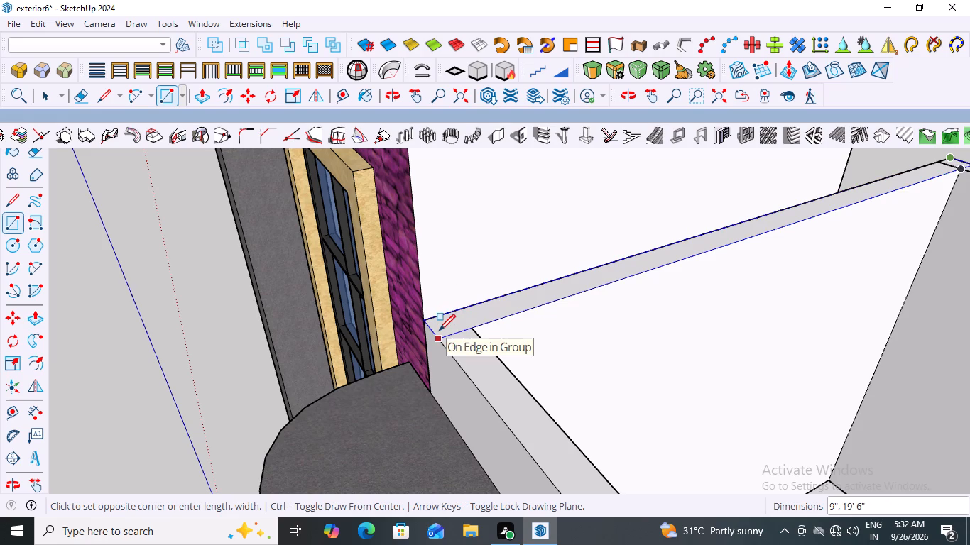
scroll(439, 331, down, 12)
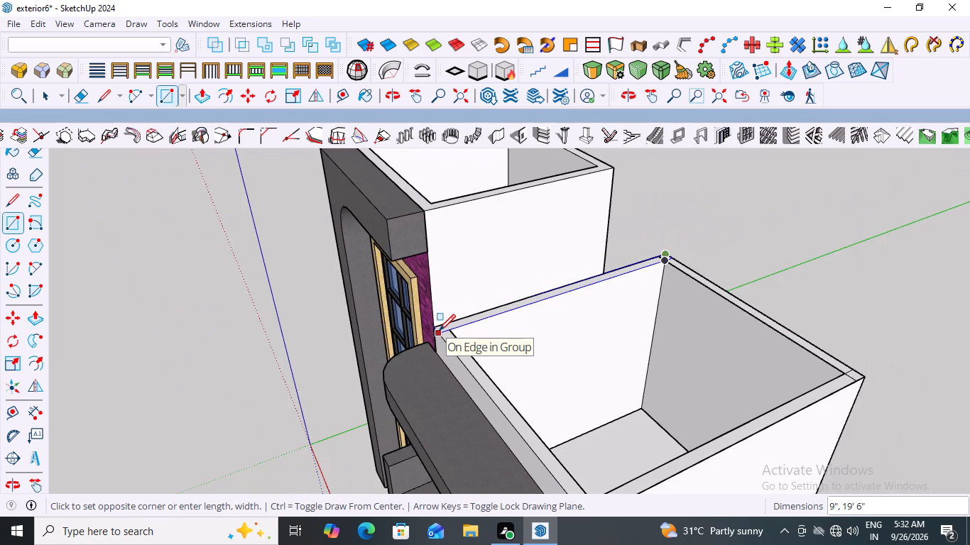
scroll(439, 331, up, 6)
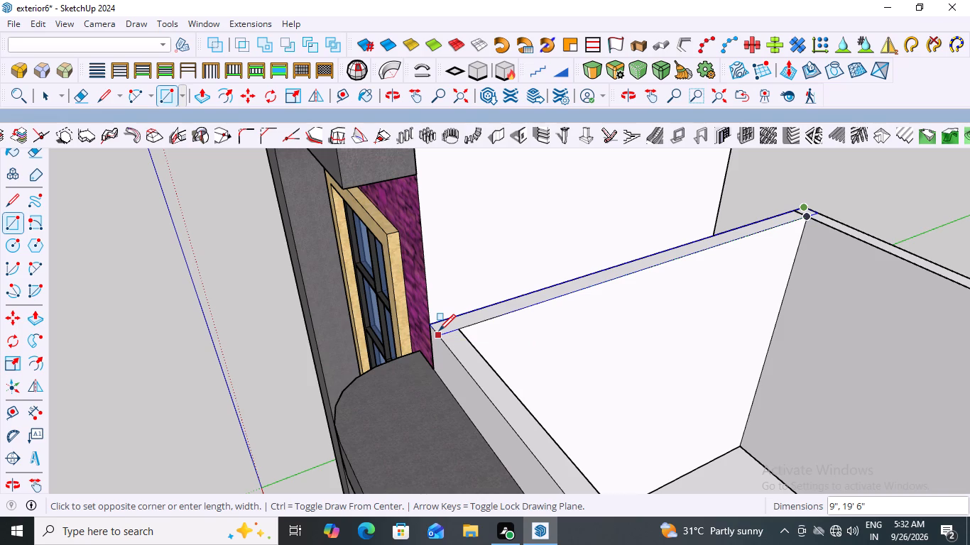
scroll(439, 331, down, 5)
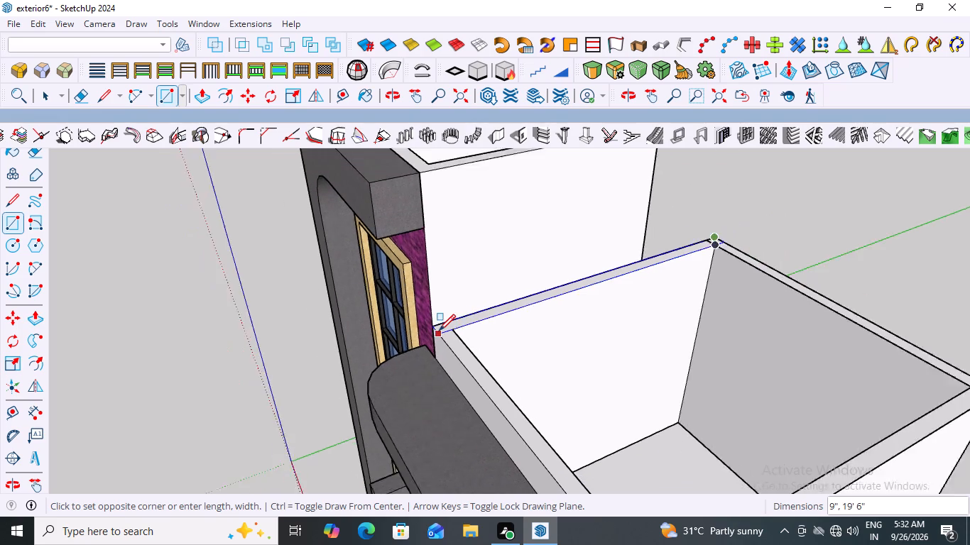
scroll(439, 331, down, 2)
scroll(439, 331, up, 12)
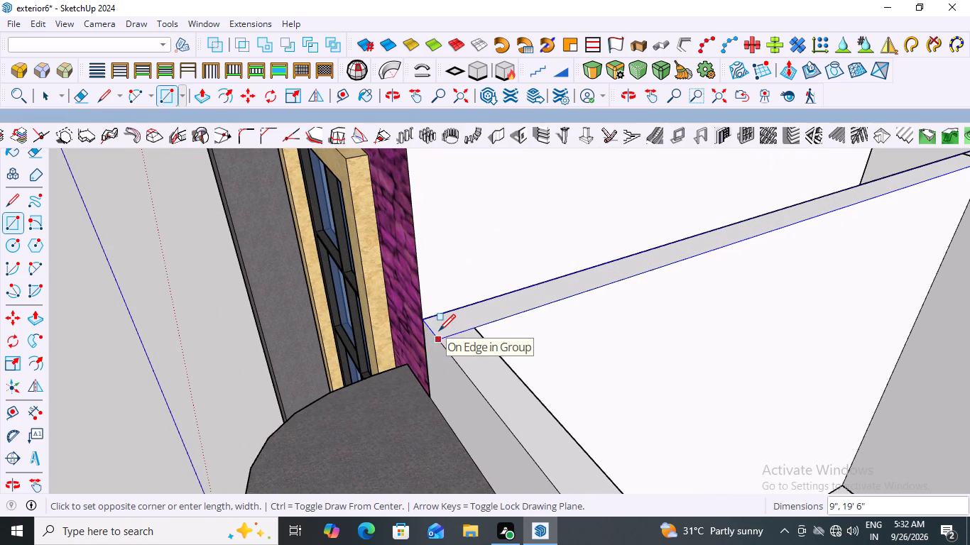
scroll(439, 331, up, 1)
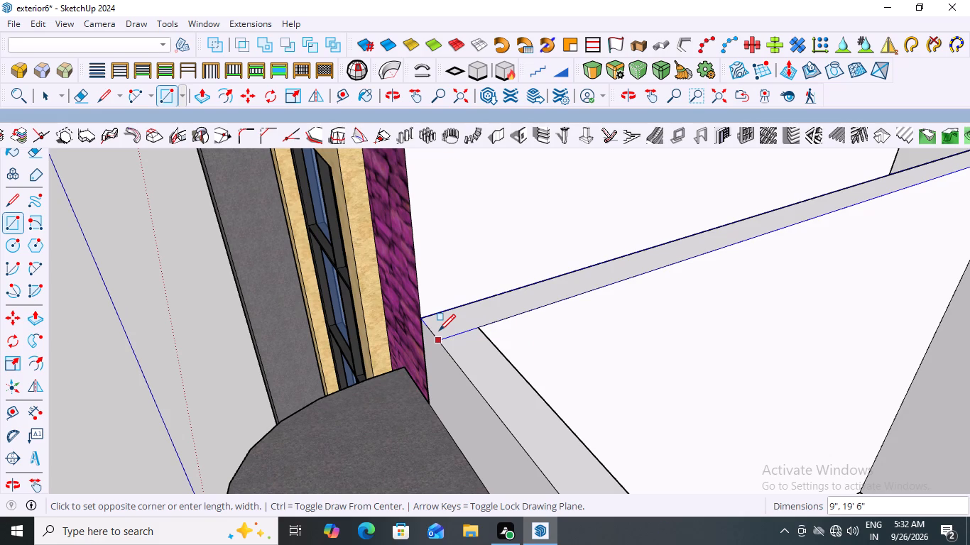
scroll(439, 331, down, 9)
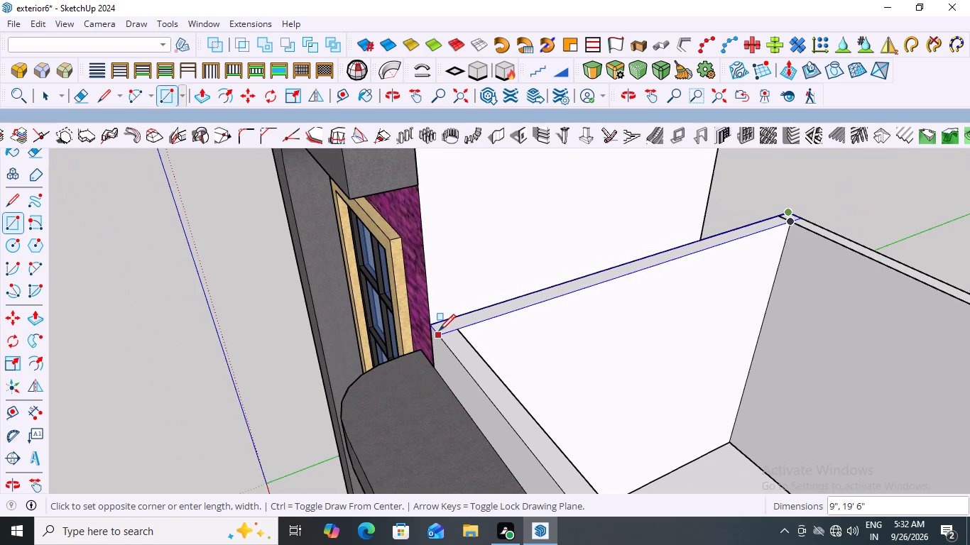
scroll(439, 331, down, 2)
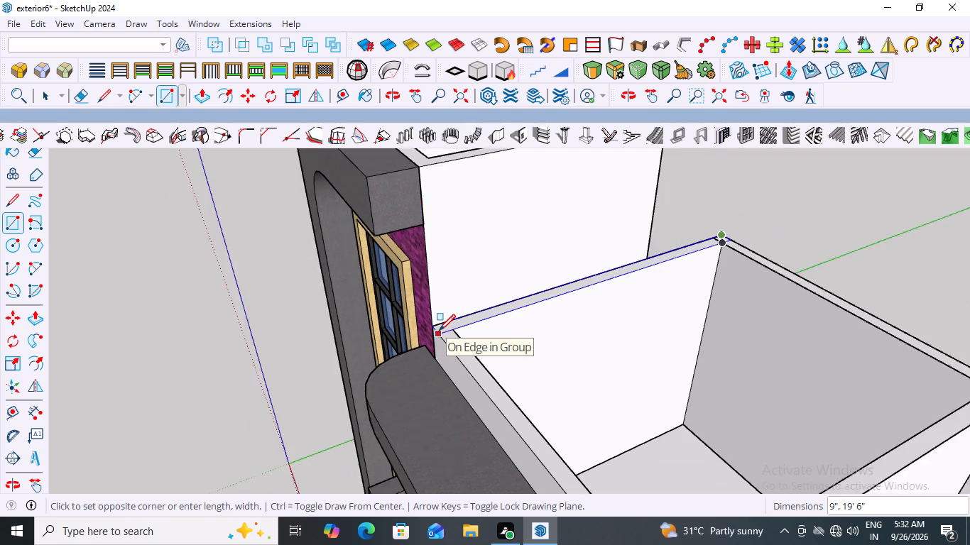
scroll(439, 331, down, 4)
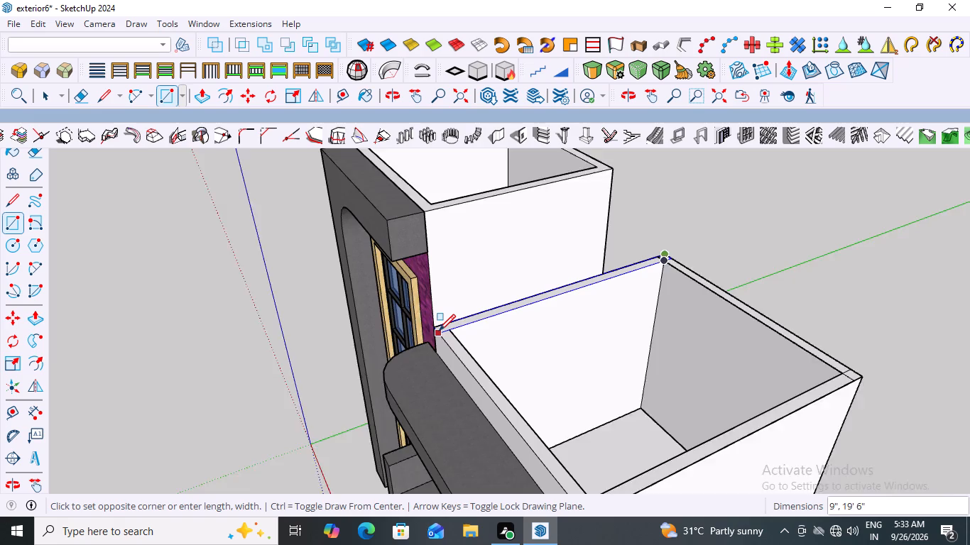
scroll(439, 331, up, 6)
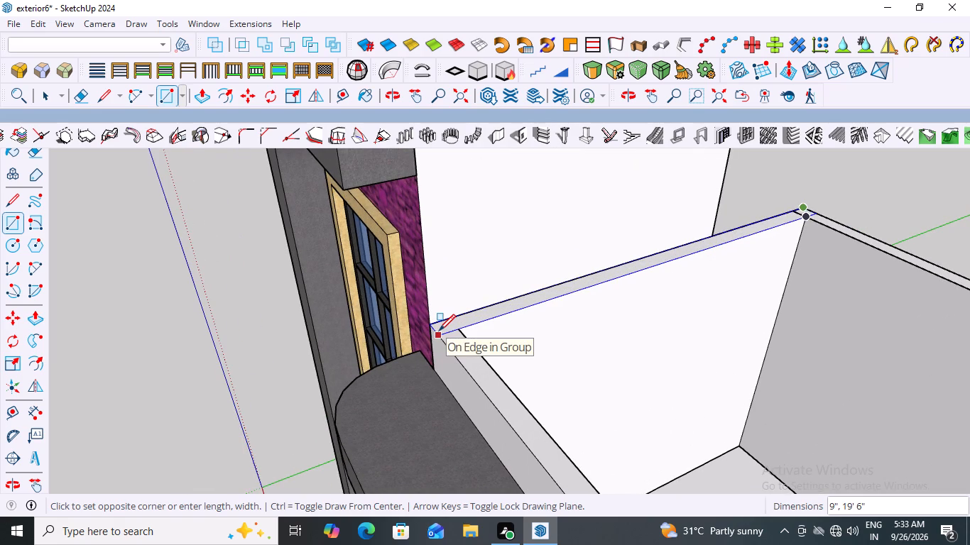
scroll(439, 331, down, 8)
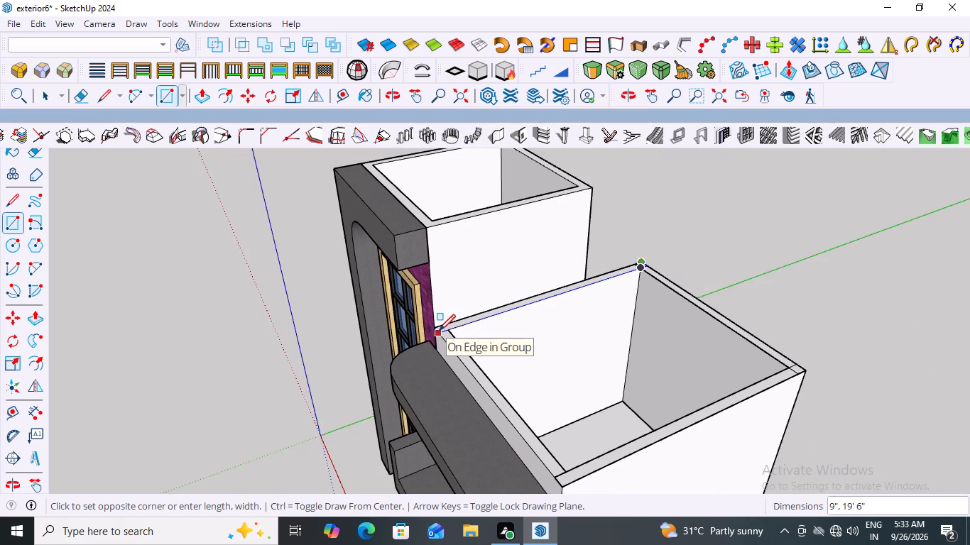
scroll(439, 331, up, 7)
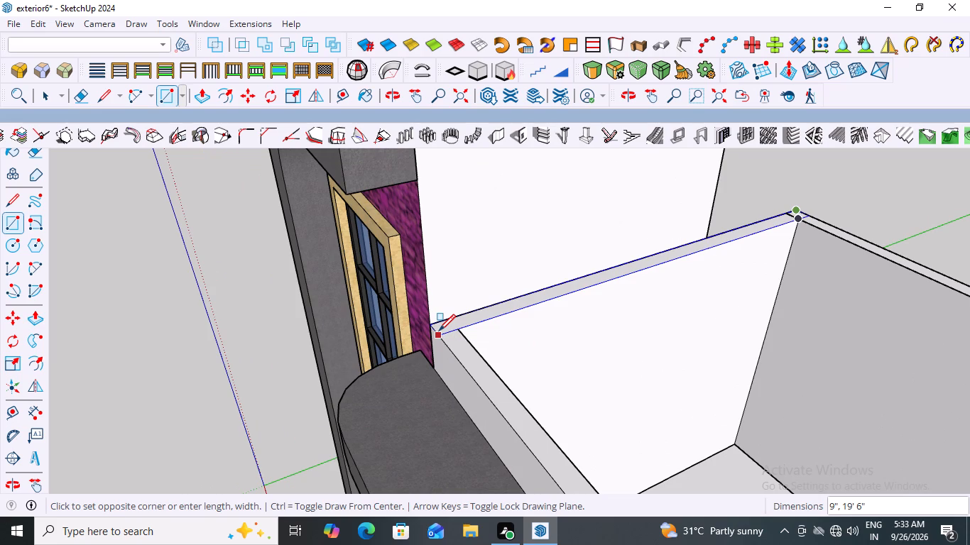
scroll(439, 331, up, 2)
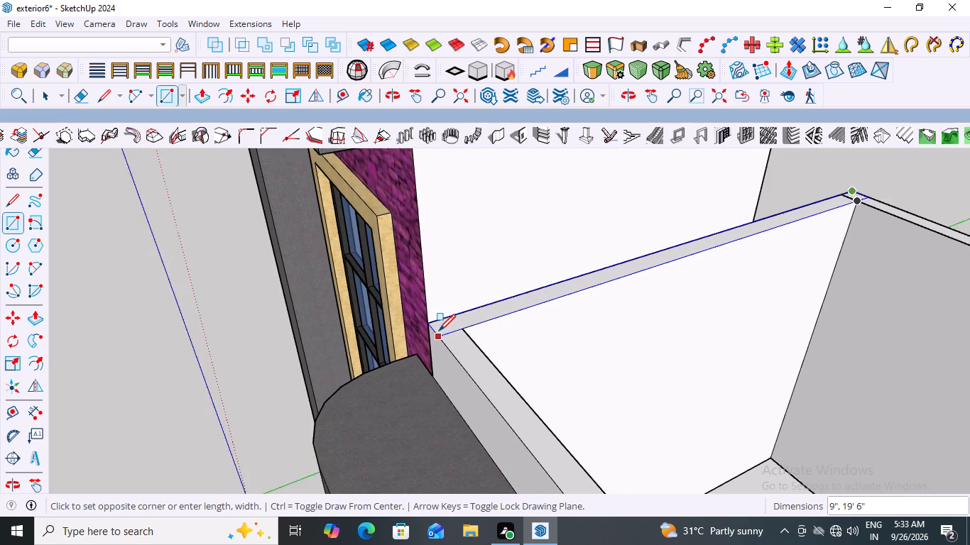
scroll(439, 331, up, 7)
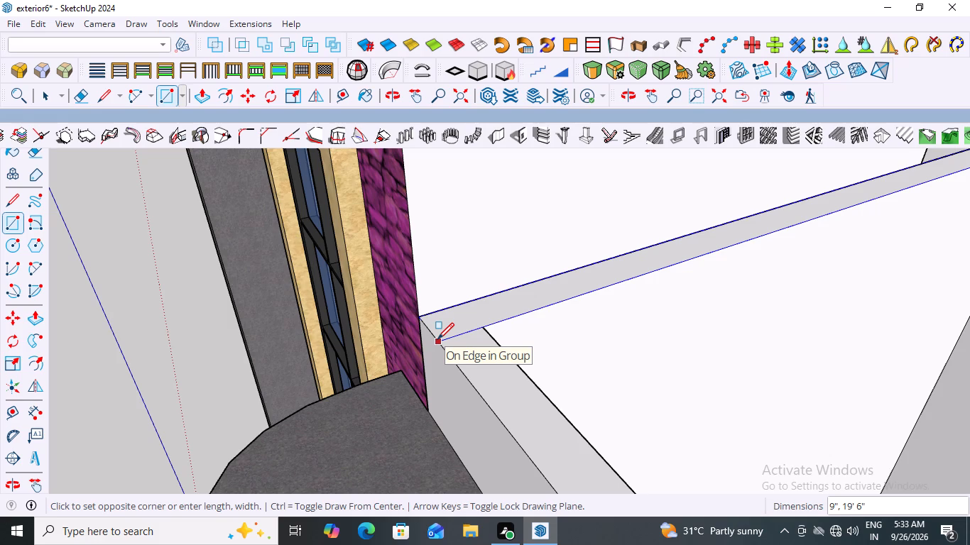
scroll(437, 339, down, 14)
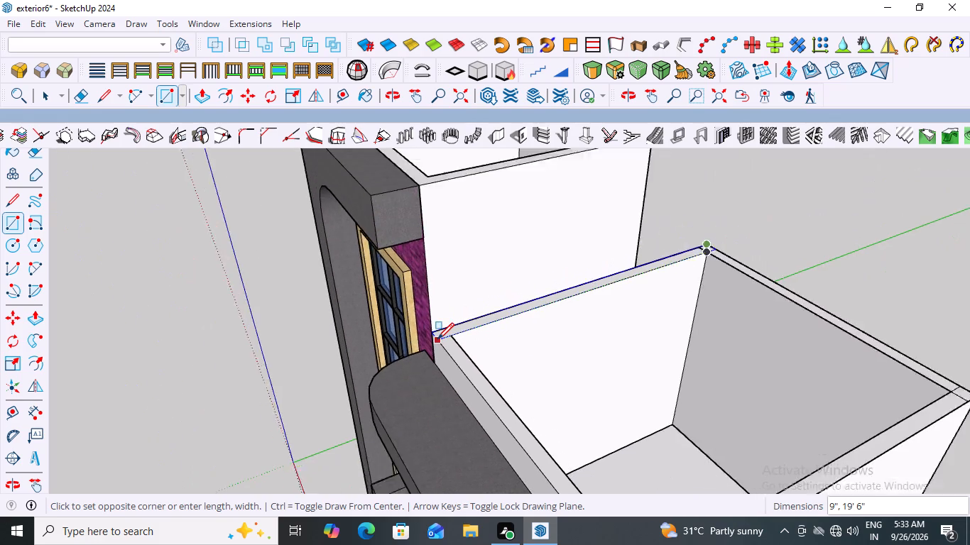
scroll(437, 339, down, 2)
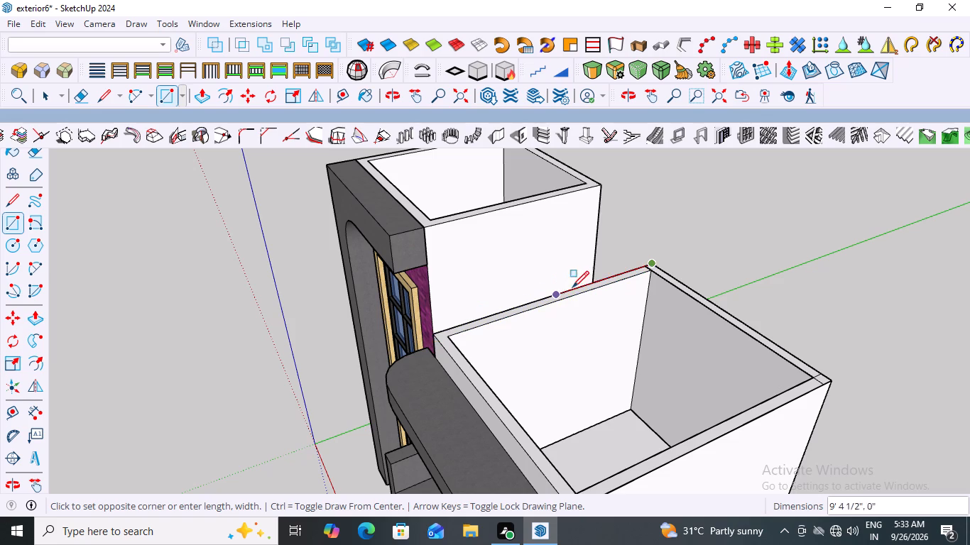
scroll(602, 292, up, 6)
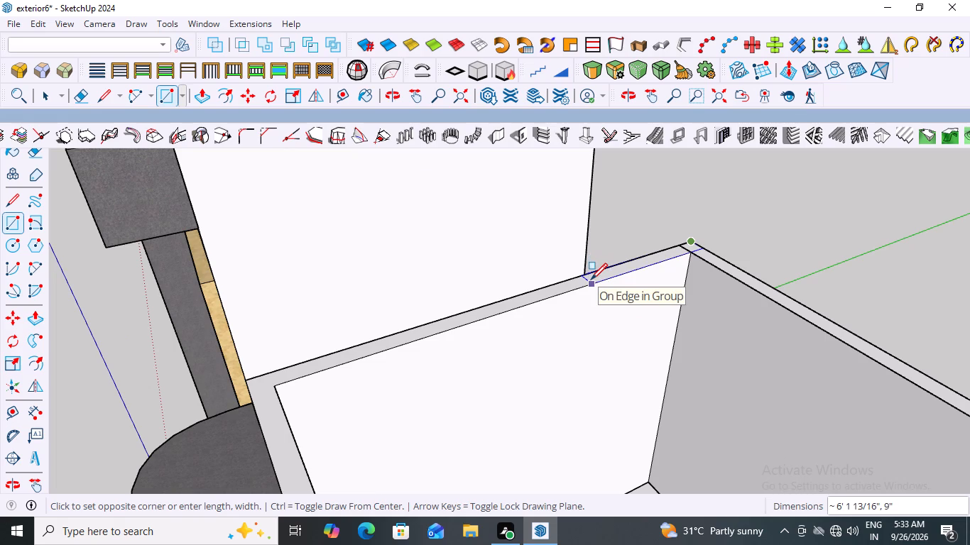
scroll(591, 280, down, 11)
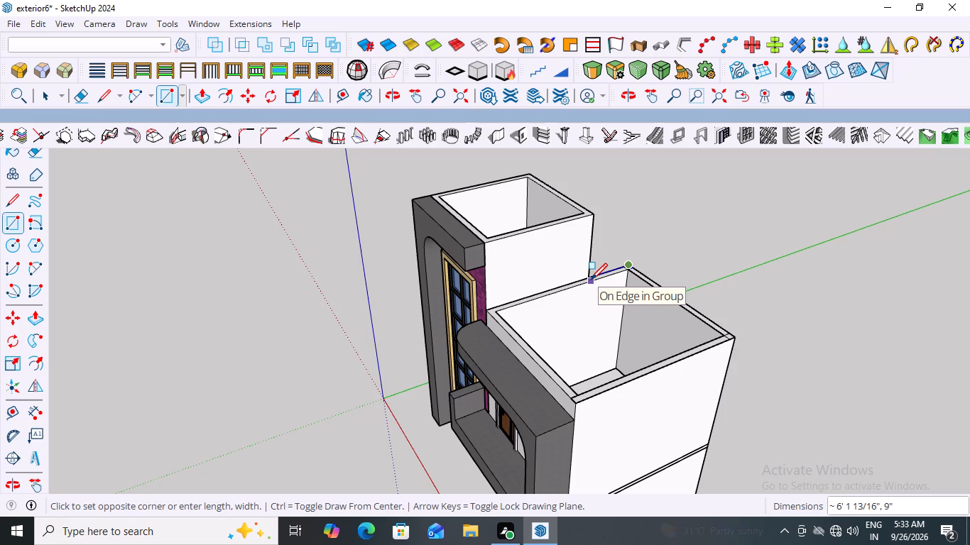
scroll(591, 280, up, 5)
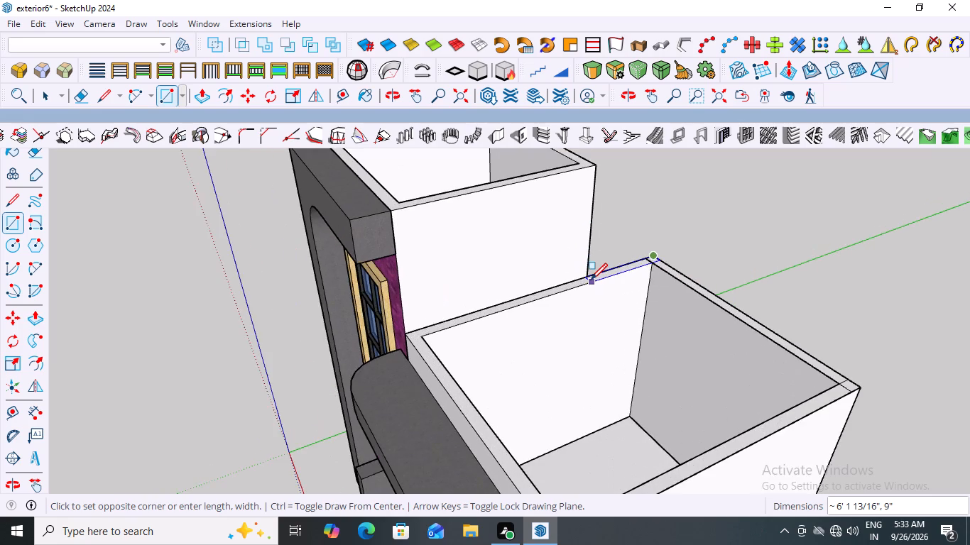
scroll(591, 280, down, 8)
scroll(591, 280, up, 3)
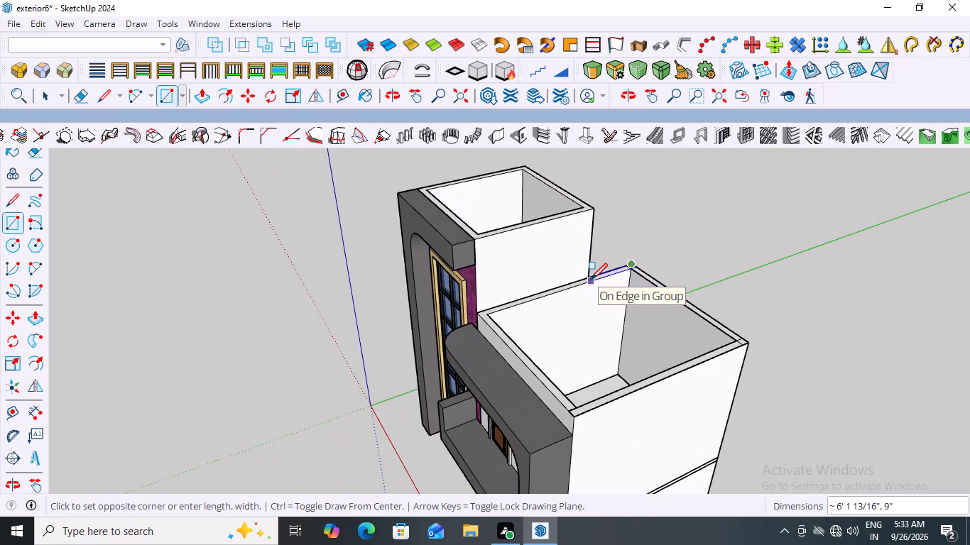
scroll(591, 280, up, 1)
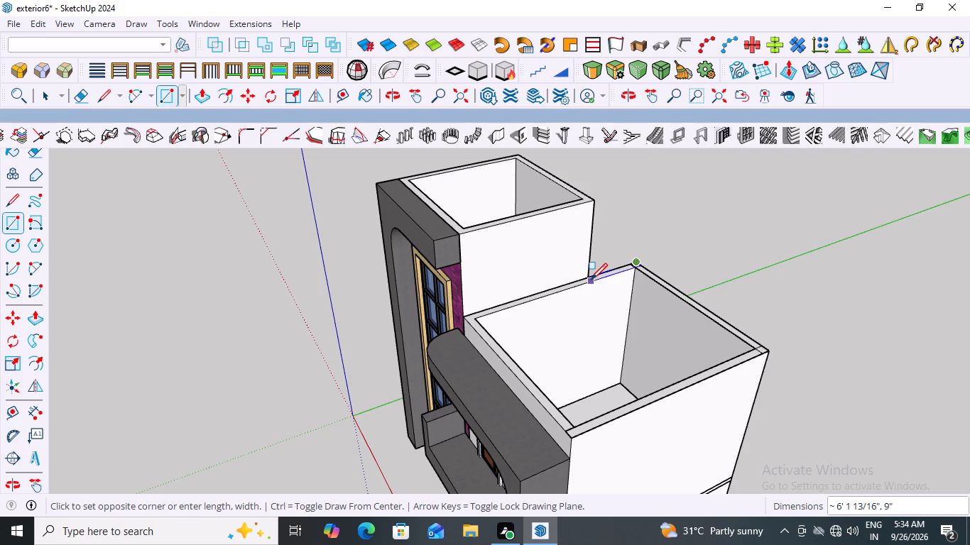
scroll(481, 328, up, 1)
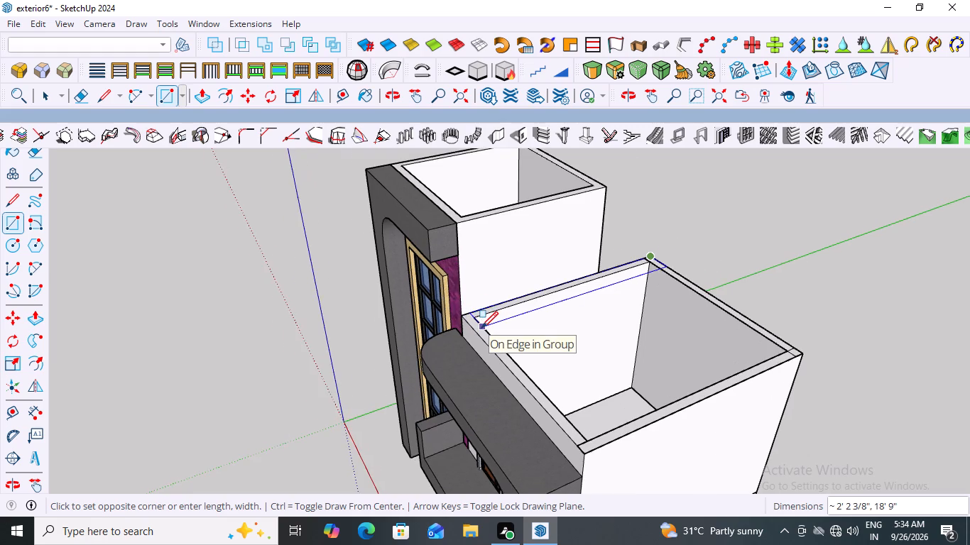
scroll(481, 328, up, 2)
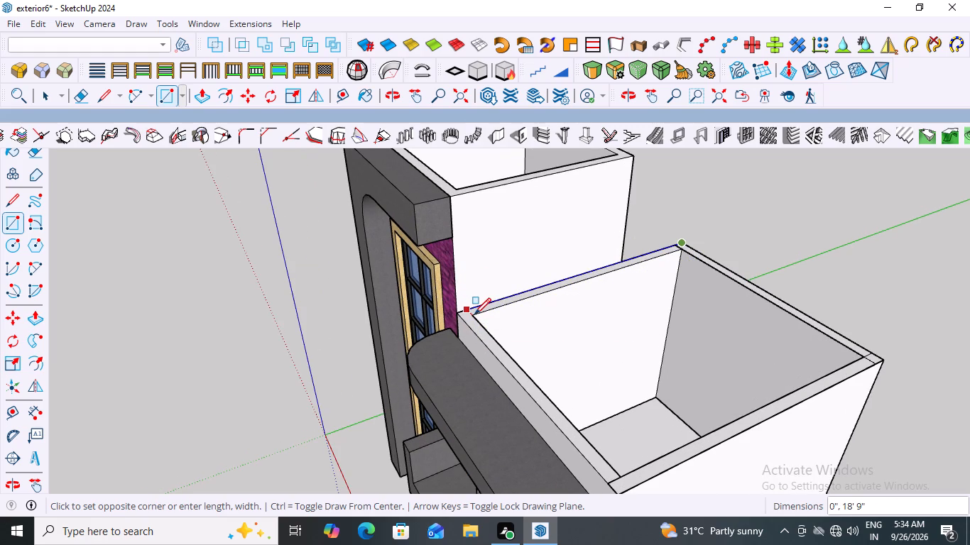
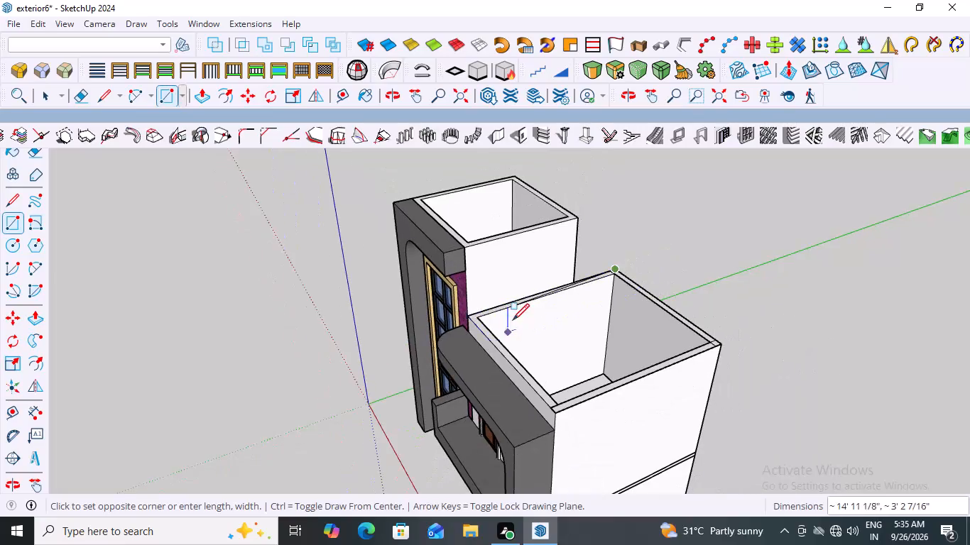
Draw a rectangle about 6' by 9" on top of the lower block's tower-side wall, from its back corner to the tower's edge.
scroll(513, 320, down, 5)
scroll(584, 315, down, 3)
middle_drag(625, 302, 262, 248)
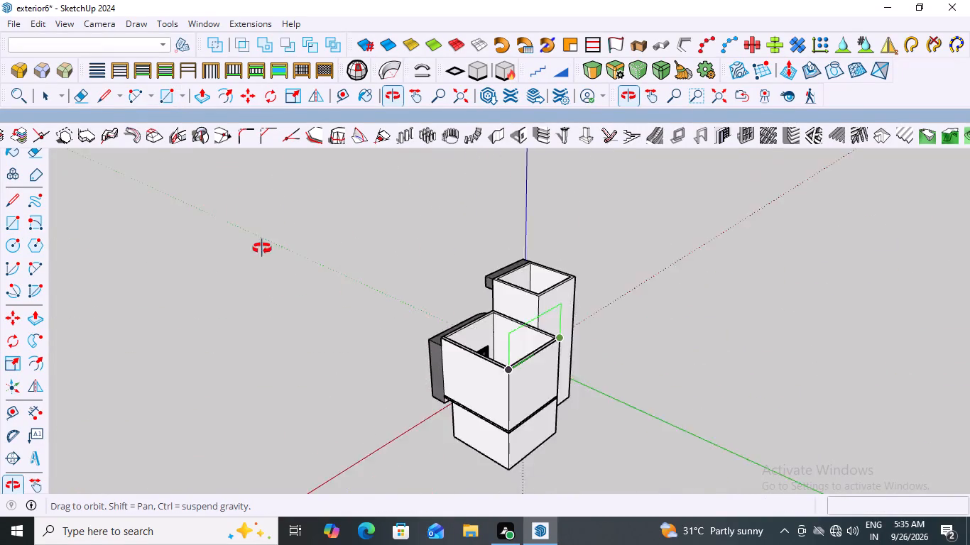
middle_drag(262, 248, 121, 337)
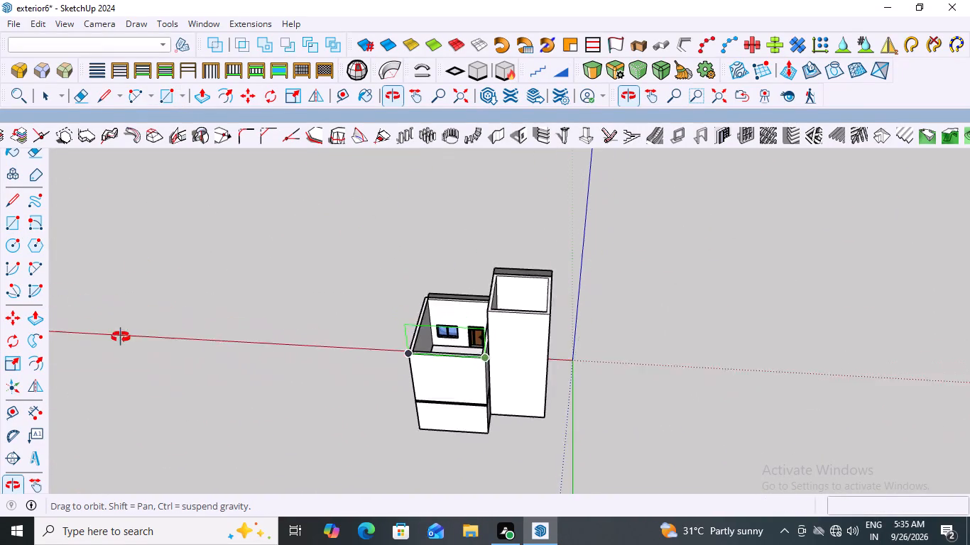
middle_drag(121, 337, 570, 382)
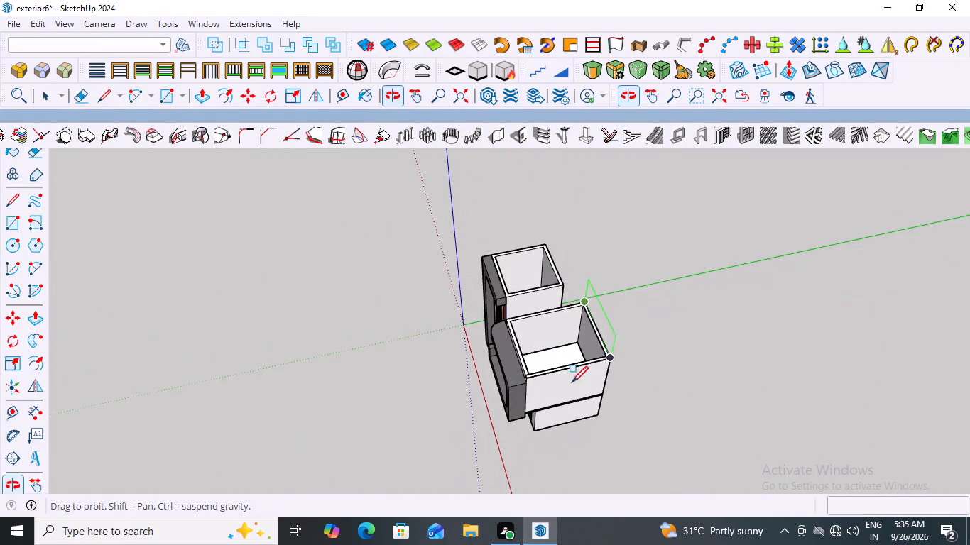
middle_drag(643, 358, 612, 338)
scroll(585, 332, up, 1)
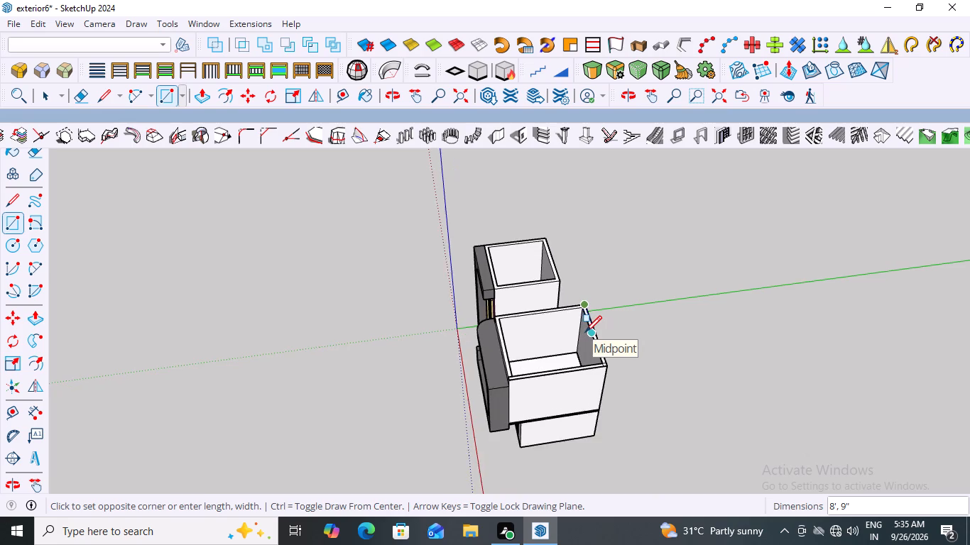
scroll(585, 332, up, 5)
scroll(541, 346, down, 8)
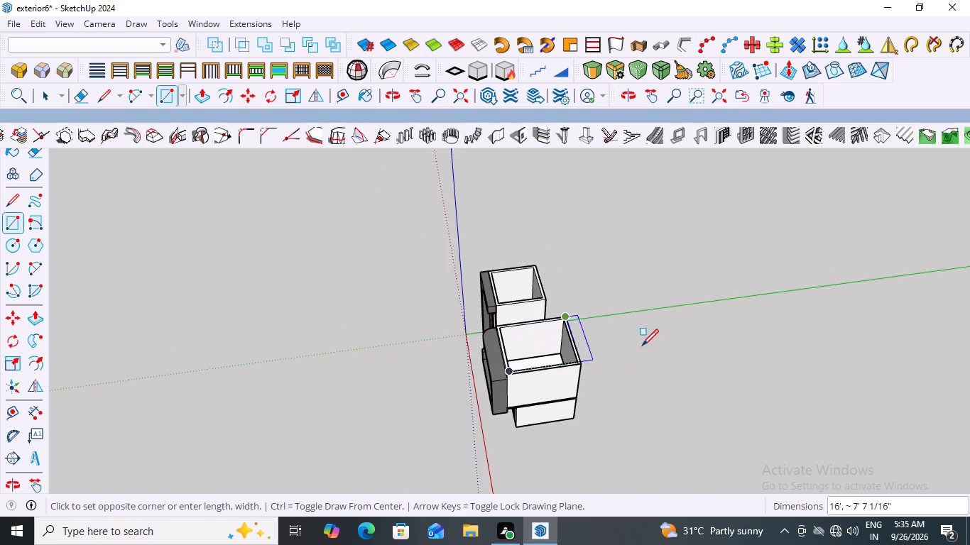
scroll(761, 324, down, 6)
scroll(682, 375, down, 2)
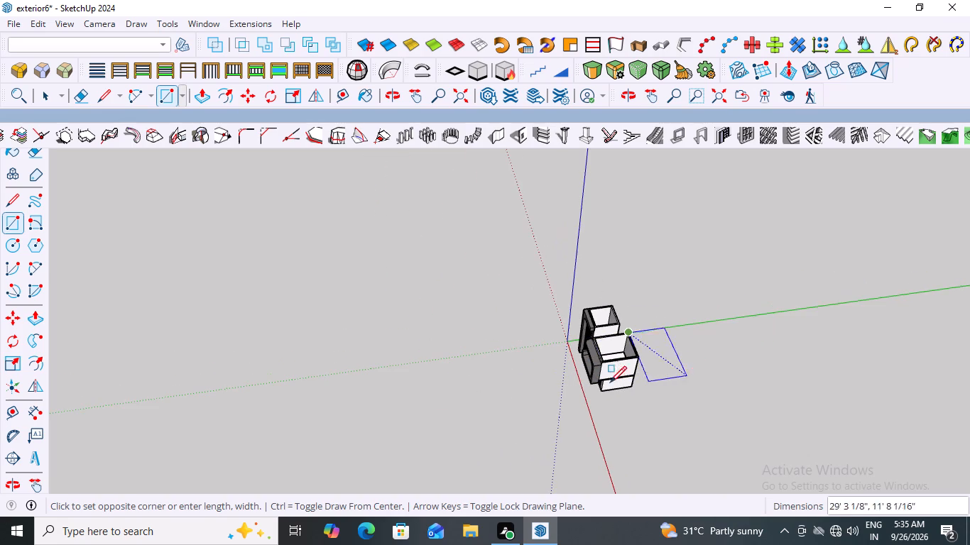
middle_drag(544, 399, 593, 400)
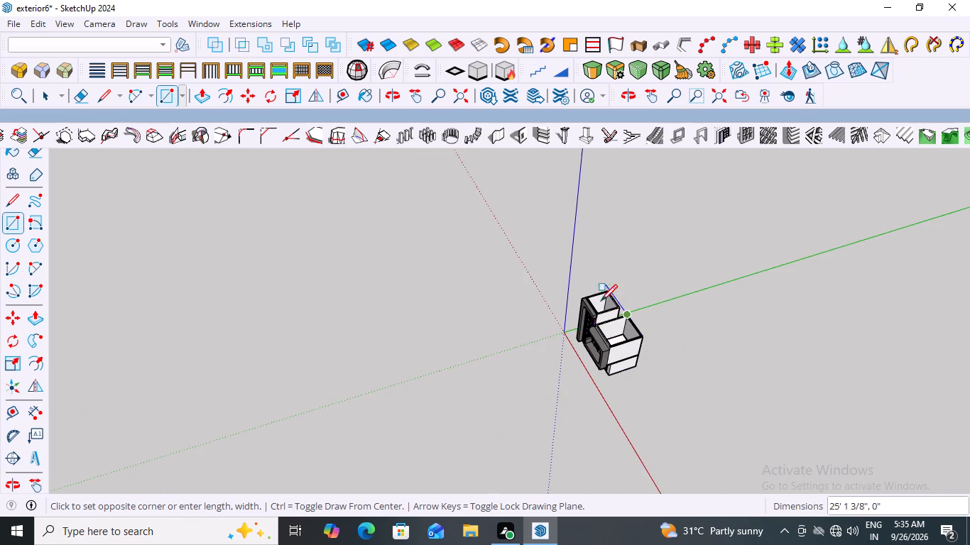
scroll(614, 323, up, 15)
scroll(632, 238, up, 3)
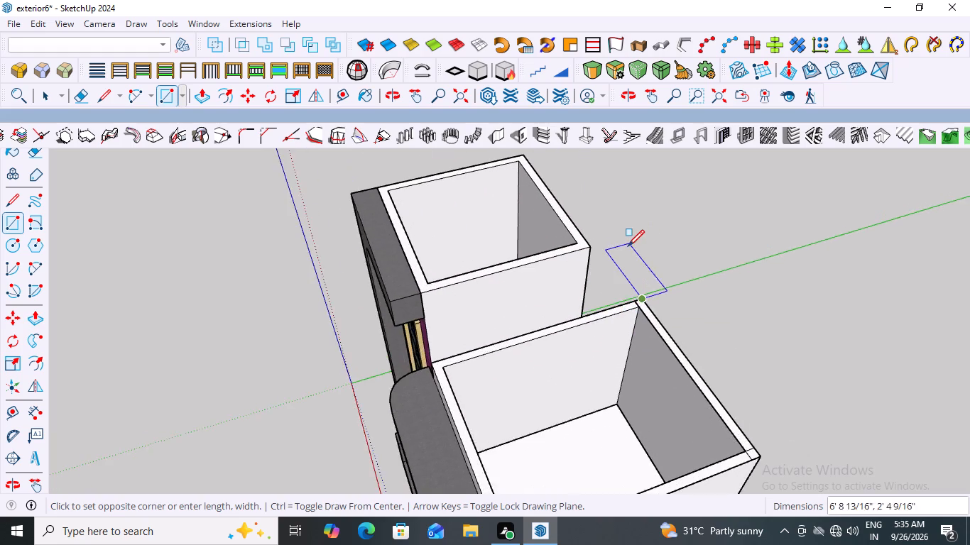
scroll(628, 246, up, 2)
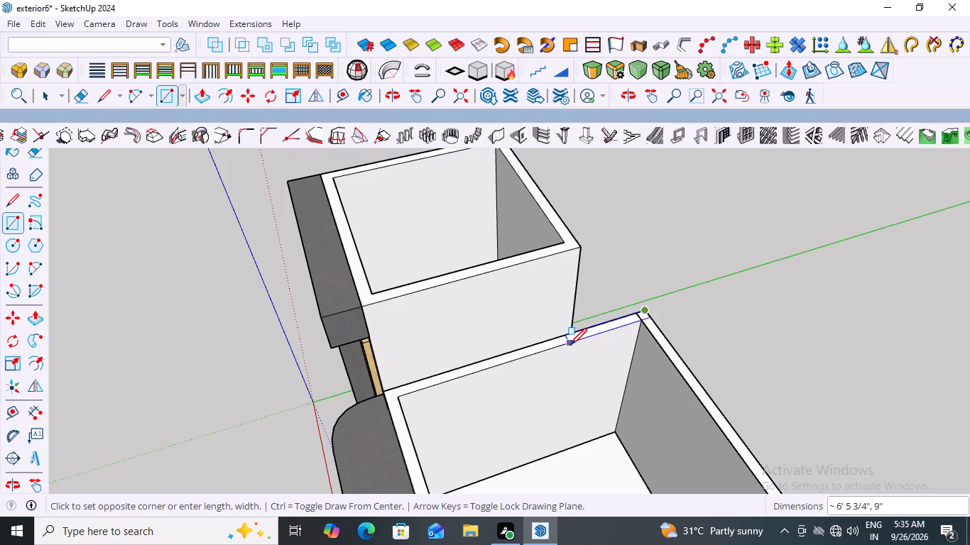
scroll(578, 339, up, 9)
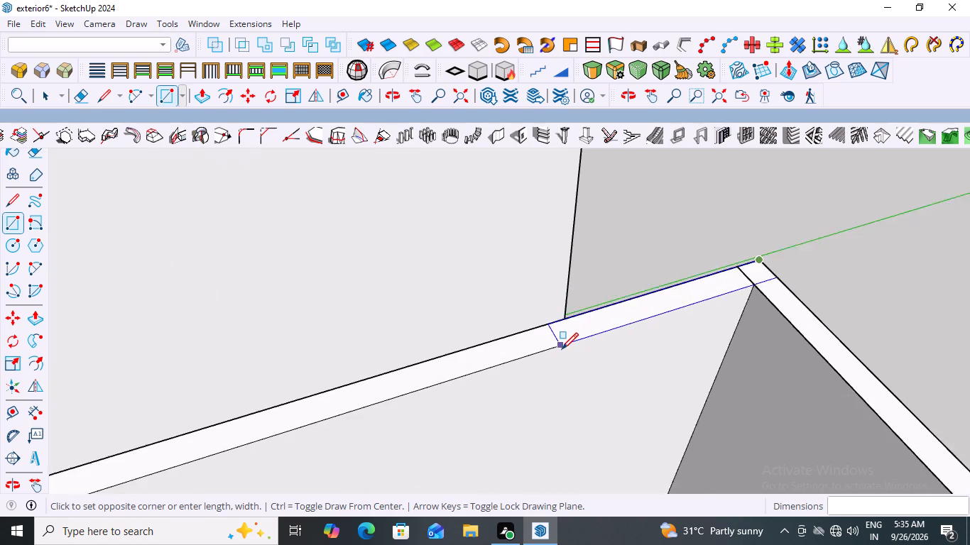
scroll(562, 349, up, 5)
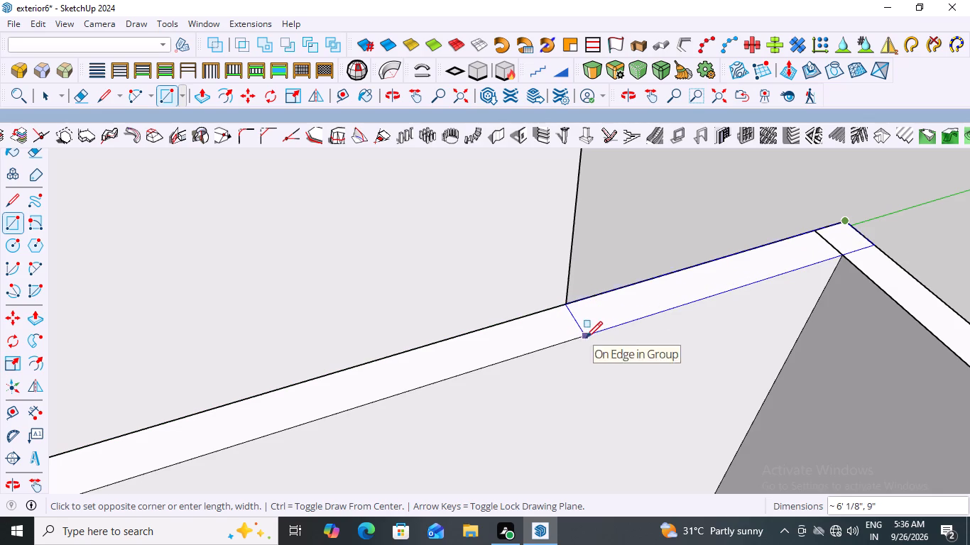
click(586, 338)
key(space)
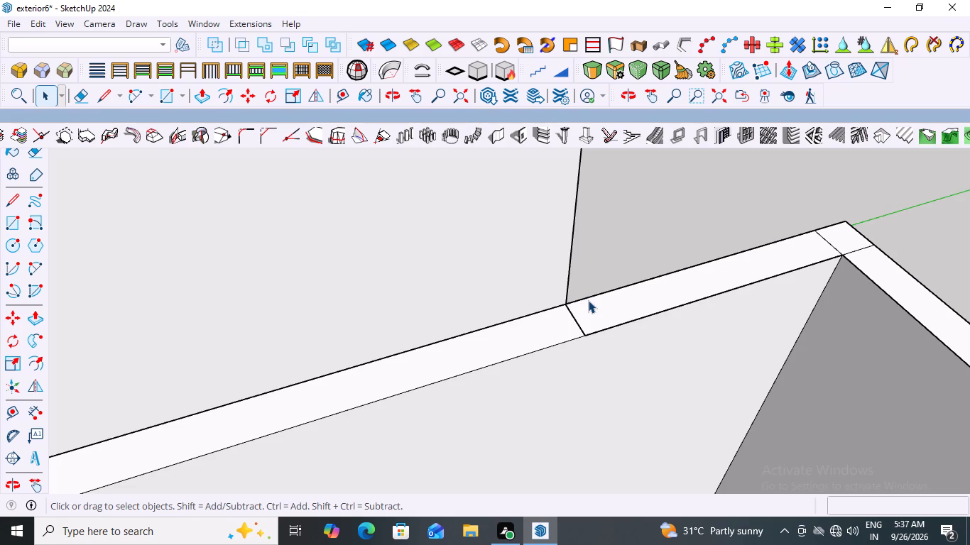
Delete the two edges dividing the wall-top faces at the lower block's back corner nearest the tower.
scroll(454, 346, down, 4)
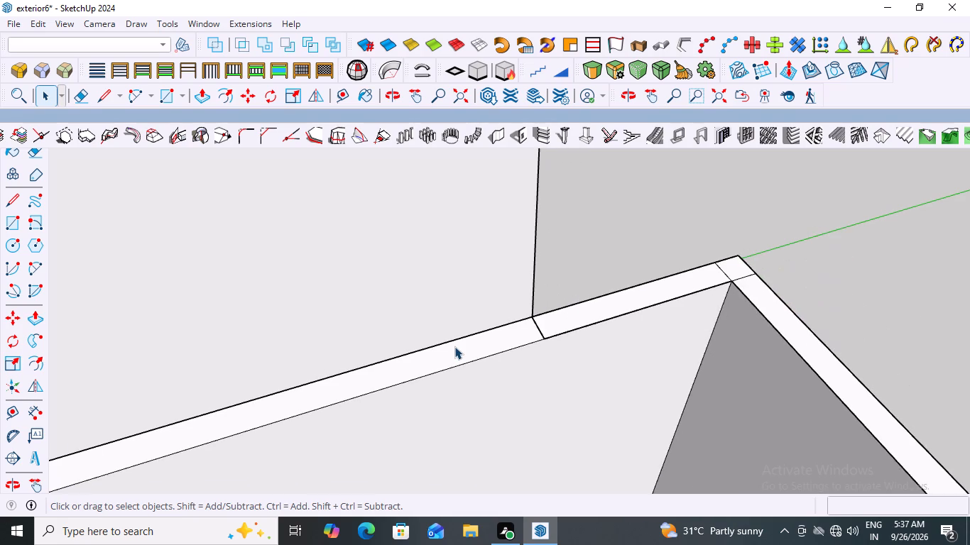
scroll(454, 346, down, 3)
scroll(514, 343, down, 17)
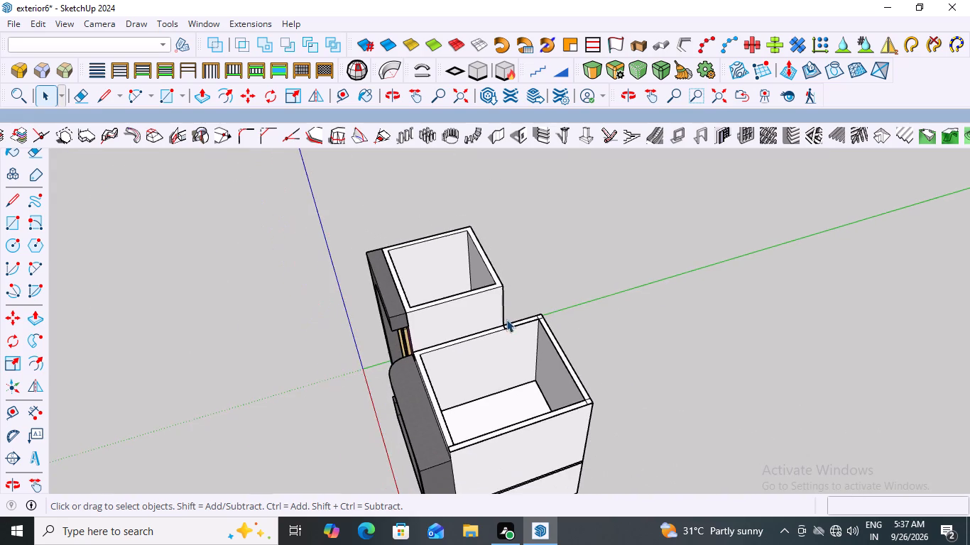
scroll(571, 417, up, 7)
click(569, 397)
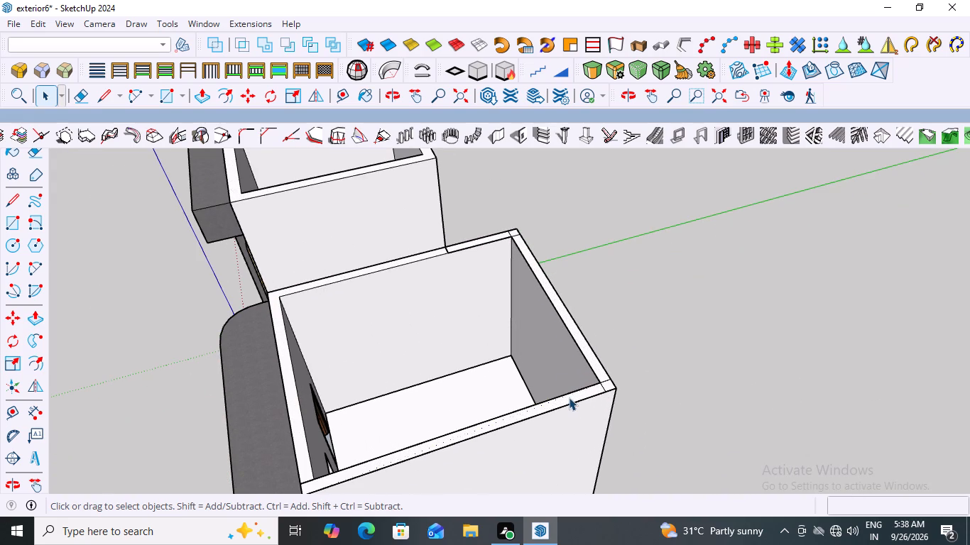
double_click(569, 397)
scroll(667, 359, down, 4)
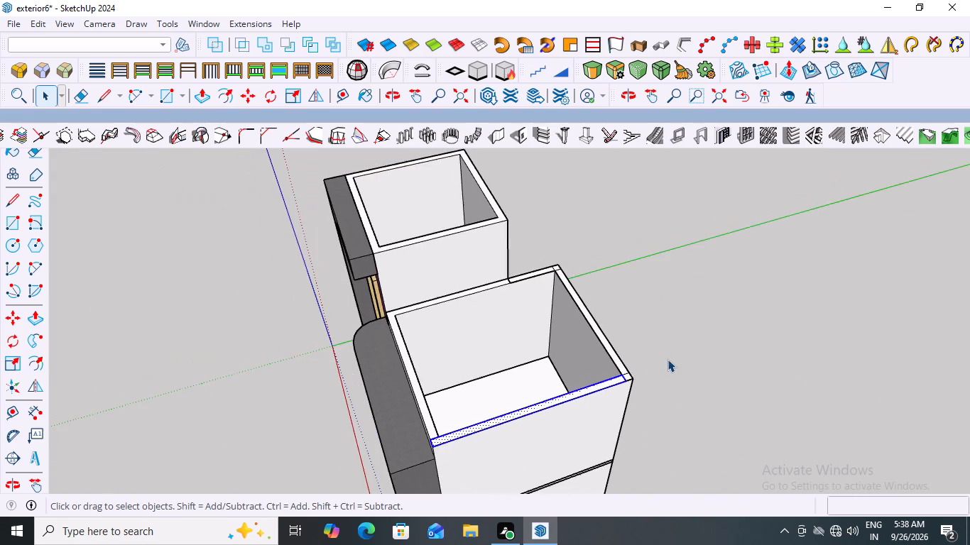
scroll(541, 397, up, 2)
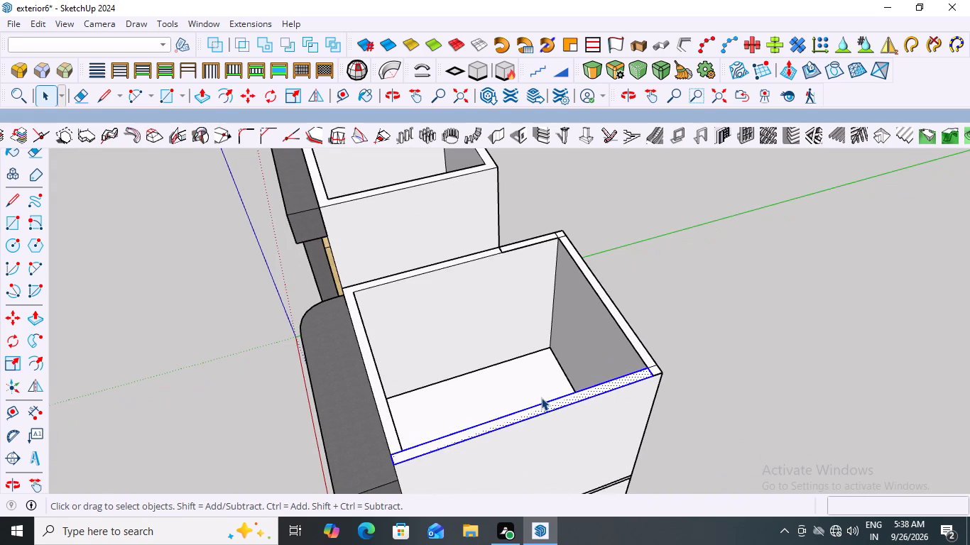
shift+double_click(647, 359)
scroll(575, 242, up, 7)
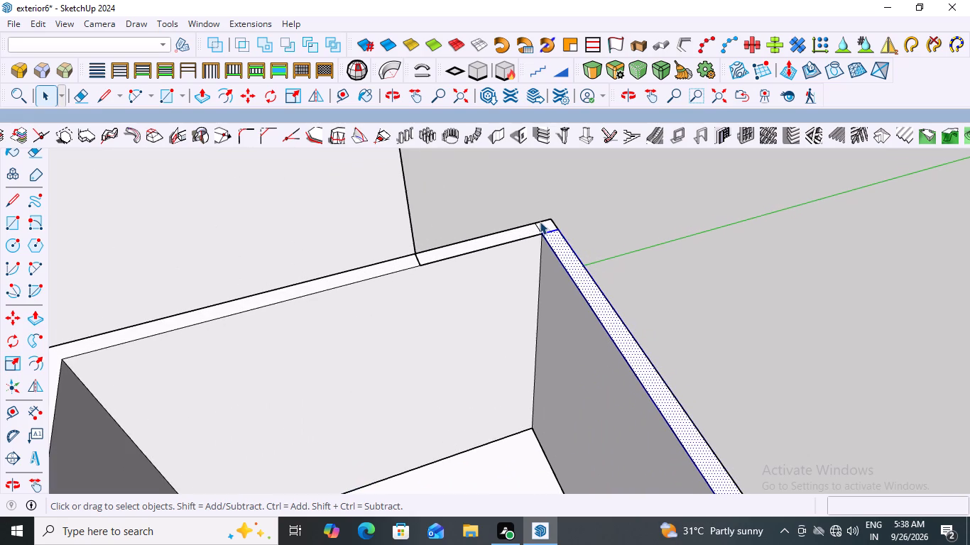
shift+double_click(495, 238)
scroll(539, 229, up, 5)
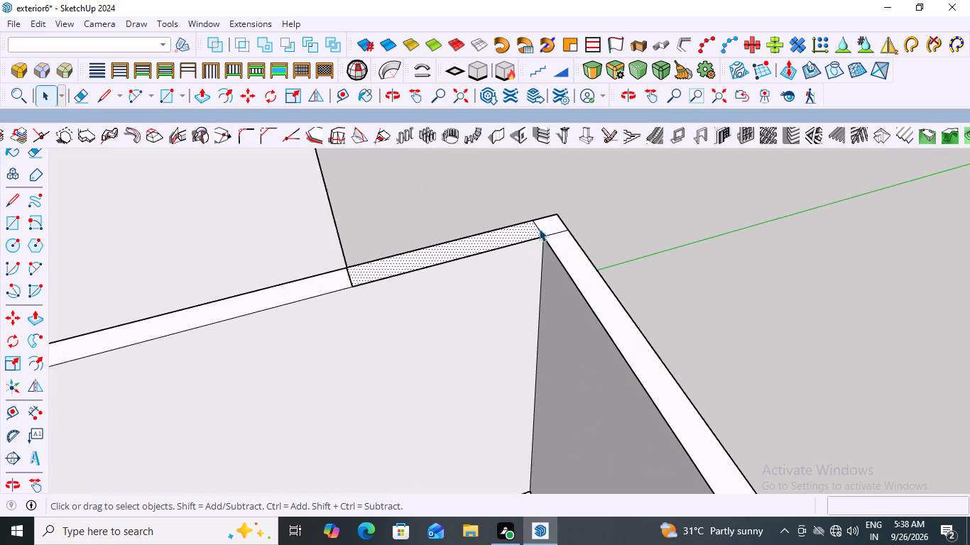
scroll(539, 229, up, 9)
click(527, 249)
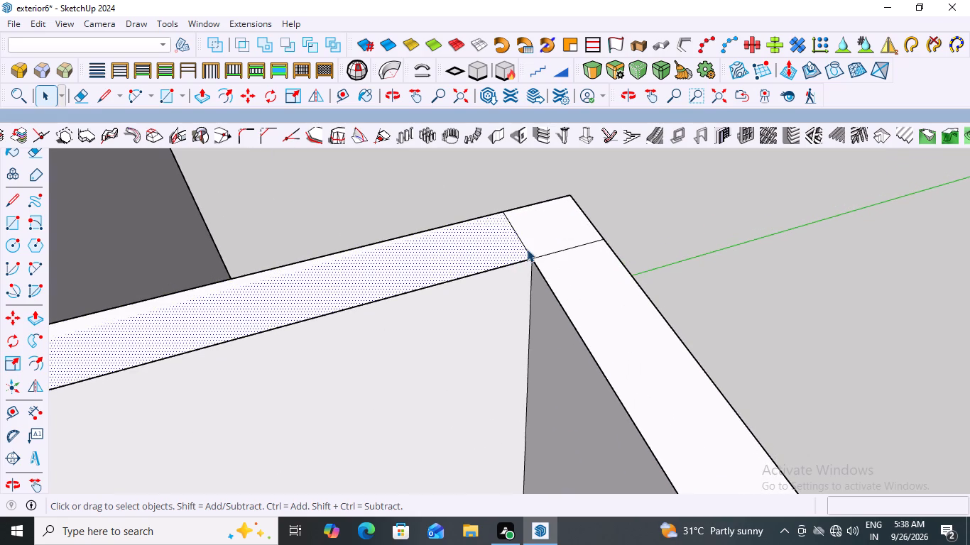
key(End)
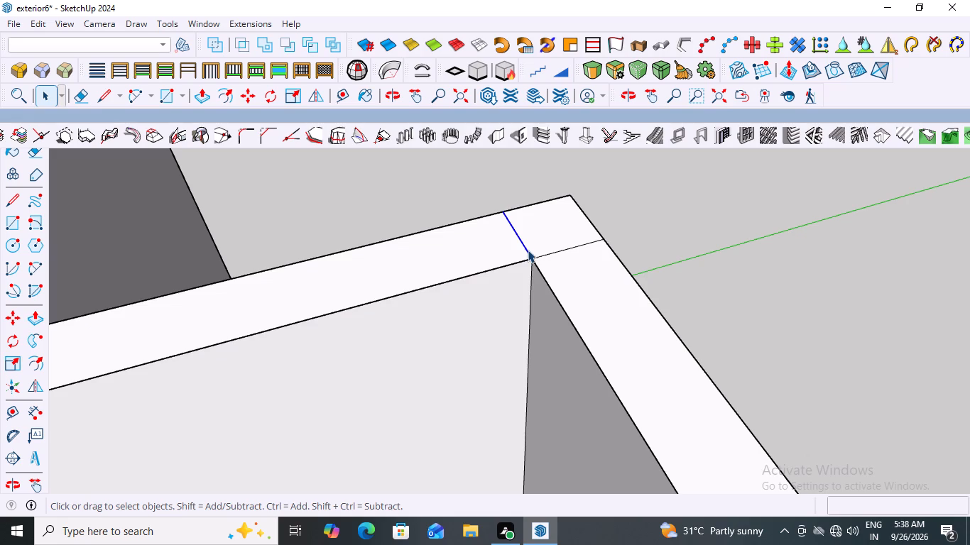
key(Delete)
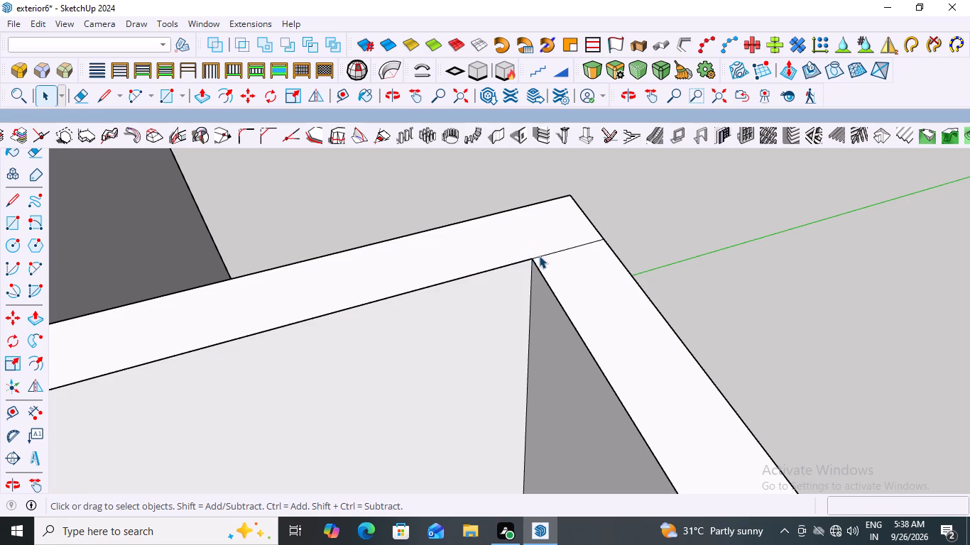
click(541, 255)
key(Delete)
Delete the two edges dividing the wall-top faces at the lower block's back corner farthest from the tower.
scroll(577, 233, down, 12)
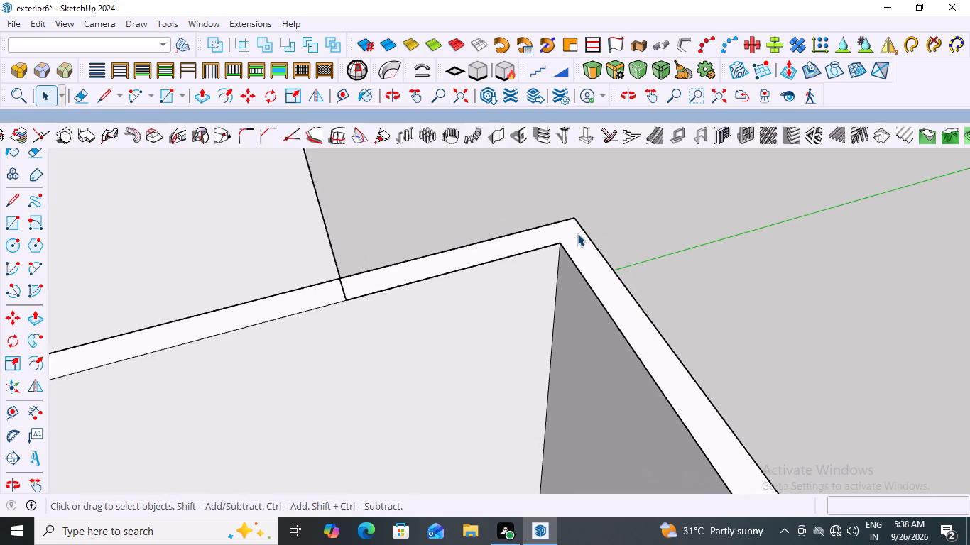
scroll(577, 233, down, 17)
scroll(673, 357, up, 10)
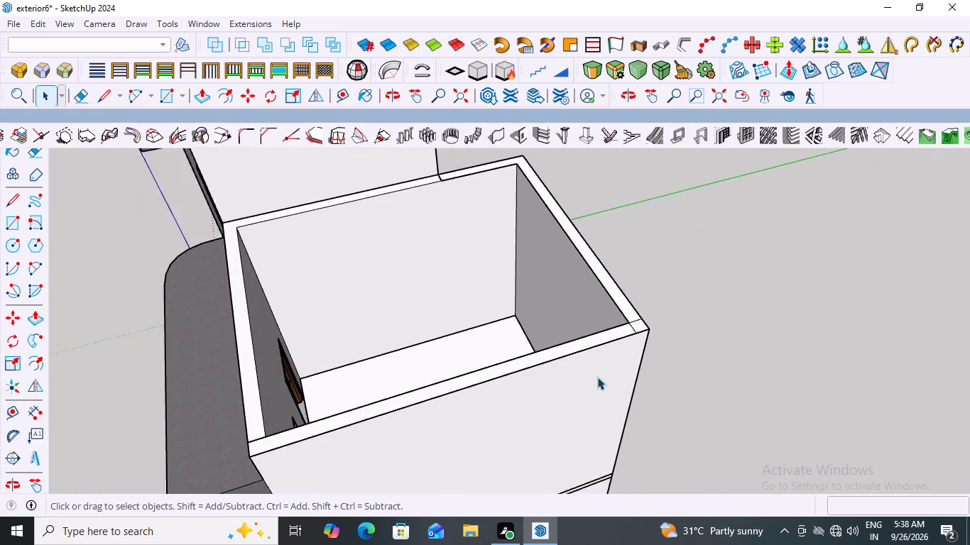
scroll(597, 377, up, 3)
scroll(639, 300, up, 9)
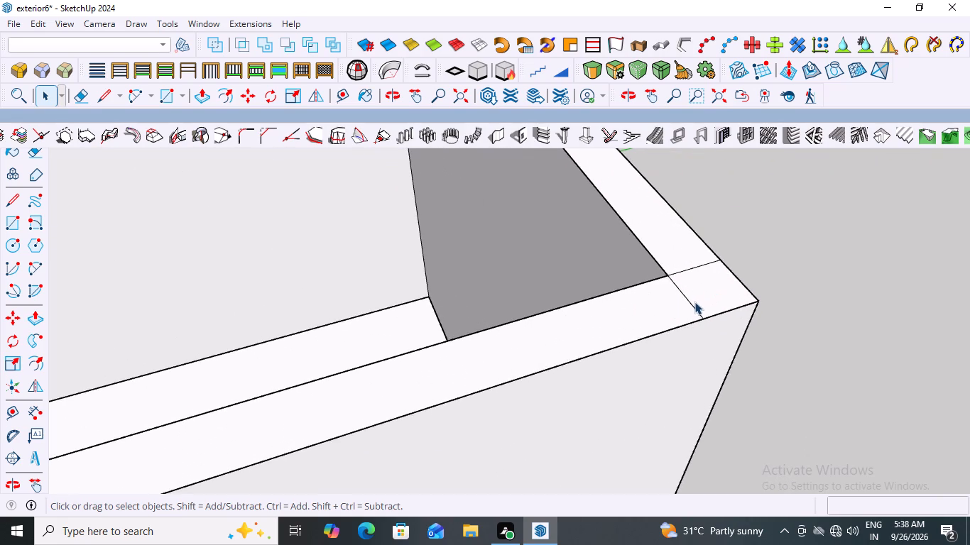
click(693, 306)
key(Delete)
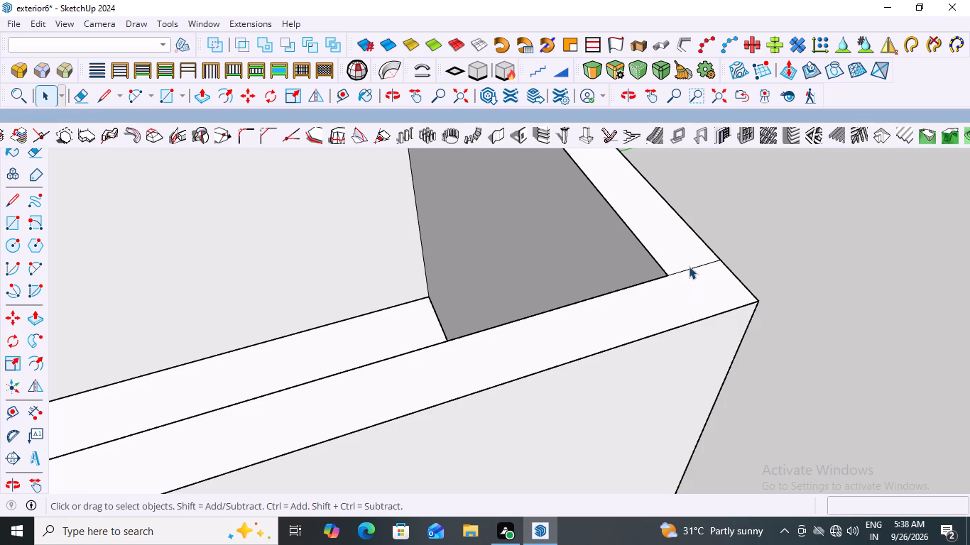
click(689, 266)
click(692, 270)
key(Delete)
Push/Pull the joined wall-top face of the lower block up 5' to form a parapet.
scroll(719, 267, down, 18)
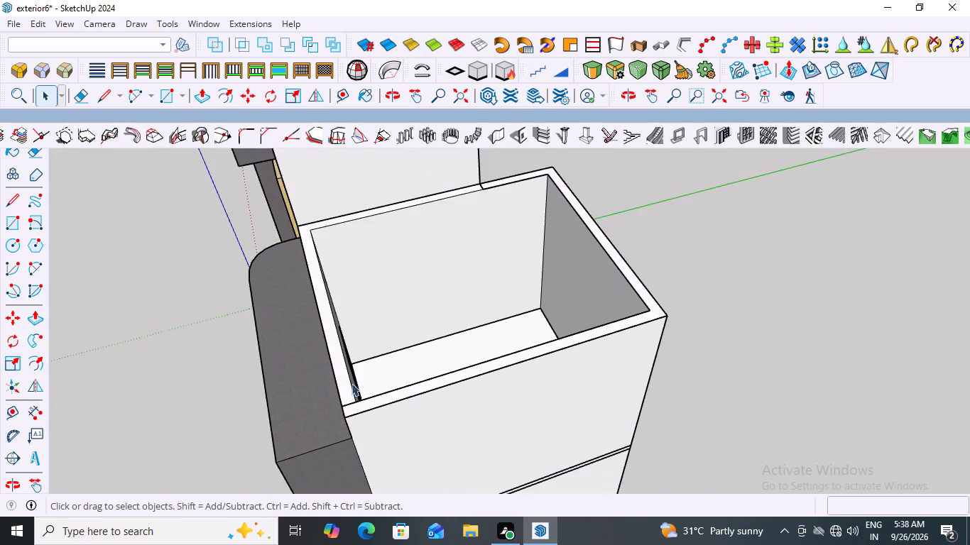
scroll(350, 417, up, 4)
scroll(351, 417, down, 1)
scroll(351, 417, up, 10)
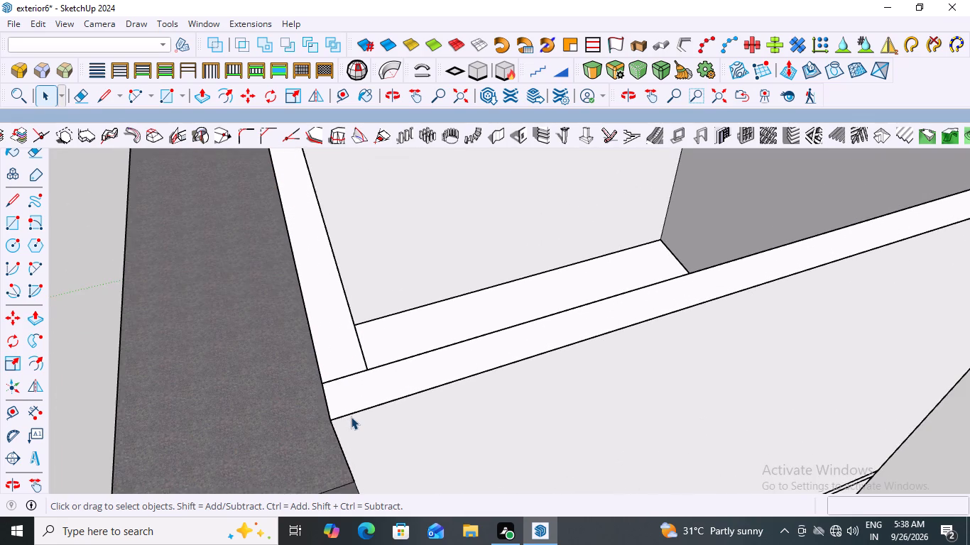
scroll(351, 417, down, 18)
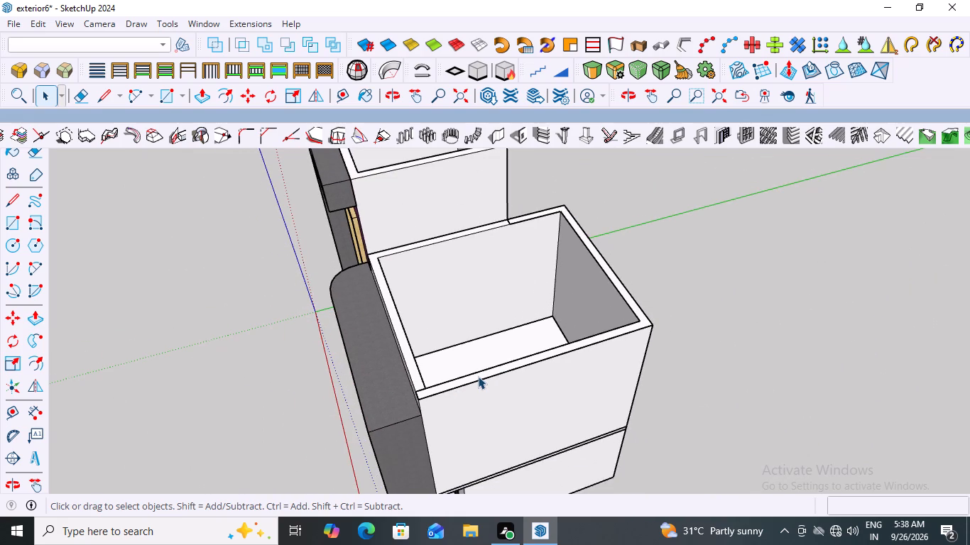
click(478, 376)
double_click(479, 373)
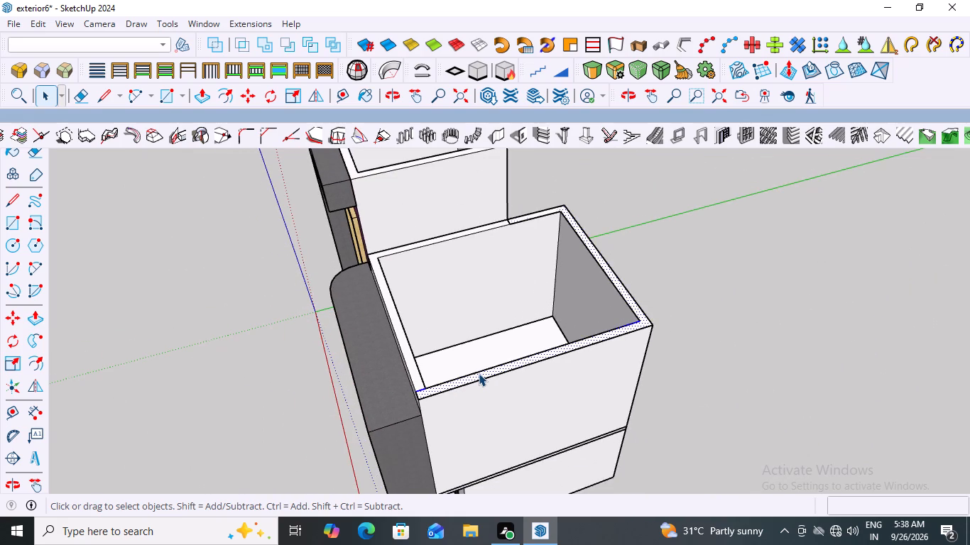
key(p)
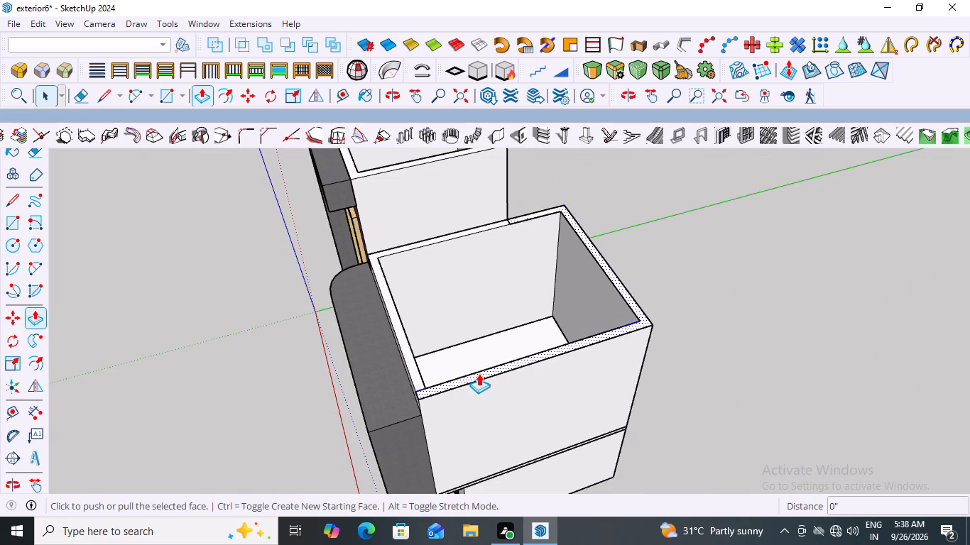
click(479, 368)
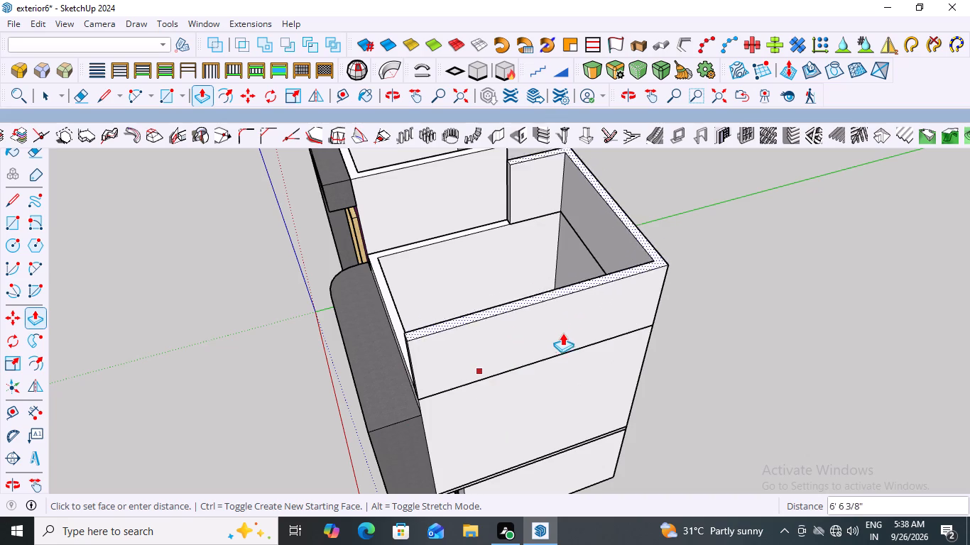
scroll(561, 339, down, 6)
middle_drag(567, 353, 775, 328)
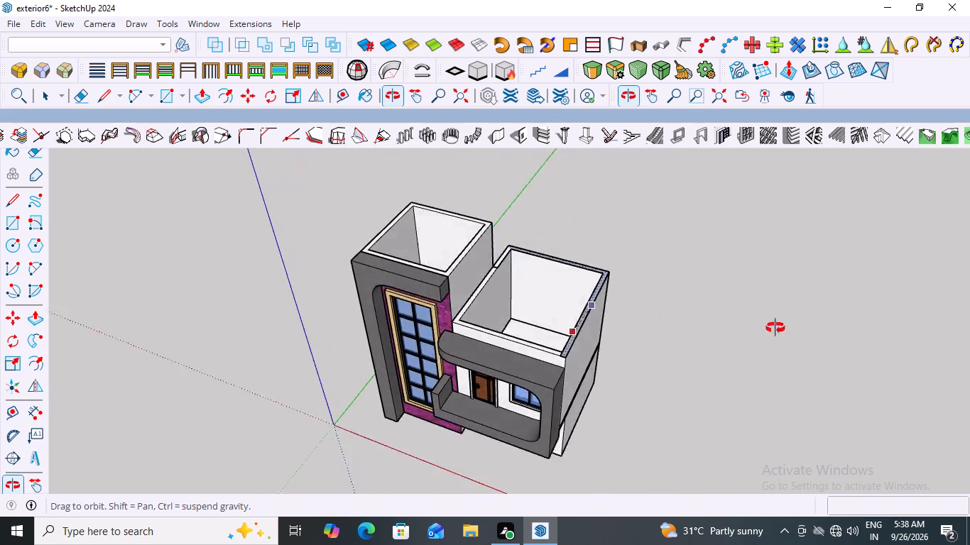
middle_drag(775, 328, 838, 258)
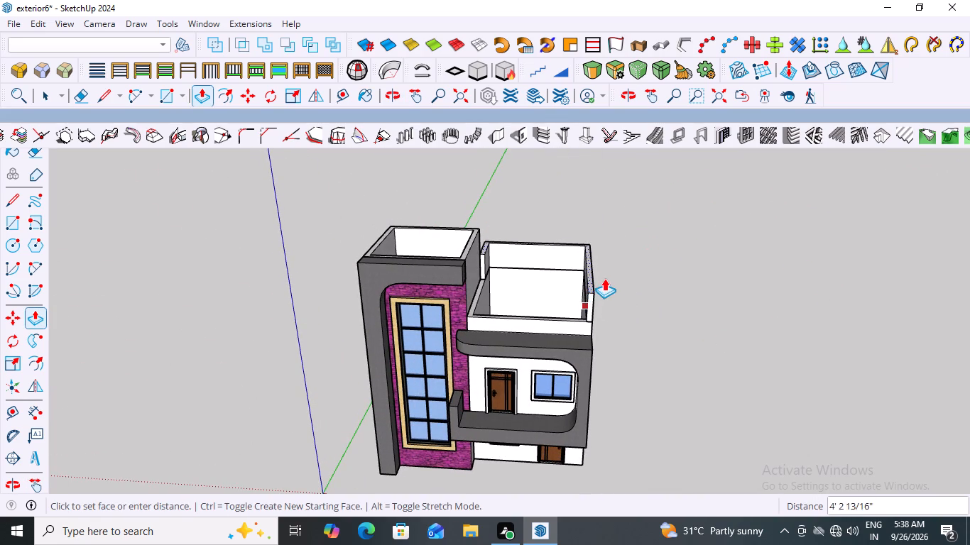
middle_drag(660, 226, 649, 245)
scroll(614, 289, up, 2)
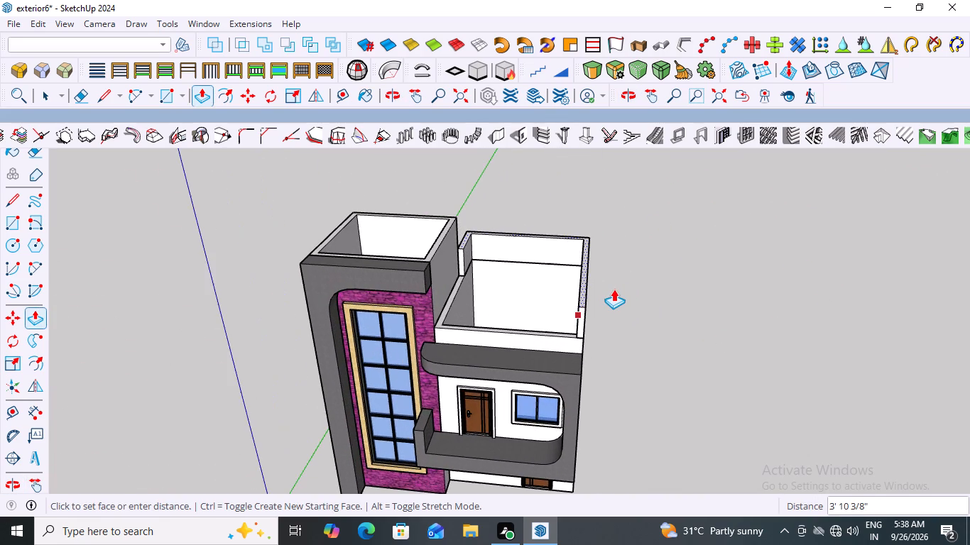
scroll(614, 289, down, 6)
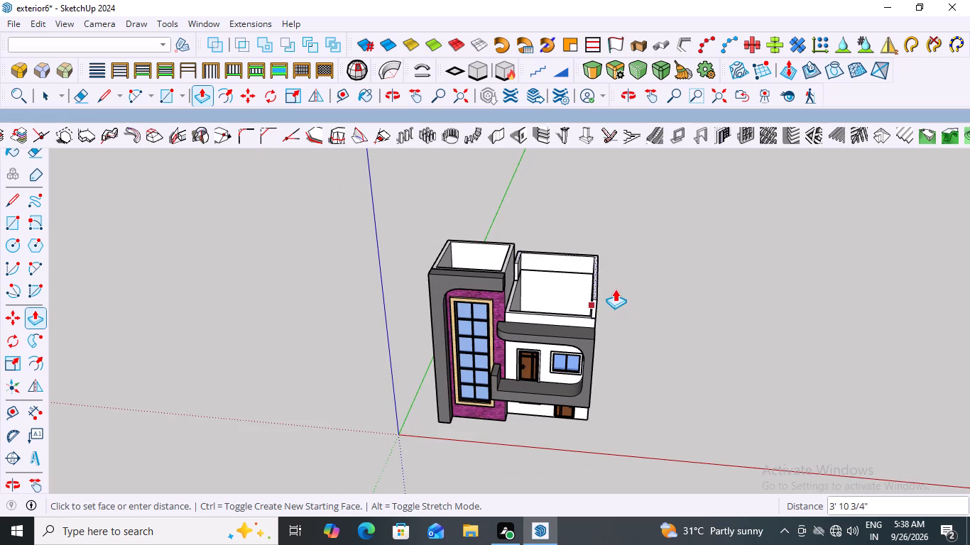
middle_drag(615, 289, 705, 199)
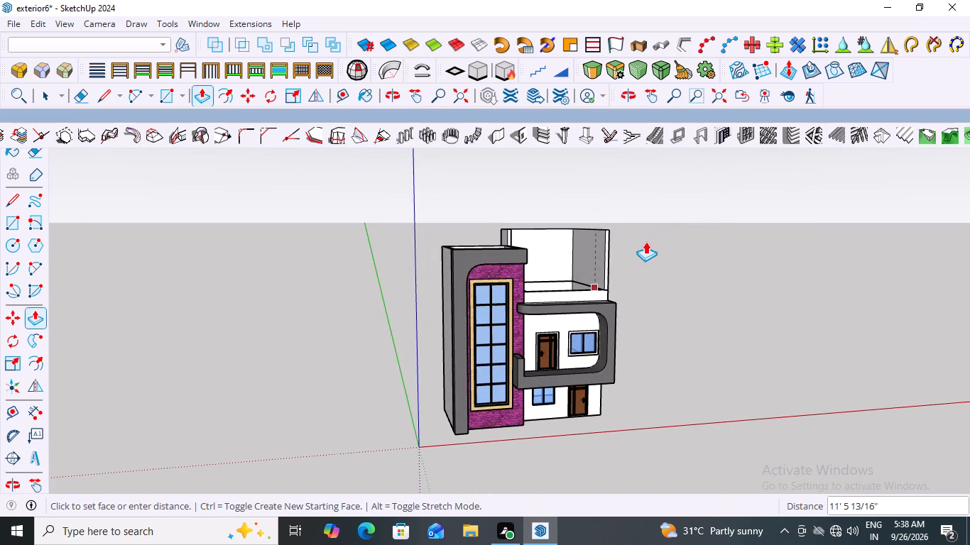
middle_drag(645, 261, 557, 308)
scroll(557, 308, up, 2)
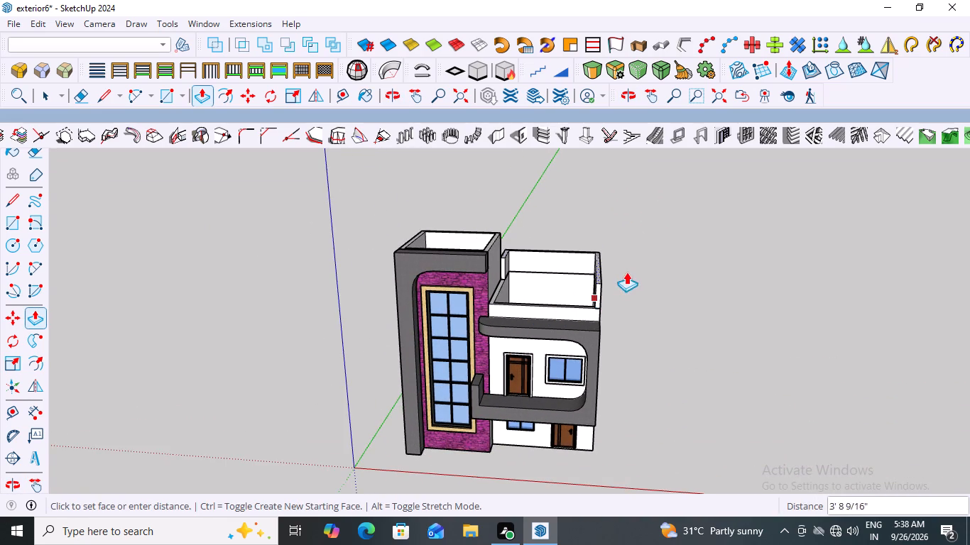
middle_click(678, 204)
scroll(678, 204, down, 5)
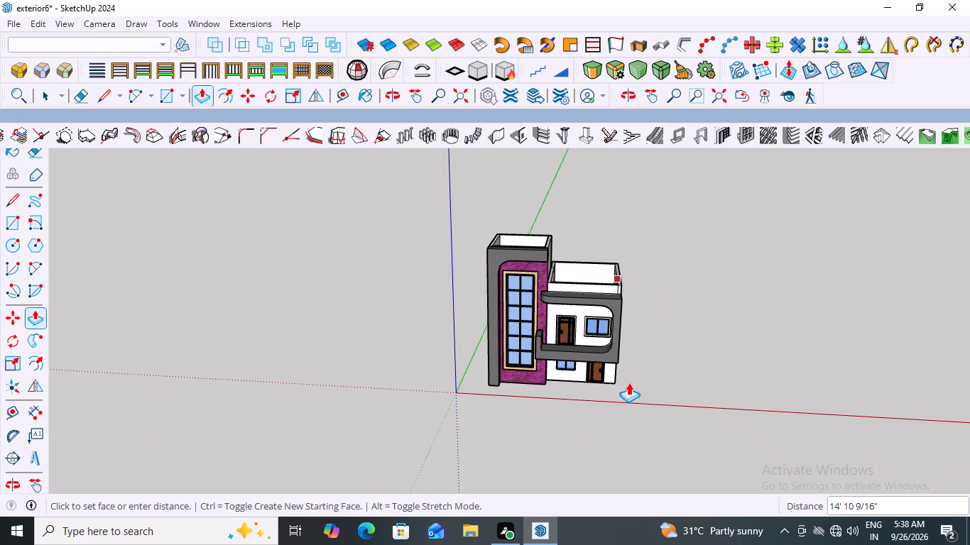
middle_drag(650, 379, 726, 285)
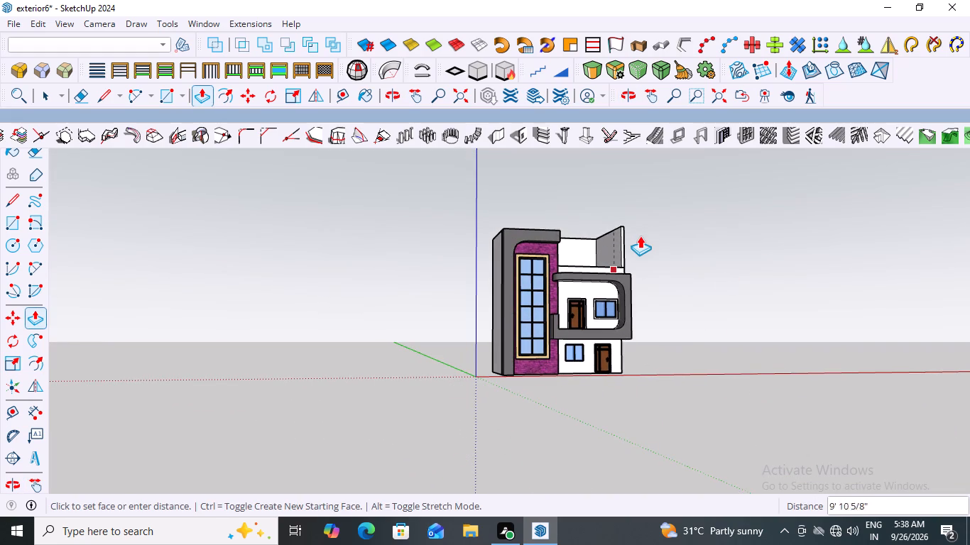
middle_drag(652, 248, 604, 312)
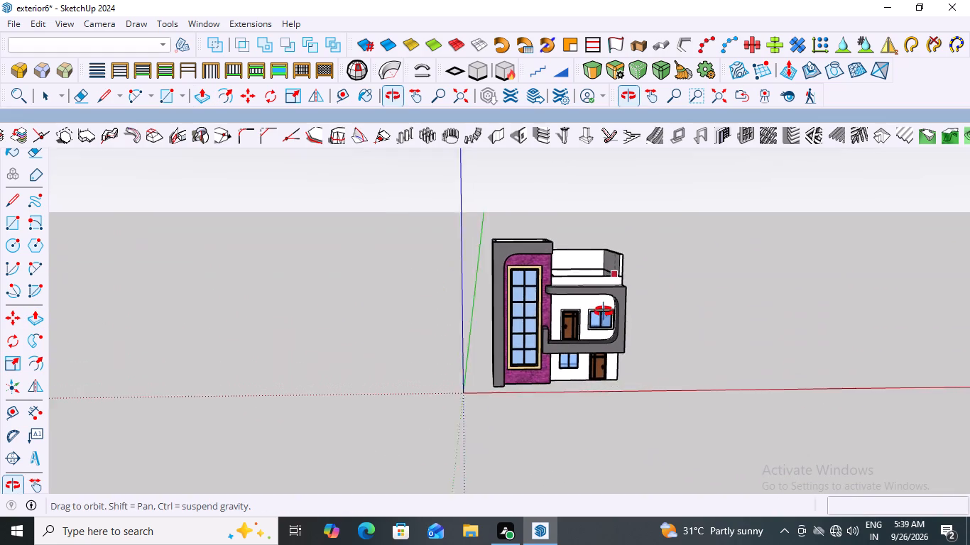
middle_drag(604, 312, 597, 318)
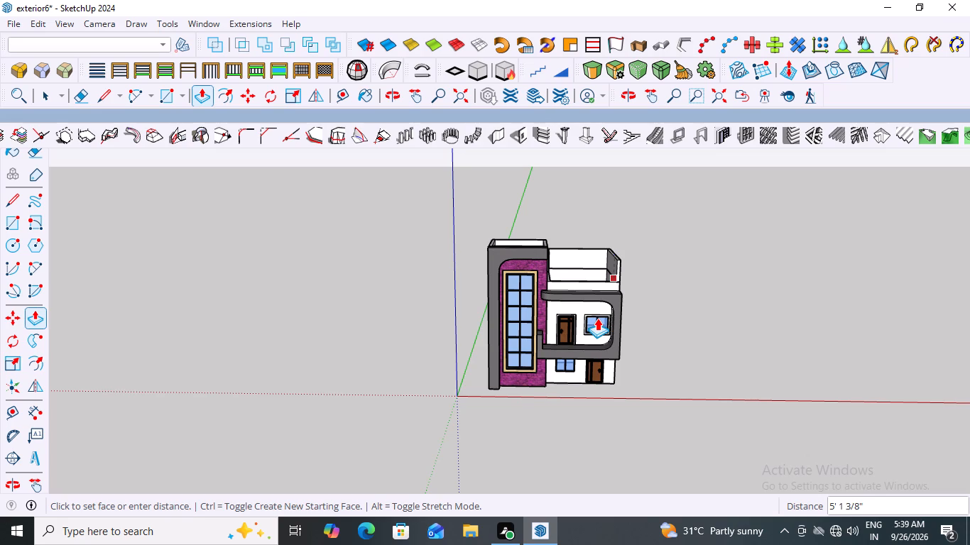
scroll(597, 318, up, 9)
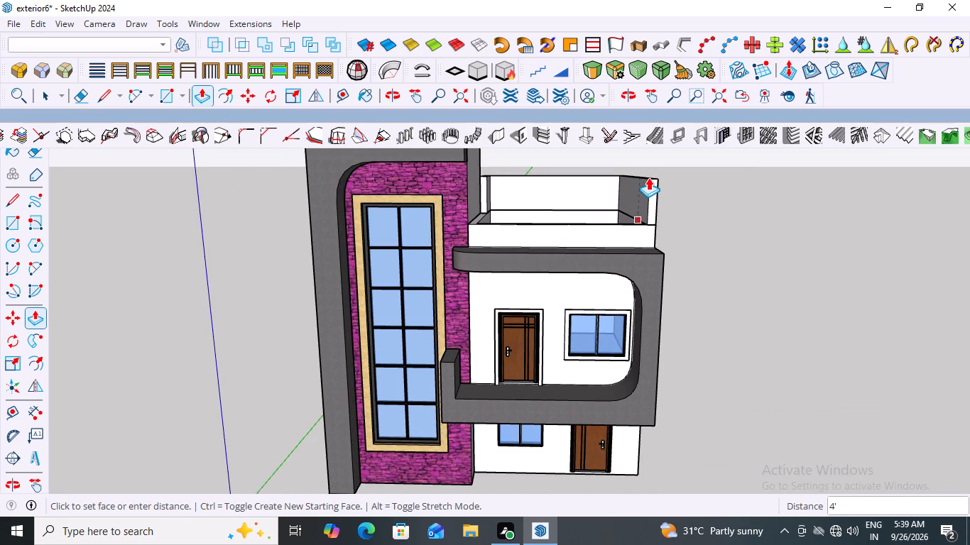
text(5')
key(Return)
scroll(748, 290, down, 6)
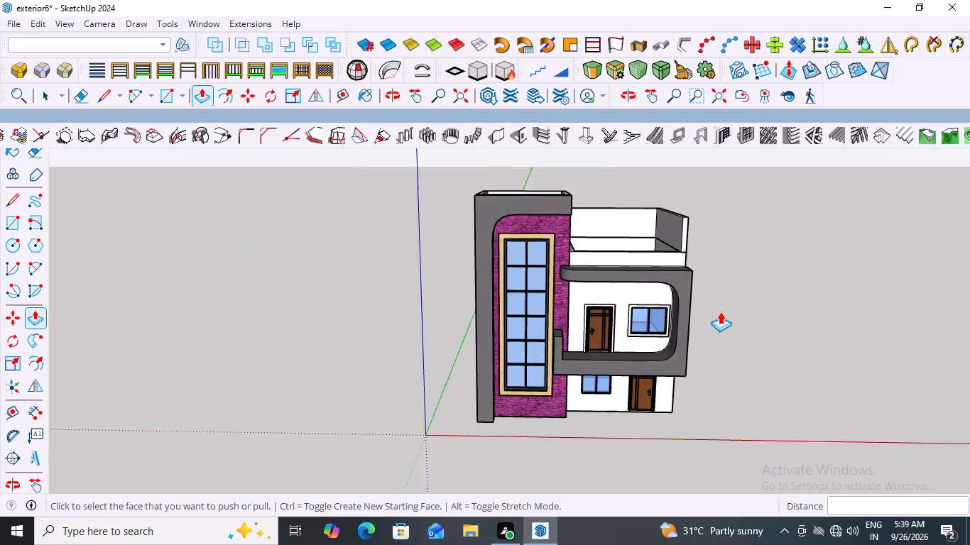
scroll(720, 312, down, 2)
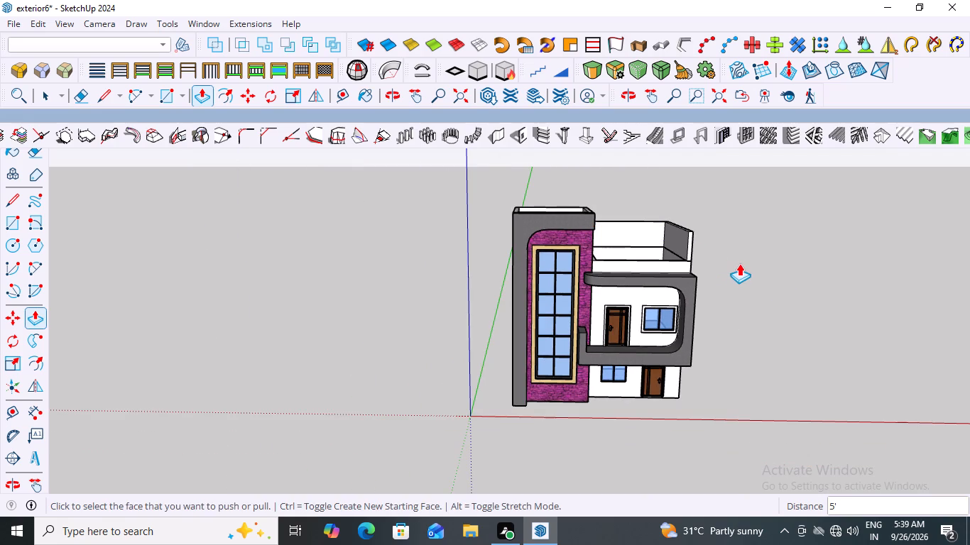
middle_click(663, 248)
scroll(658, 247, down, 1)
key(space)
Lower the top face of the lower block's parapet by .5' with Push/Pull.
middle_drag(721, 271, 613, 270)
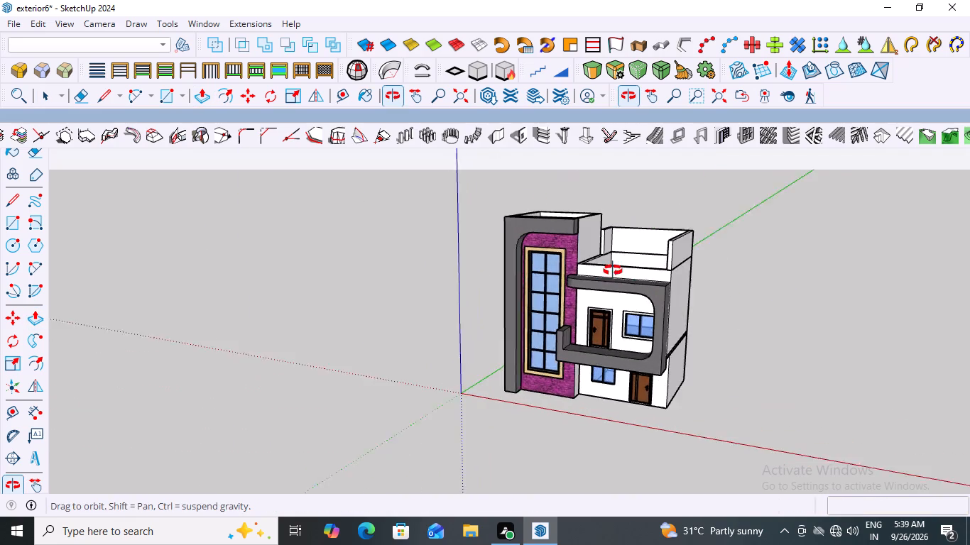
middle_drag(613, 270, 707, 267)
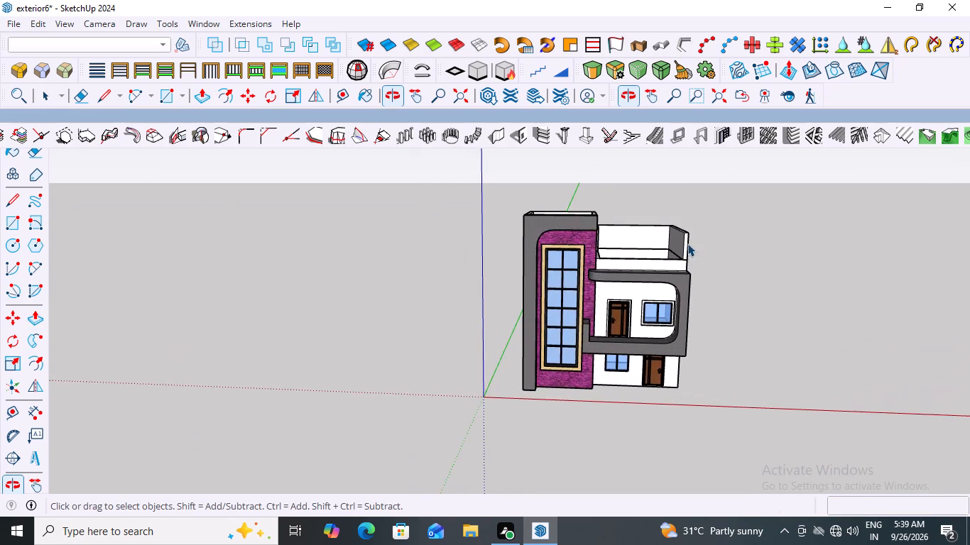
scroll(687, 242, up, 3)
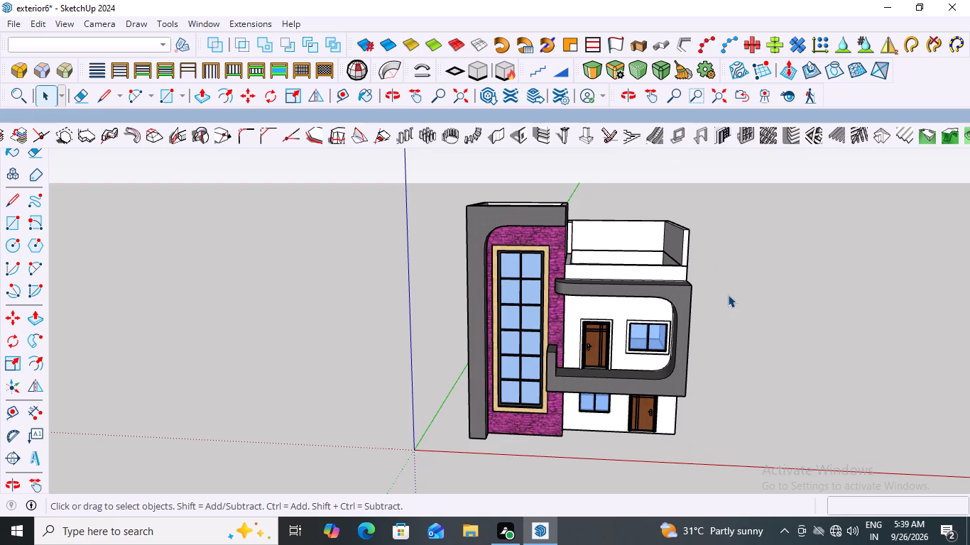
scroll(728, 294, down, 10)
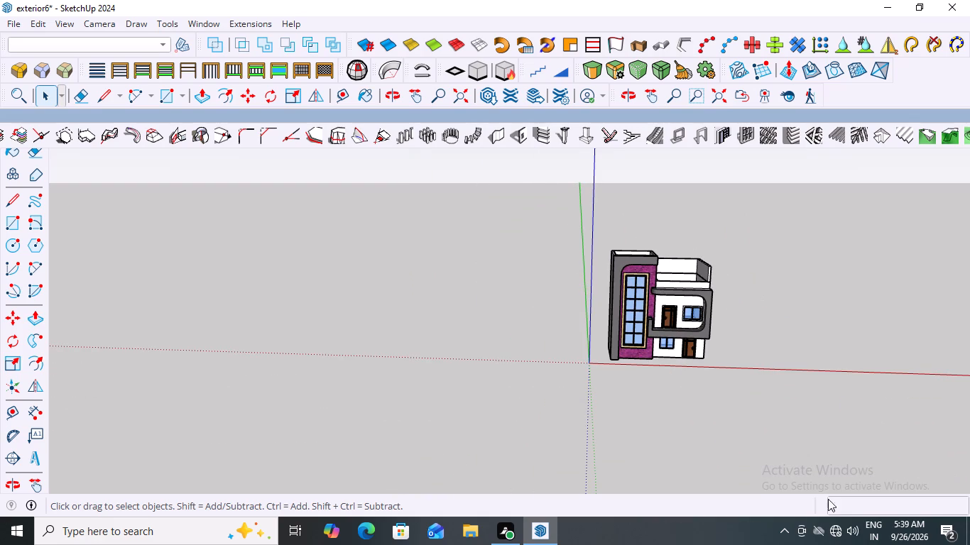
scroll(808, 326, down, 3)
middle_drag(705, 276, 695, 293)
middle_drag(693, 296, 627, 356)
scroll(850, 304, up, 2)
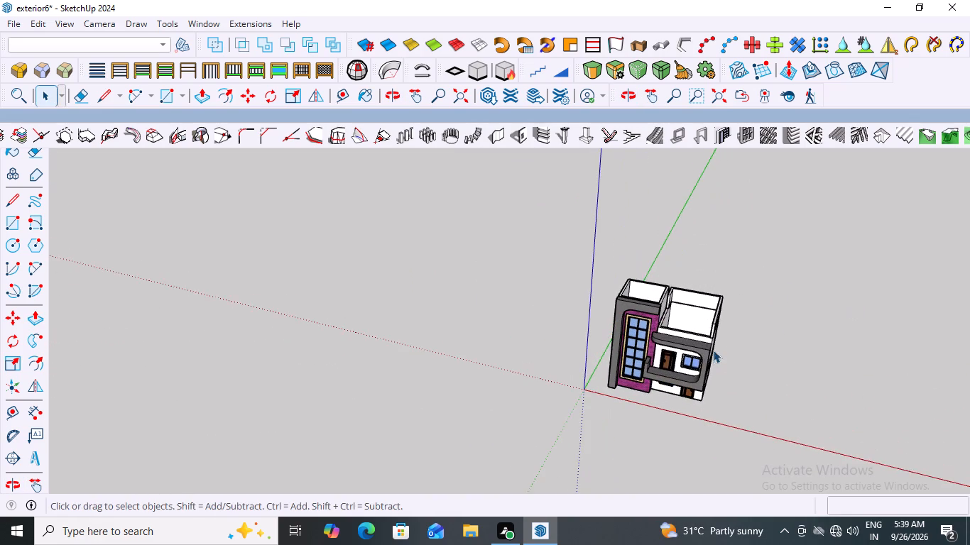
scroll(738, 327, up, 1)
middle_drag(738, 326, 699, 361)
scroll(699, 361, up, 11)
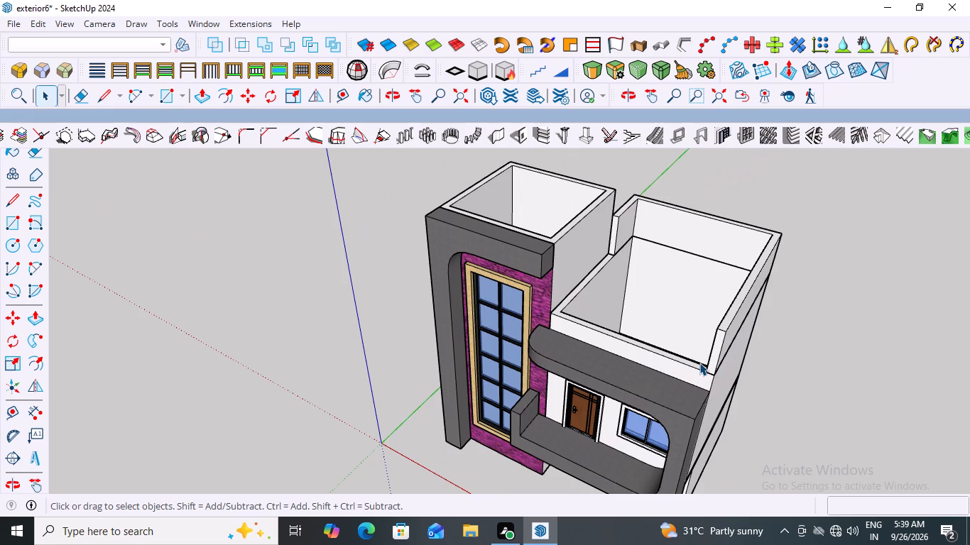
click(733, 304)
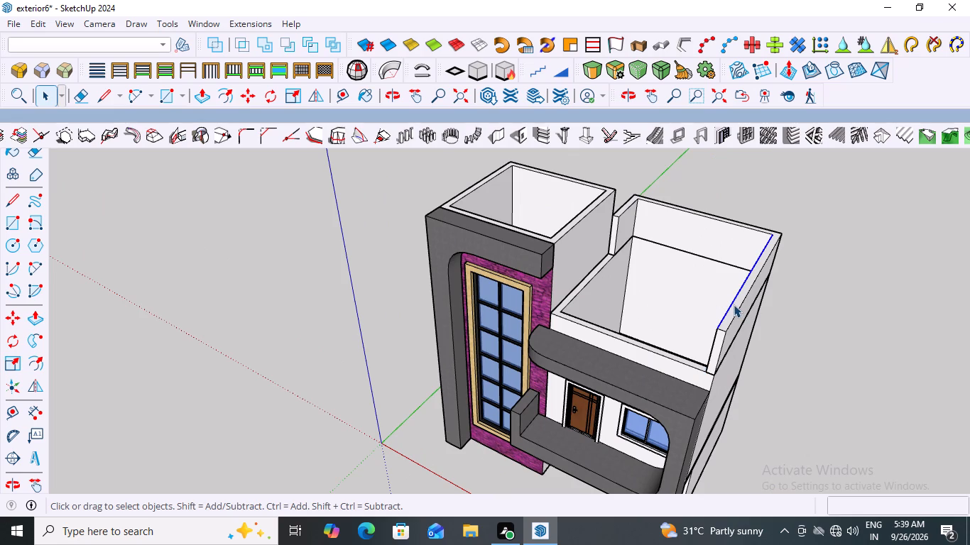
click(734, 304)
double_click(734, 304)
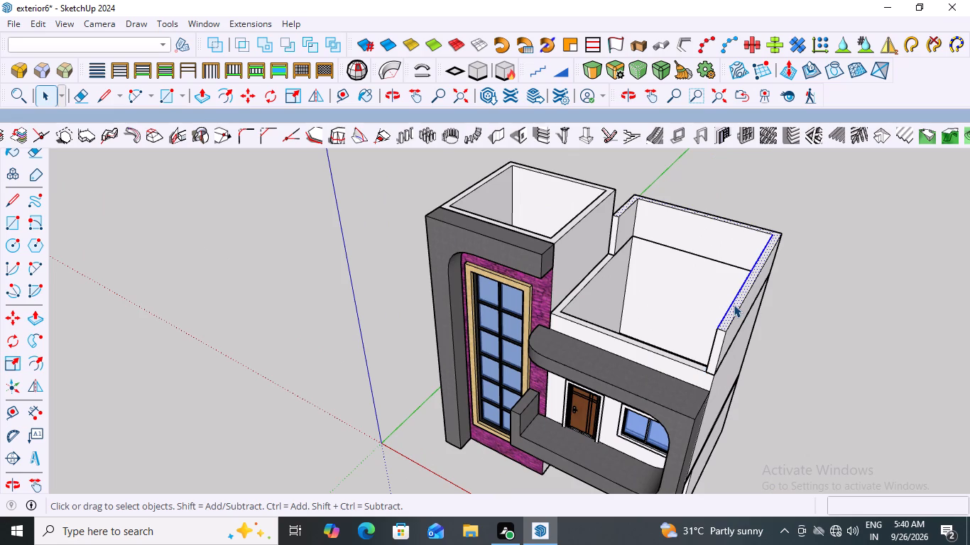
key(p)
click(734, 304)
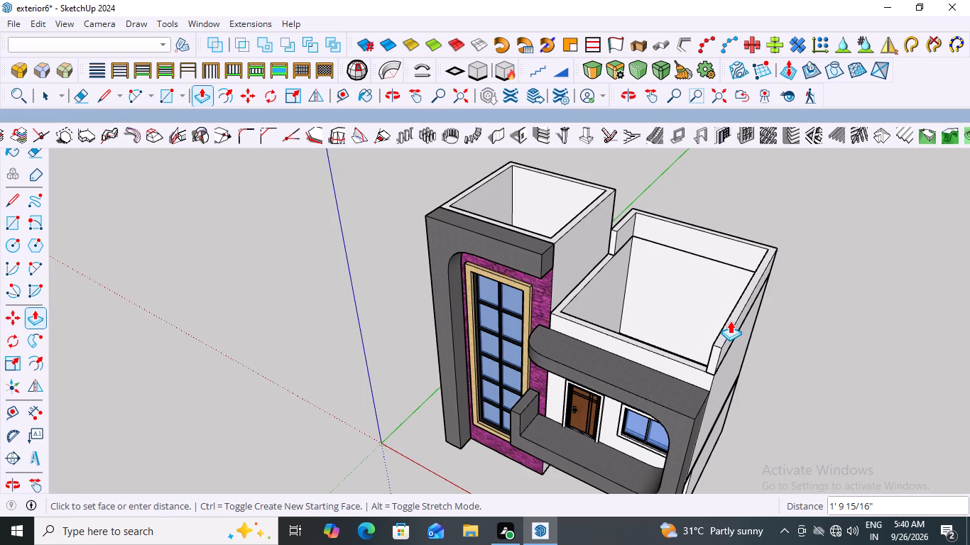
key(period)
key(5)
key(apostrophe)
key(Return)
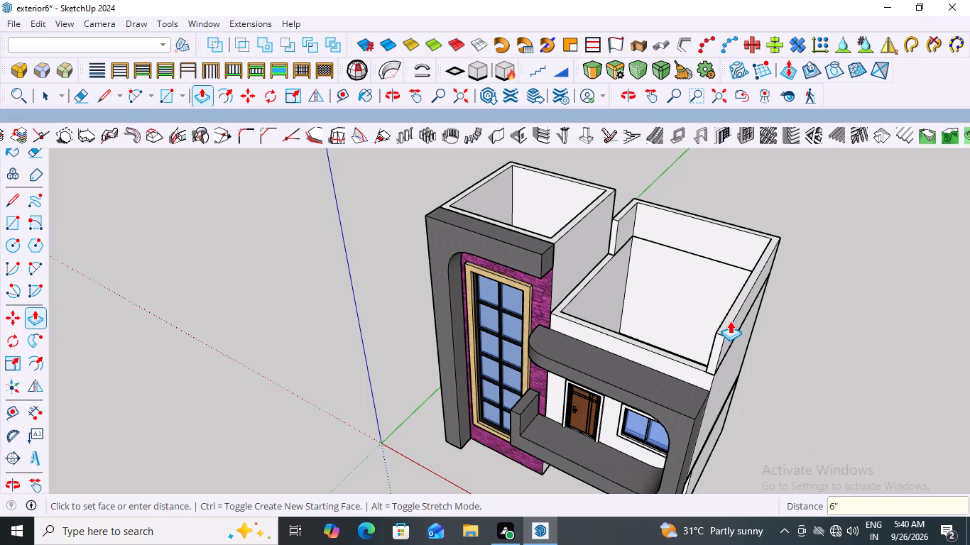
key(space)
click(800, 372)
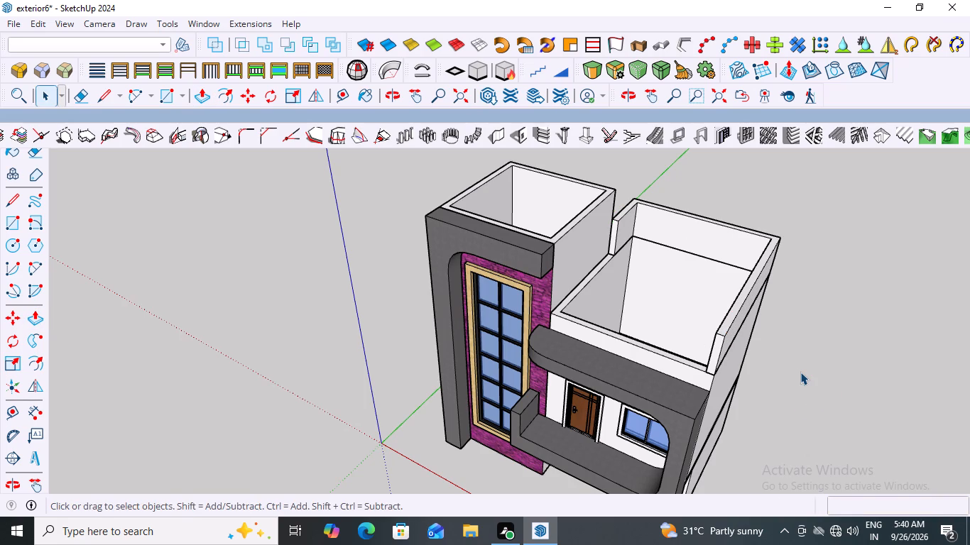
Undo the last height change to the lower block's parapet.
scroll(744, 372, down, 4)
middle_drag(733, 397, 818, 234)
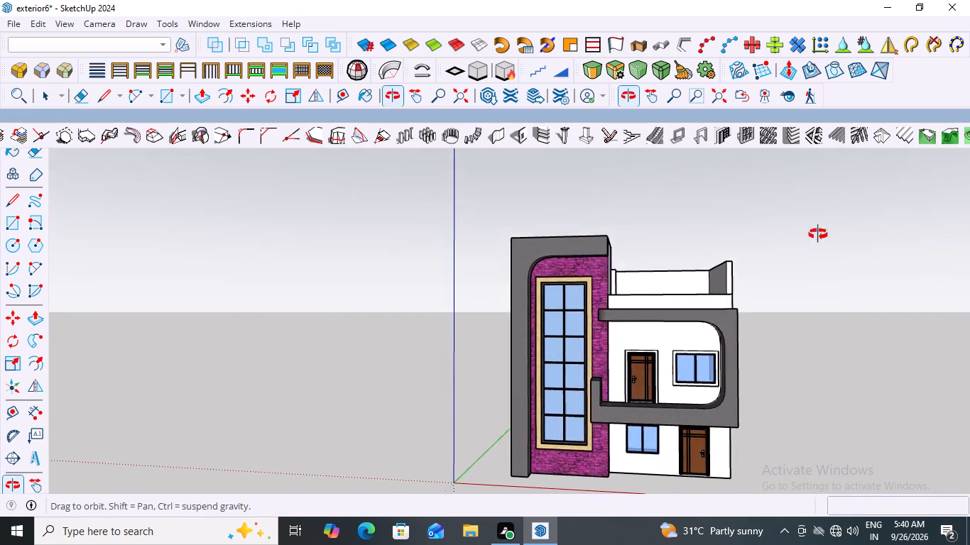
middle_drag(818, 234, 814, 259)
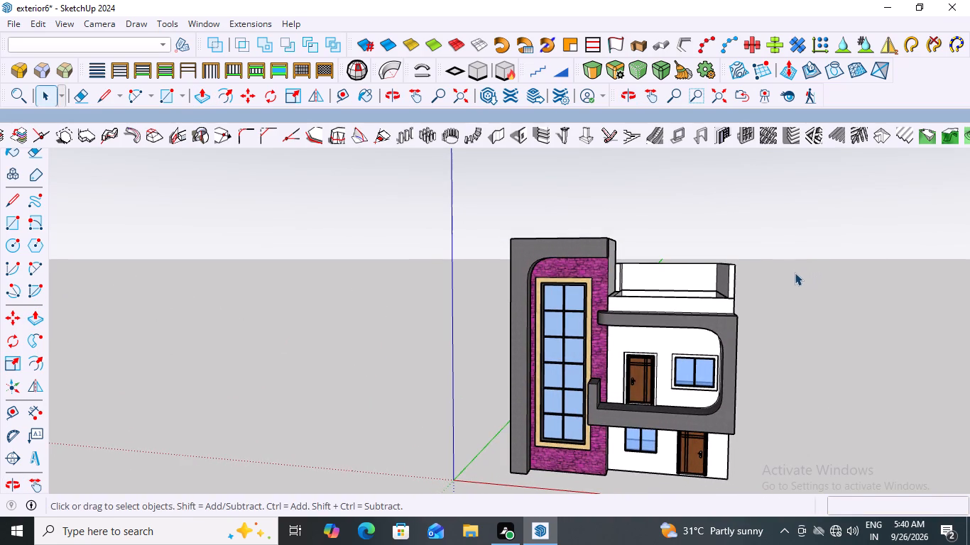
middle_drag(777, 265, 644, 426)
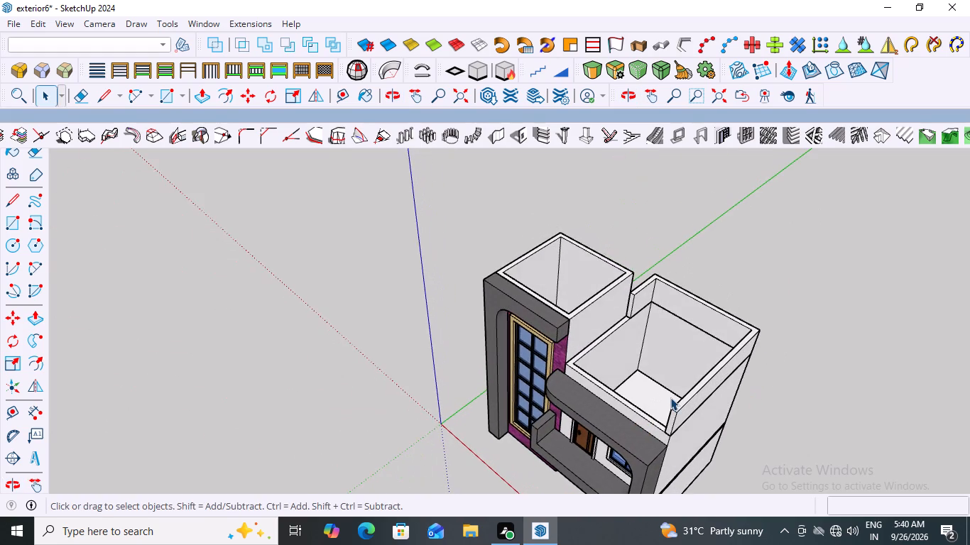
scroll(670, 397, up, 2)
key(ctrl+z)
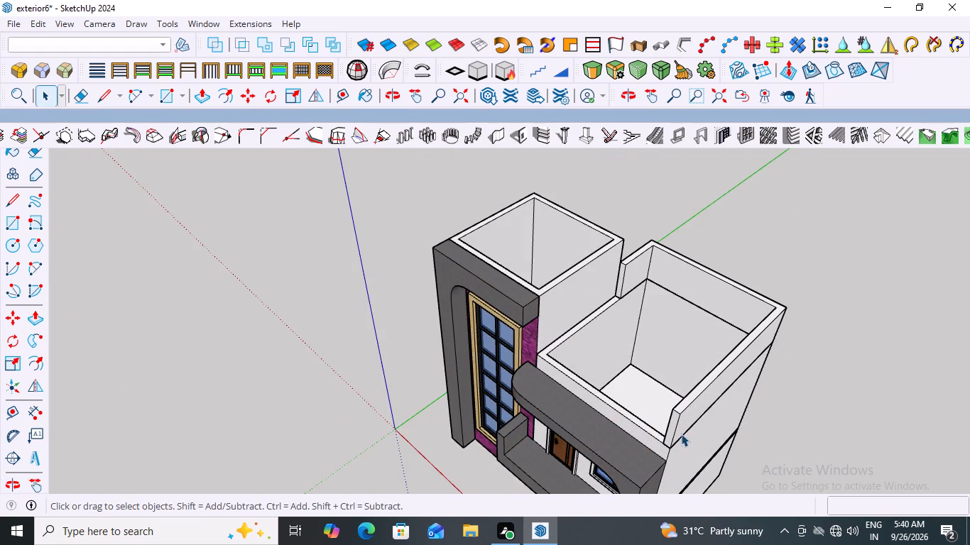
Lower the top face of the lower block's parapet by 1' with Push/Pull.
scroll(681, 434, up, 6)
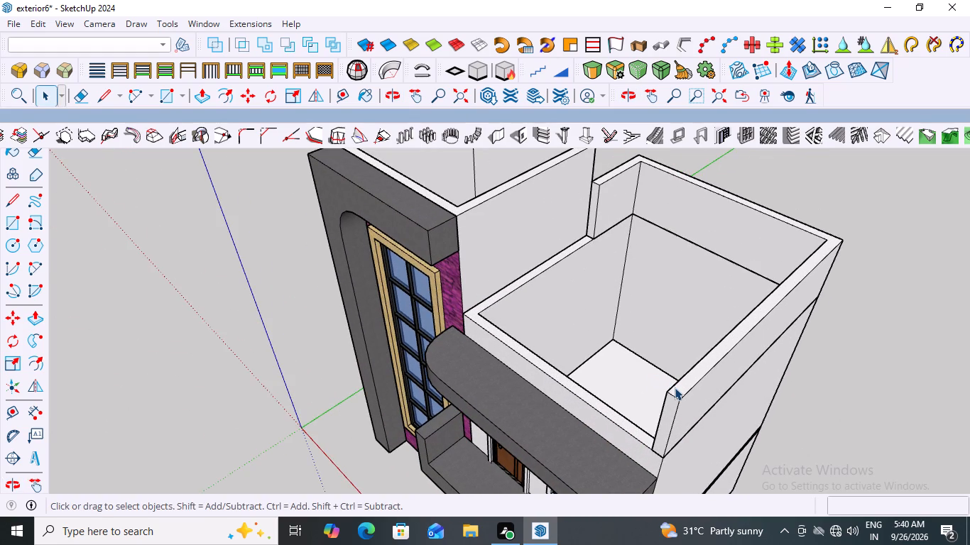
click(675, 387)
click(675, 387)
double_click(679, 388)
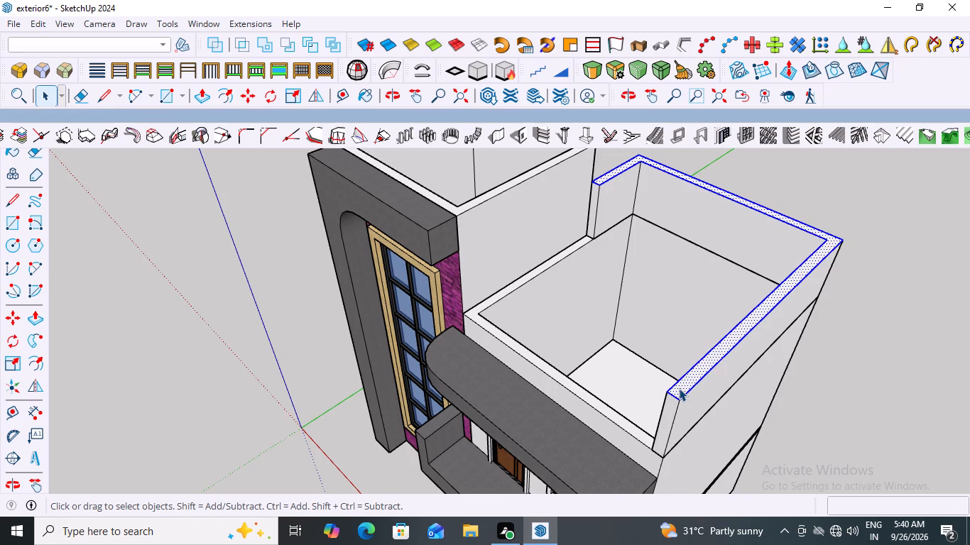
key(p)
click(681, 377)
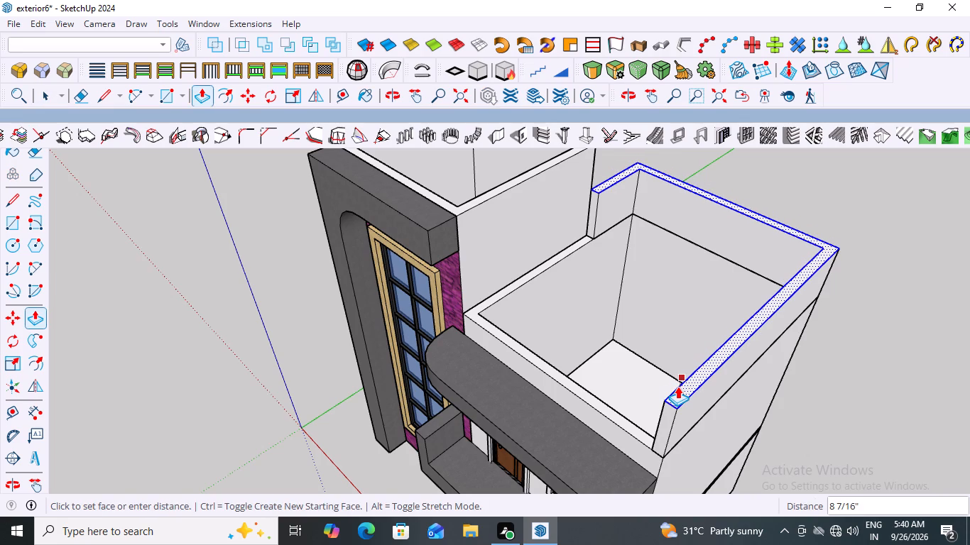
text(1')
key(Return)
key(space)
click(792, 397)
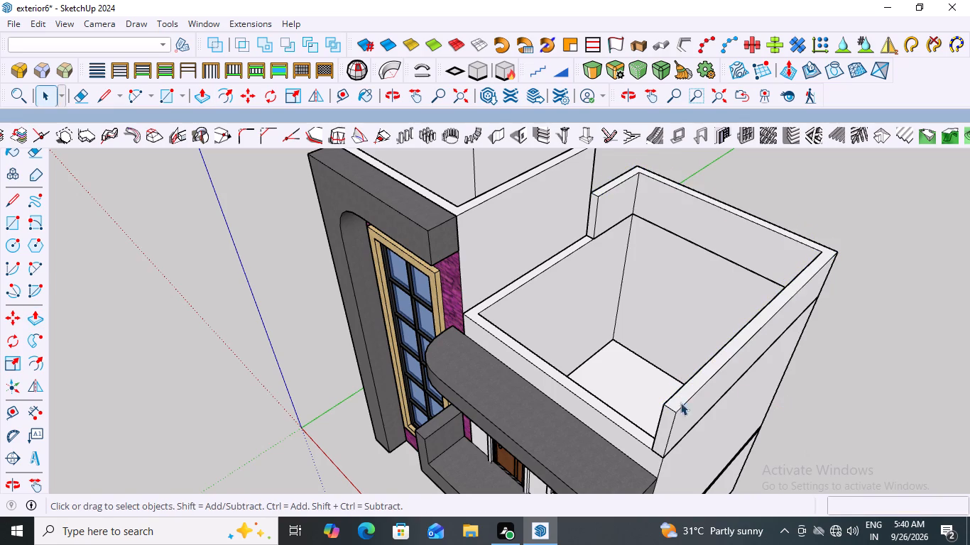
Draw an 18' by 15' 3" rectangle between opposite inner wall corners at the parapet's base to close the lower block's roof.
middle_drag(650, 401, 821, 258)
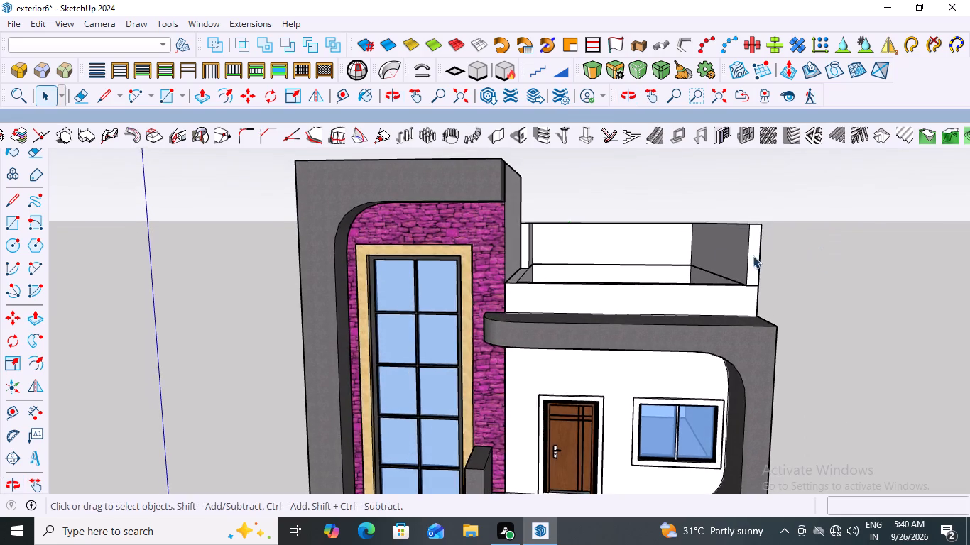
scroll(716, 252, up, 1)
middle_drag(723, 226, 729, 412)
scroll(505, 197, up, 1)
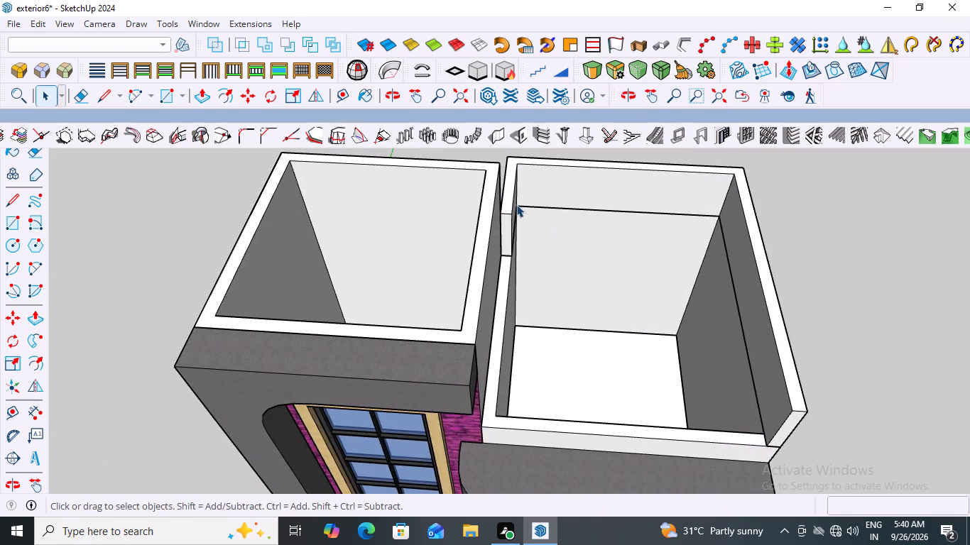
scroll(516, 204, up, 1)
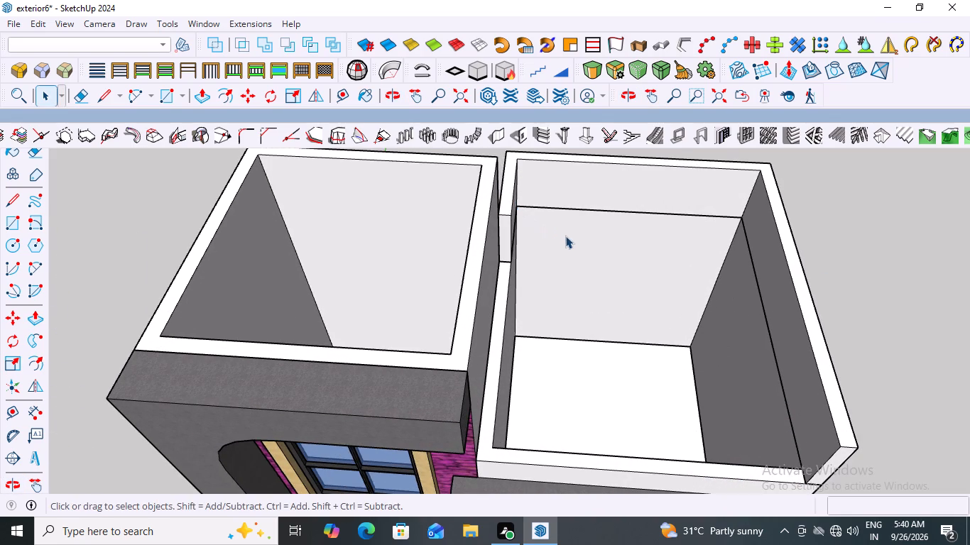
key(r)
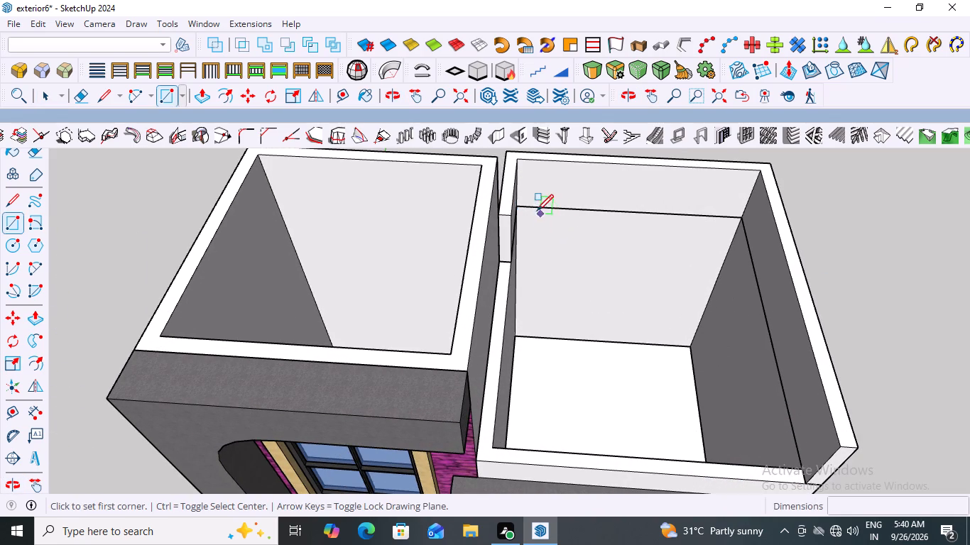
click(516, 206)
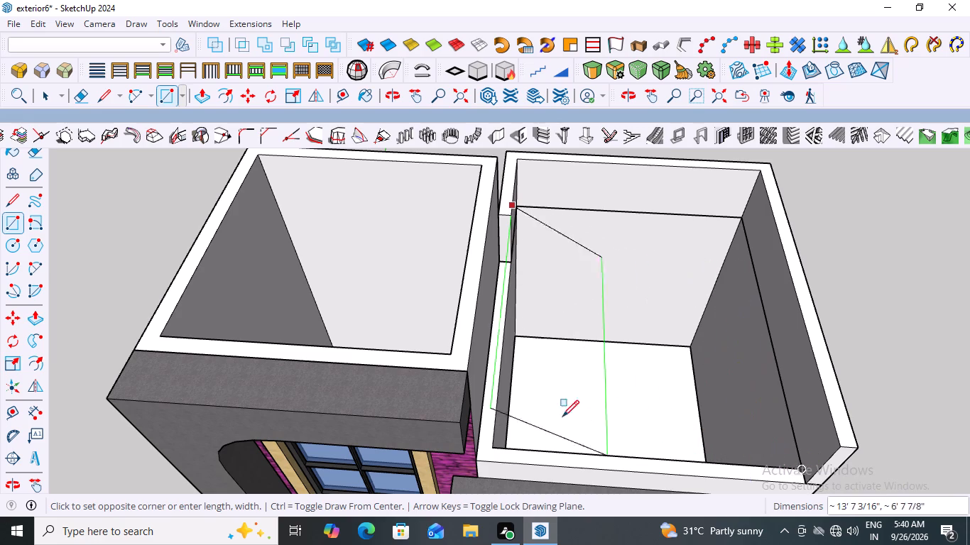
key(Escape)
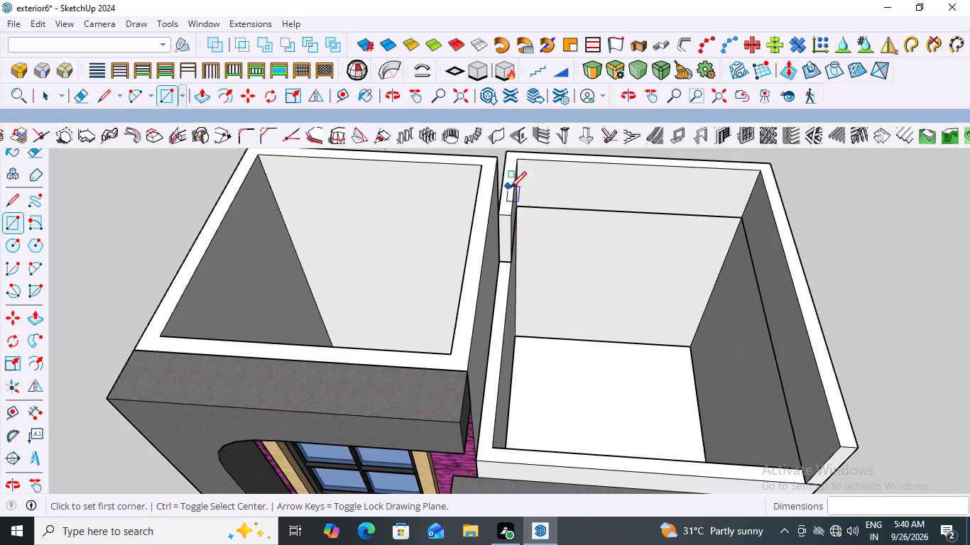
scroll(548, 238, up, 9)
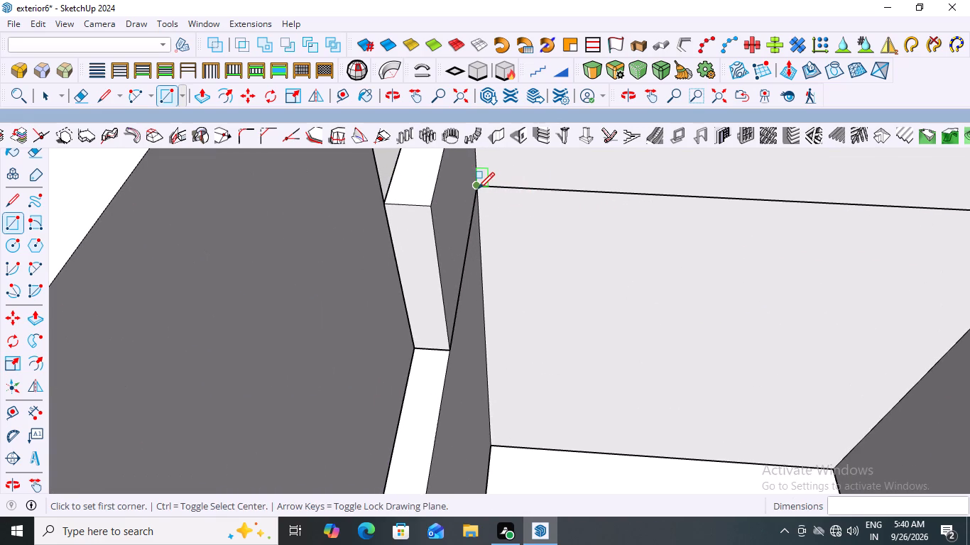
click(478, 188)
scroll(666, 358, down, 12)
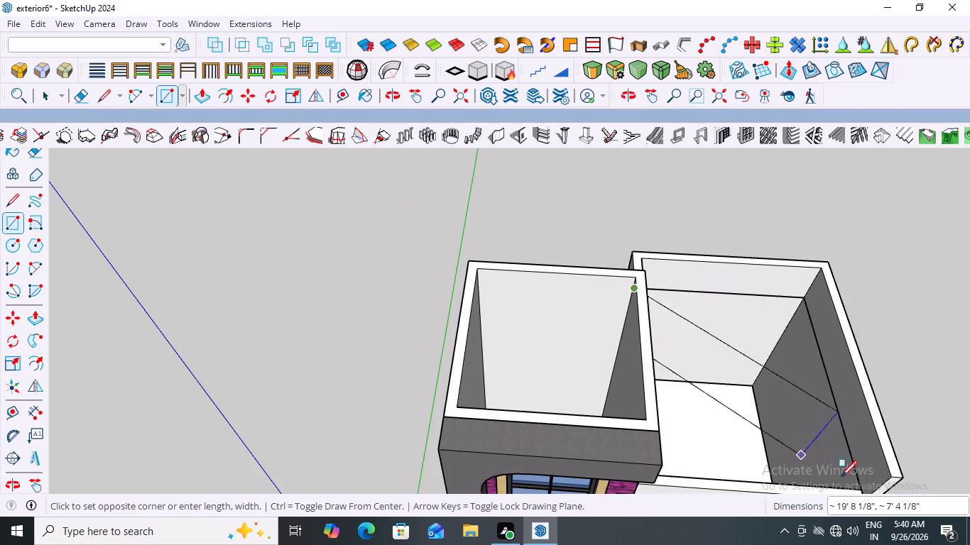
scroll(842, 464, up, 7)
scroll(844, 386, down, 4)
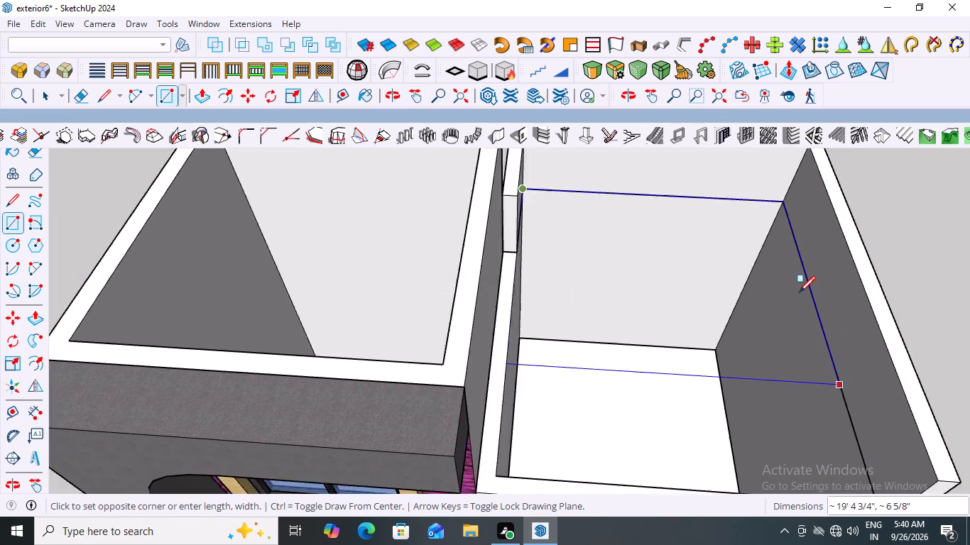
scroll(799, 292, down, 14)
scroll(854, 363, up, 12)
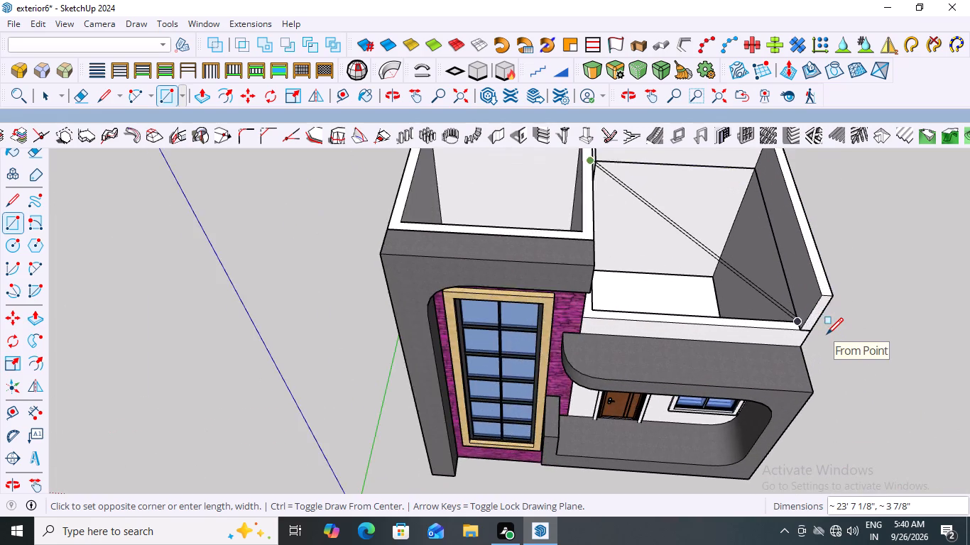
scroll(827, 334, up, 6)
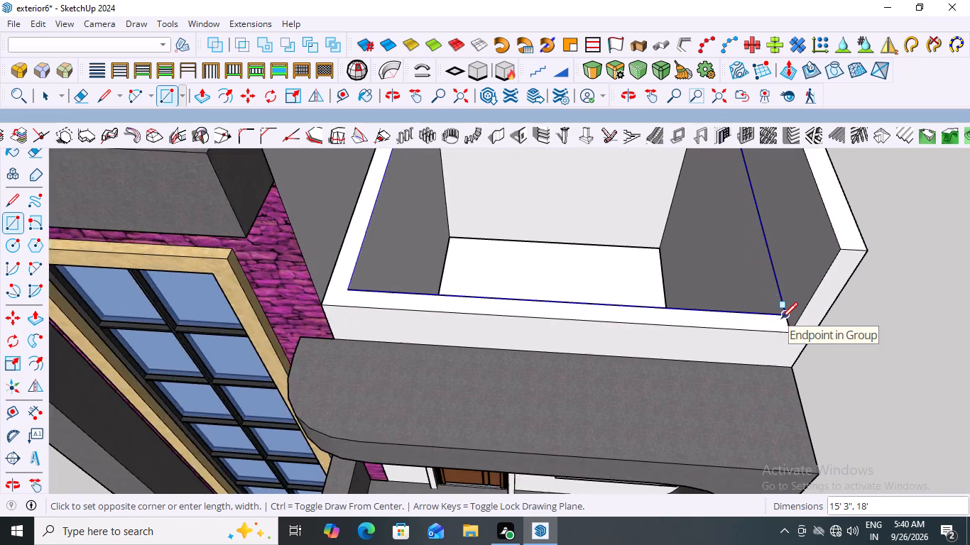
scroll(781, 319, up, 4)
click(785, 313)
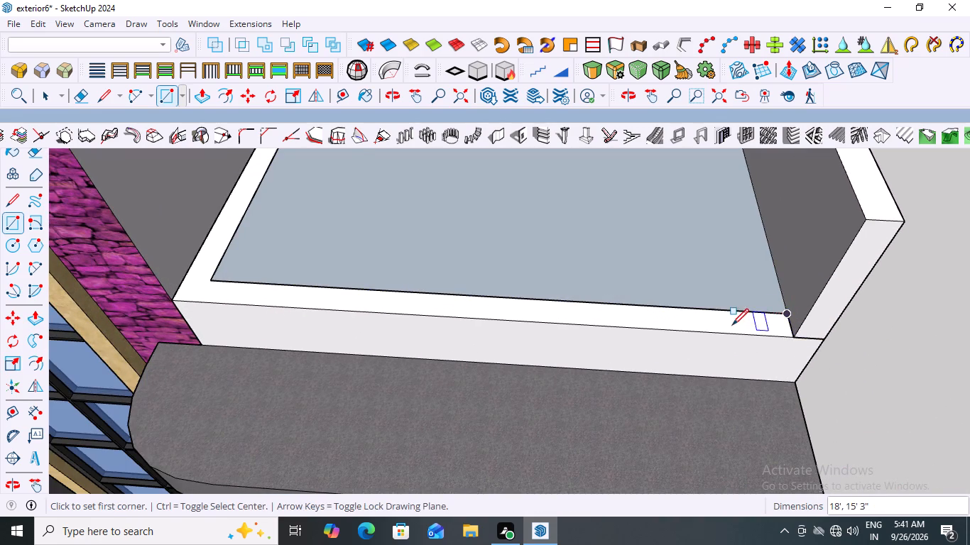
scroll(732, 320, down, 11)
key(space)
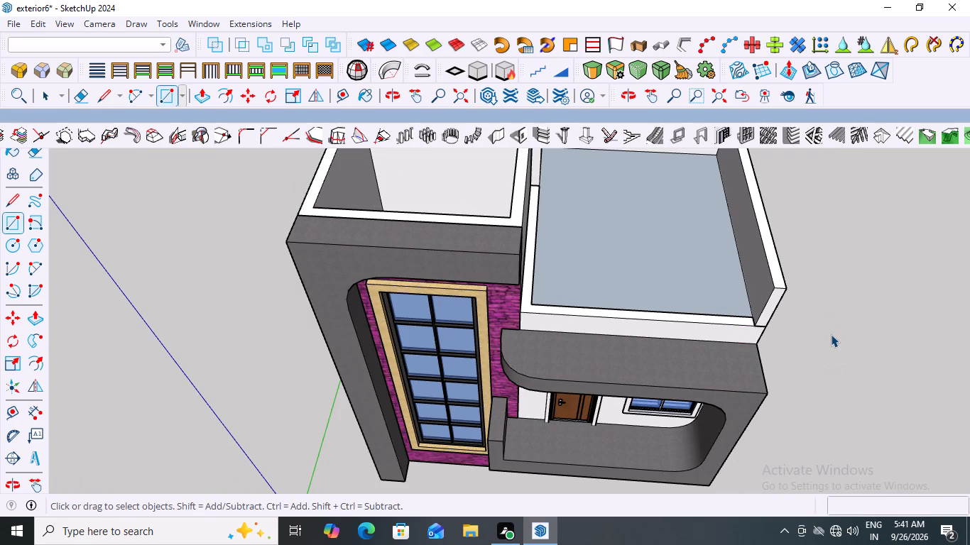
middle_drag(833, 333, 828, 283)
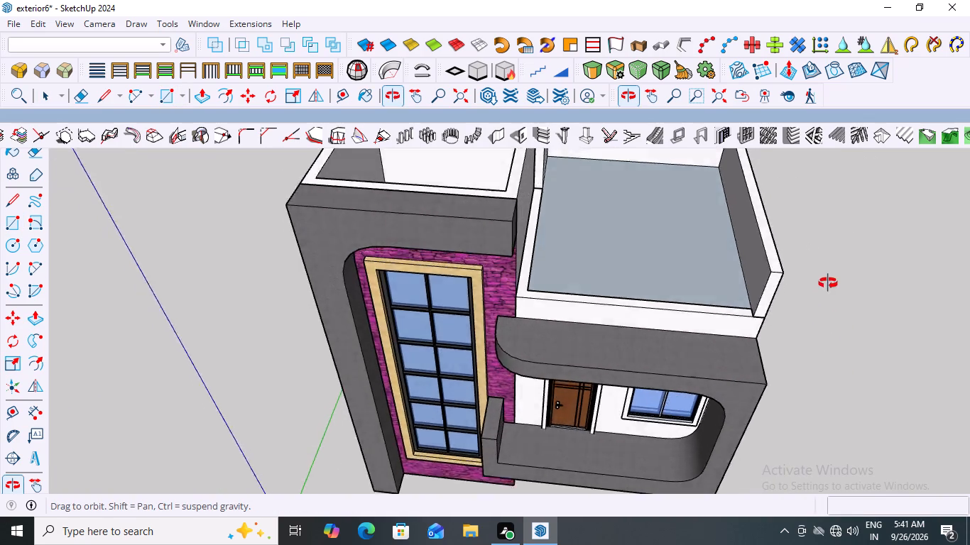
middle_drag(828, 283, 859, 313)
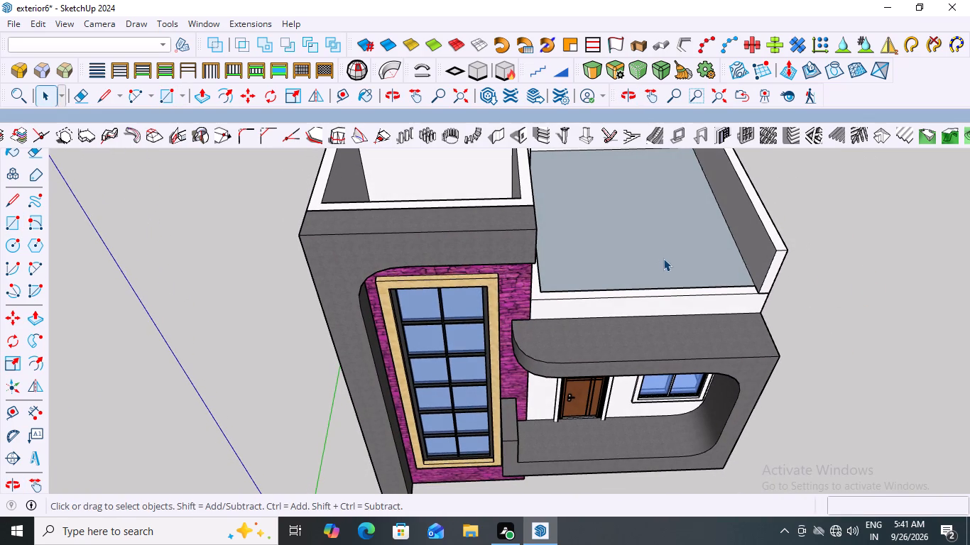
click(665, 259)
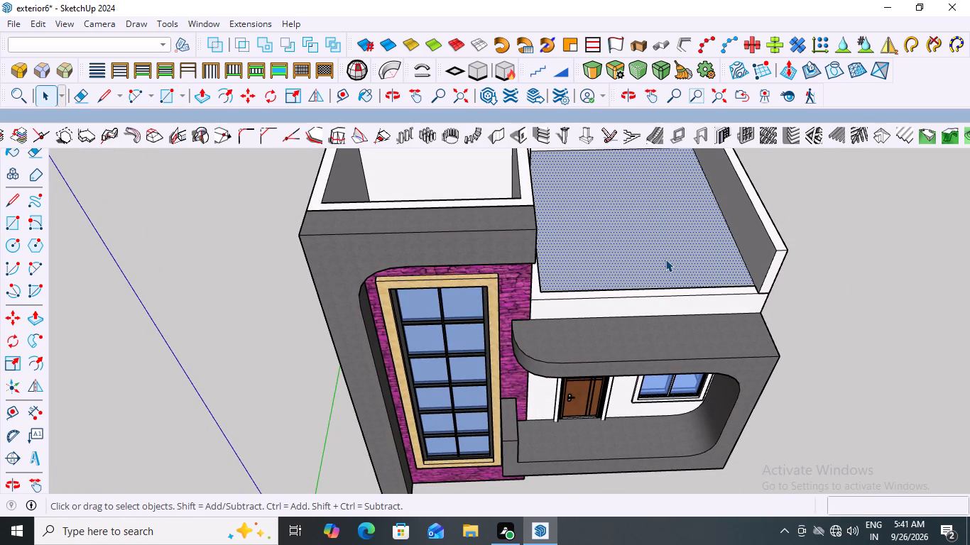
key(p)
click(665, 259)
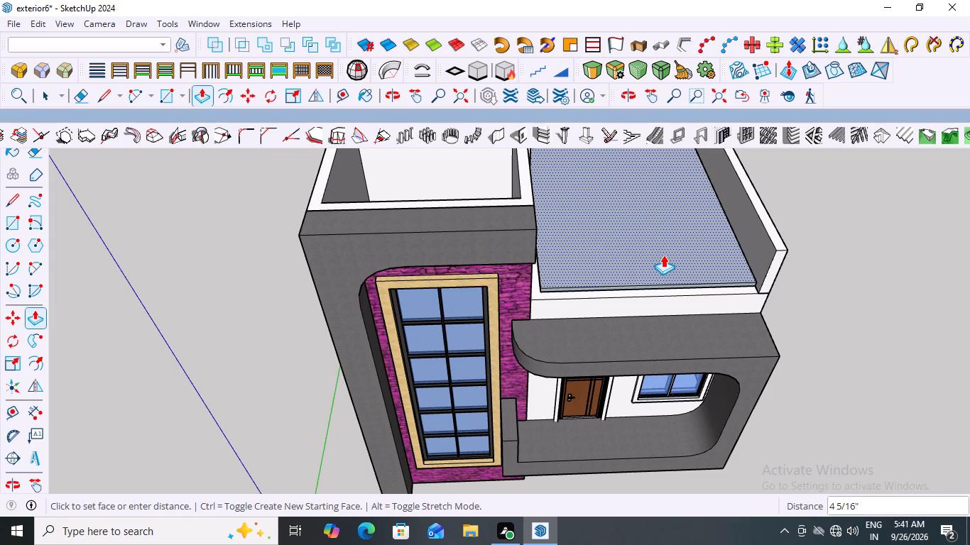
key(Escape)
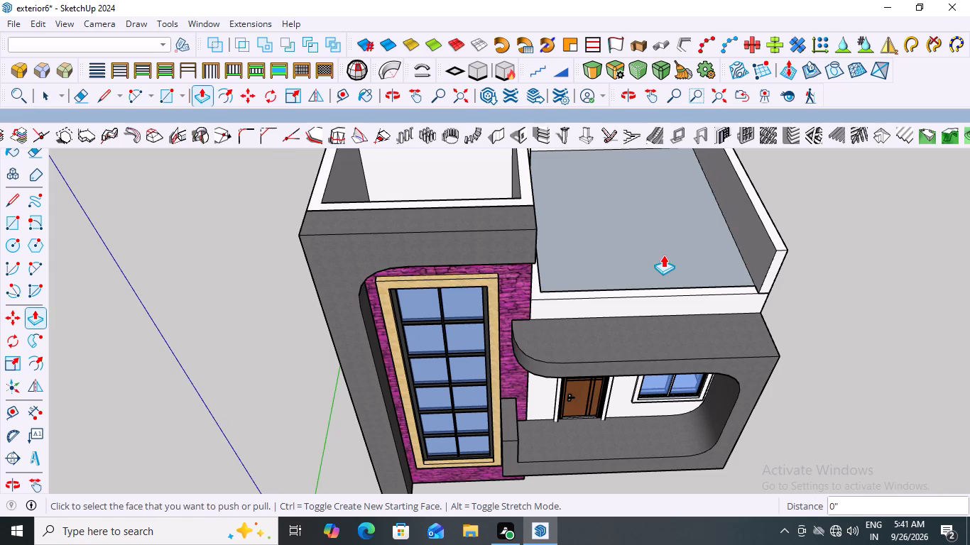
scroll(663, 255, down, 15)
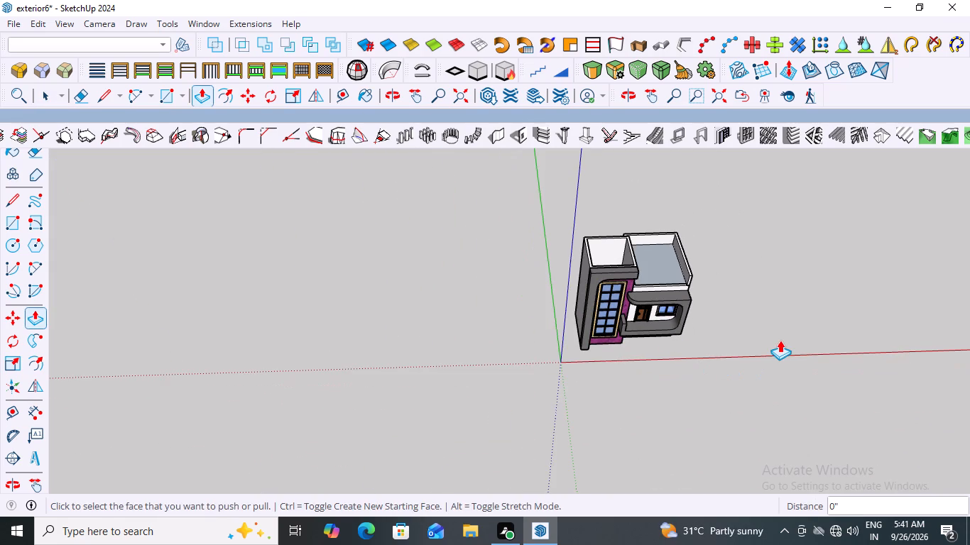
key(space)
Examine the house from the front and from above, checking the lower block's parapet and roof against the tower.
click(748, 289)
middle_drag(765, 296, 717, 144)
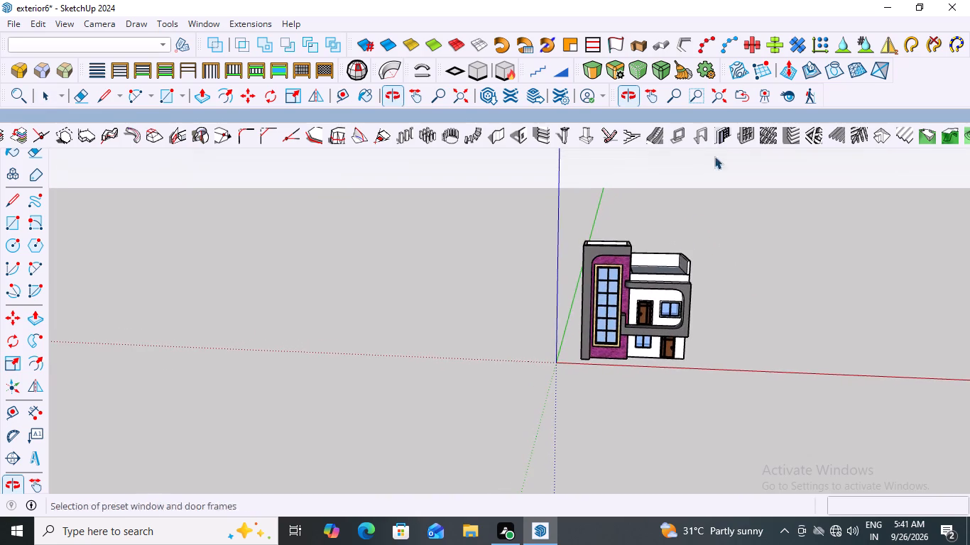
scroll(643, 278, up, 8)
click(840, 262)
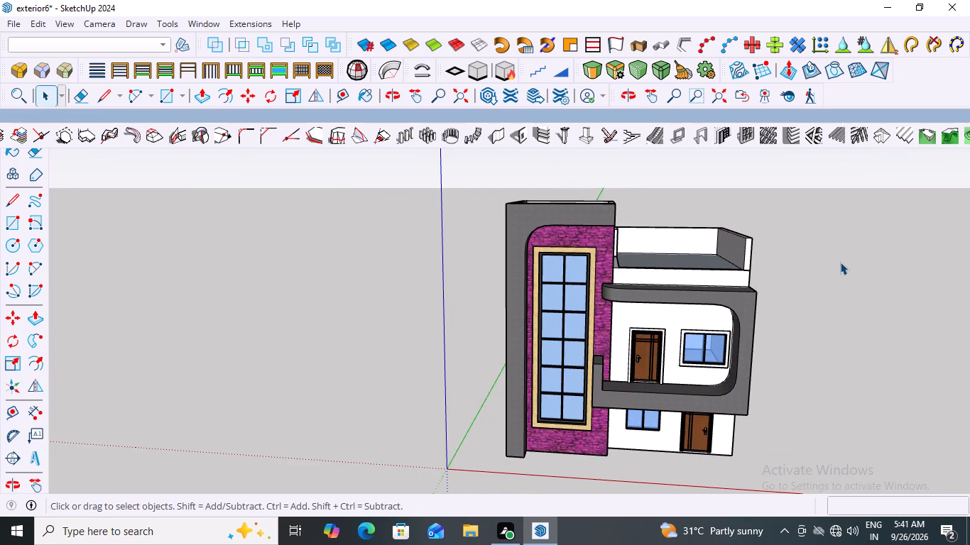
middle_drag(812, 271, 690, 363)
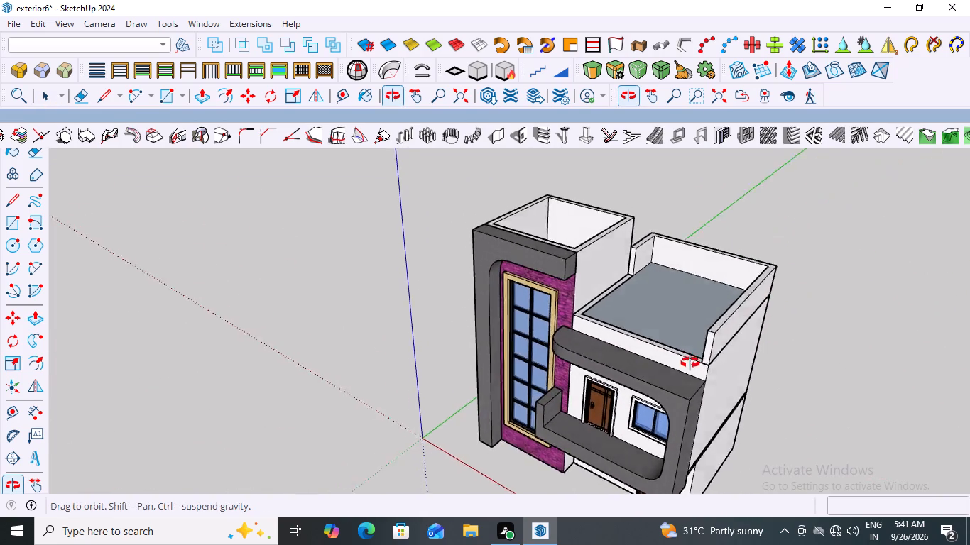
middle_drag(690, 363, 722, 391)
scroll(672, 349, up, 3)
scroll(672, 349, down, 6)
middle_drag(711, 373, 746, 336)
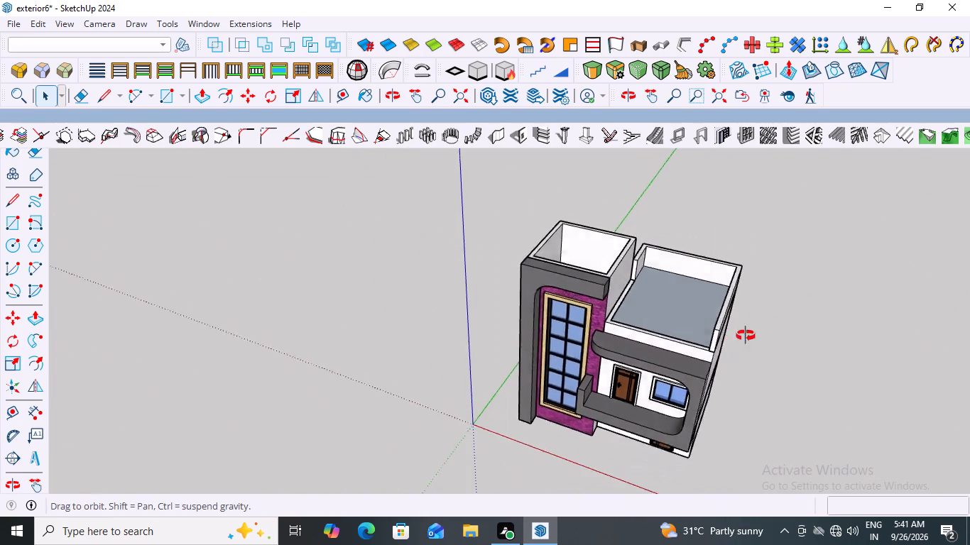
middle_drag(746, 336, 814, 237)
scroll(709, 299, up, 2)
middle_drag(716, 292, 680, 272)
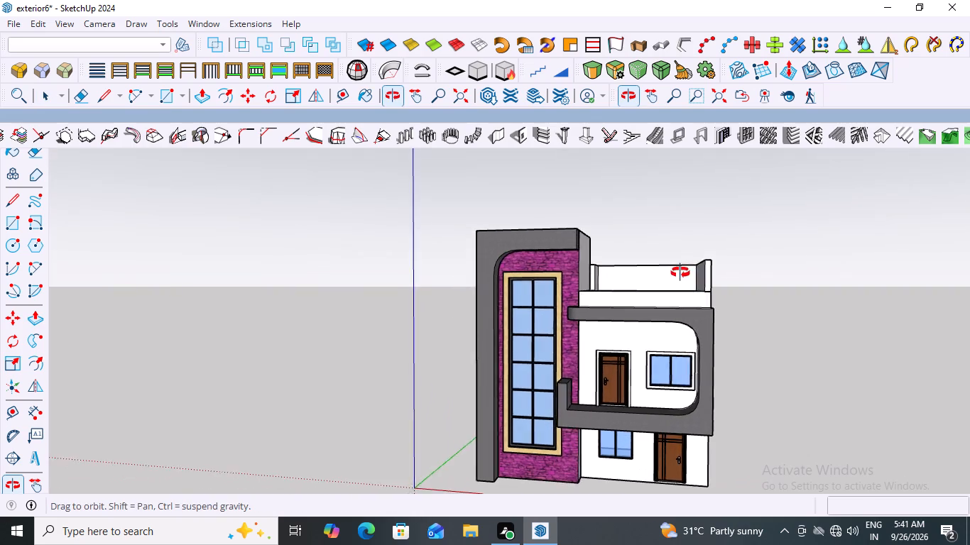
middle_drag(680, 272, 707, 285)
scroll(624, 294, up, 1)
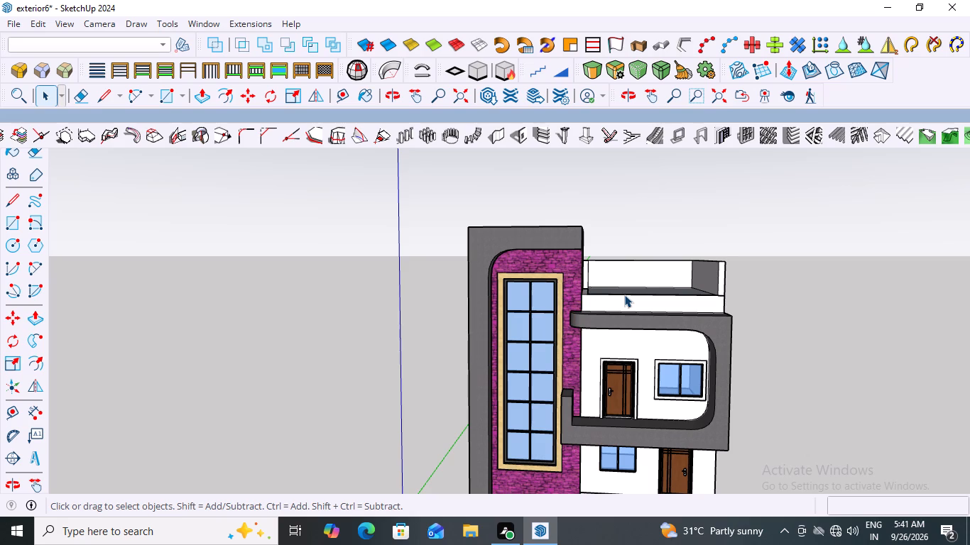
scroll(624, 294, down, 3)
middle_drag(638, 280, 584, 311)
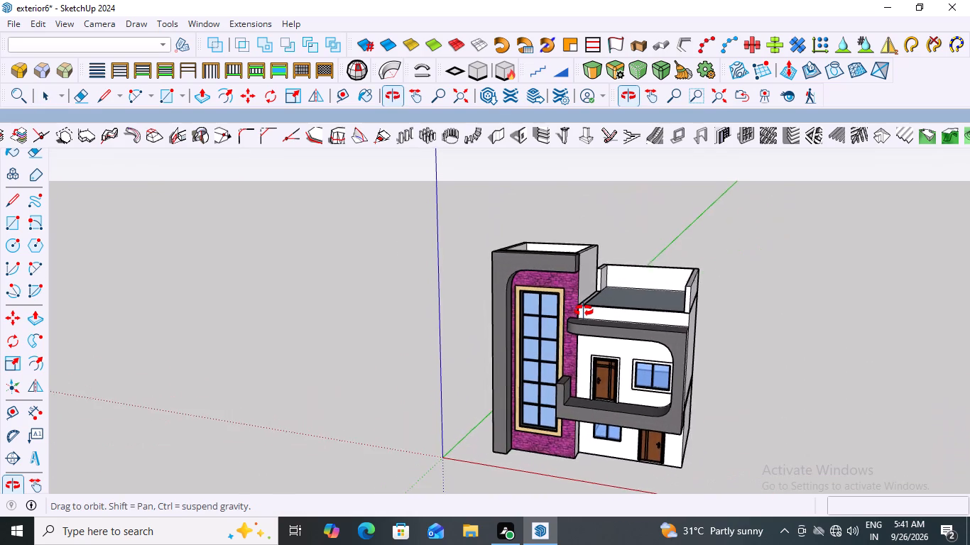
middle_drag(584, 311, 597, 314)
scroll(597, 314, up, 1)
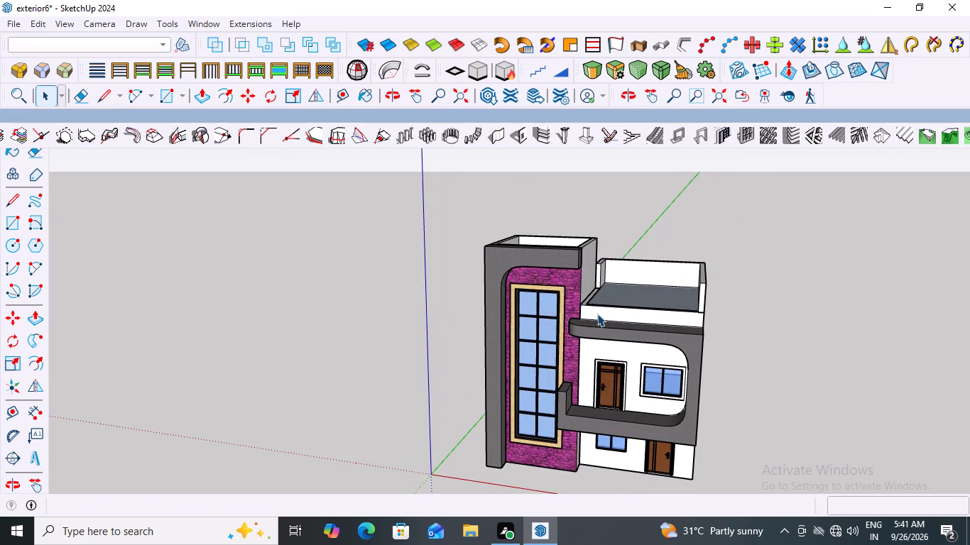
scroll(597, 314, down, 3)
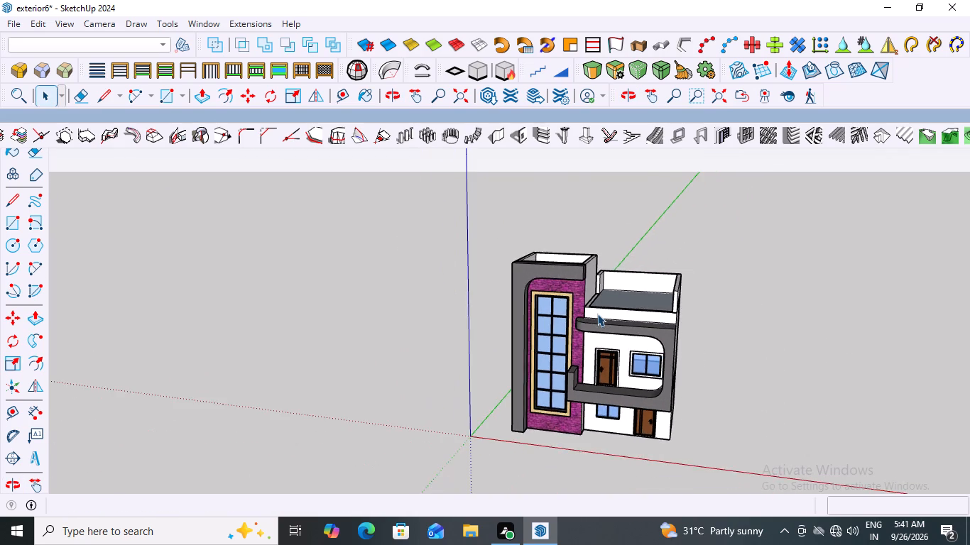
middle_drag(597, 314, 634, 316)
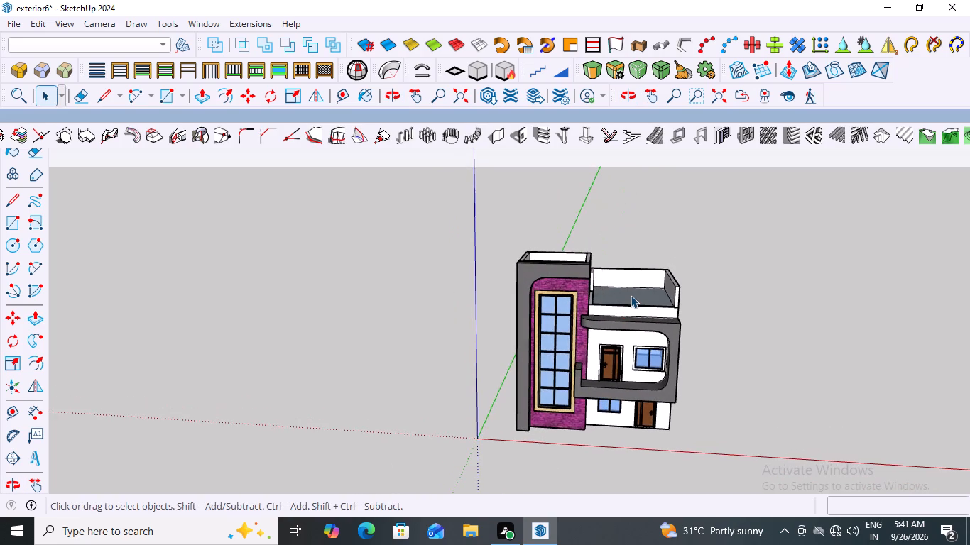
scroll(631, 295, up, 2)
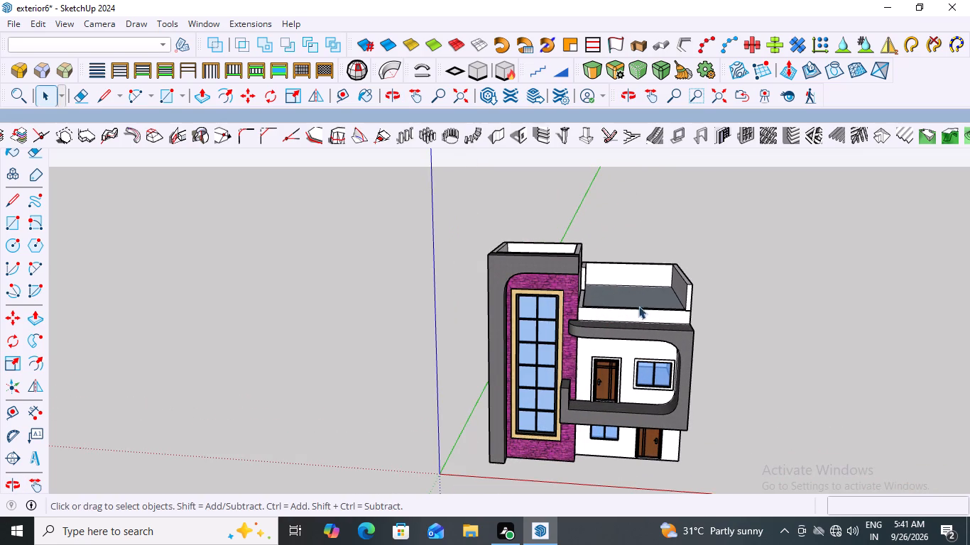
Examine the lower block's roof and parapet from the front and from above, focusing on the front corner beside the tower.
scroll(679, 331, down, 2)
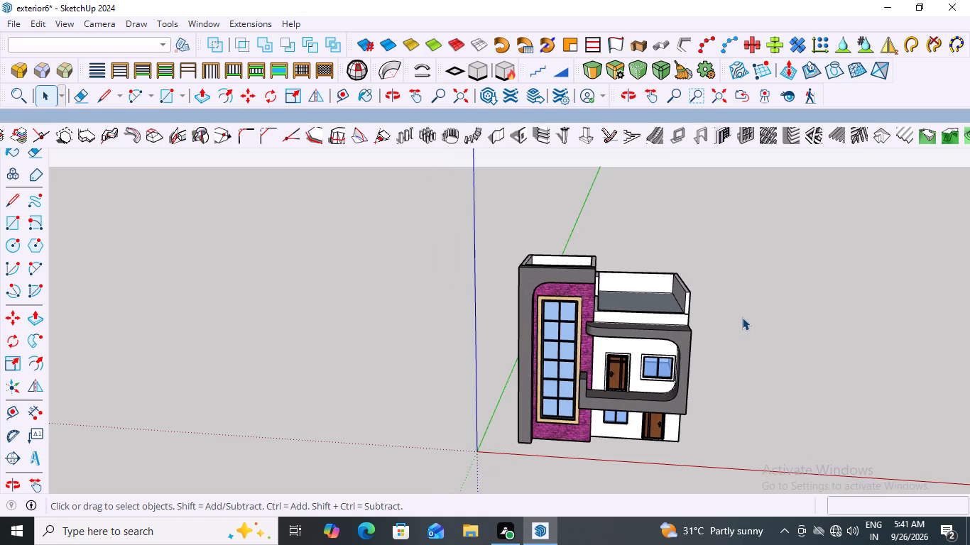
scroll(613, 291, up, 2)
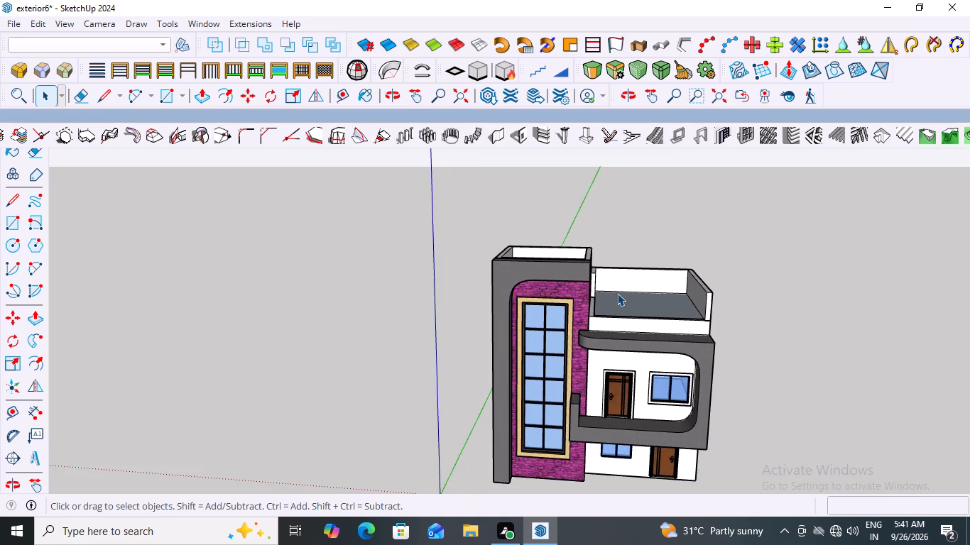
middle_drag(633, 295, 702, 289)
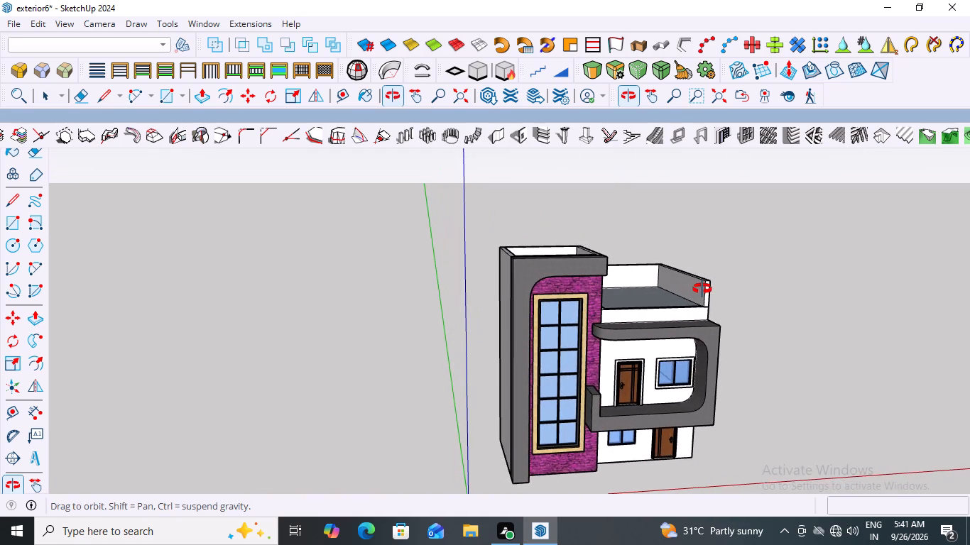
middle_drag(702, 289, 656, 312)
scroll(656, 312, up, 1)
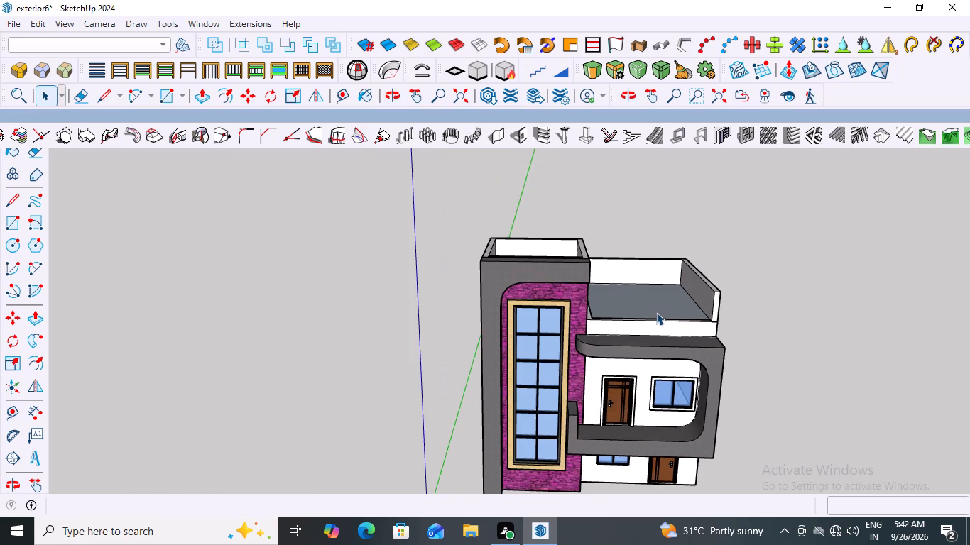
scroll(756, 339, down, 1)
middle_drag(756, 339, 743, 312)
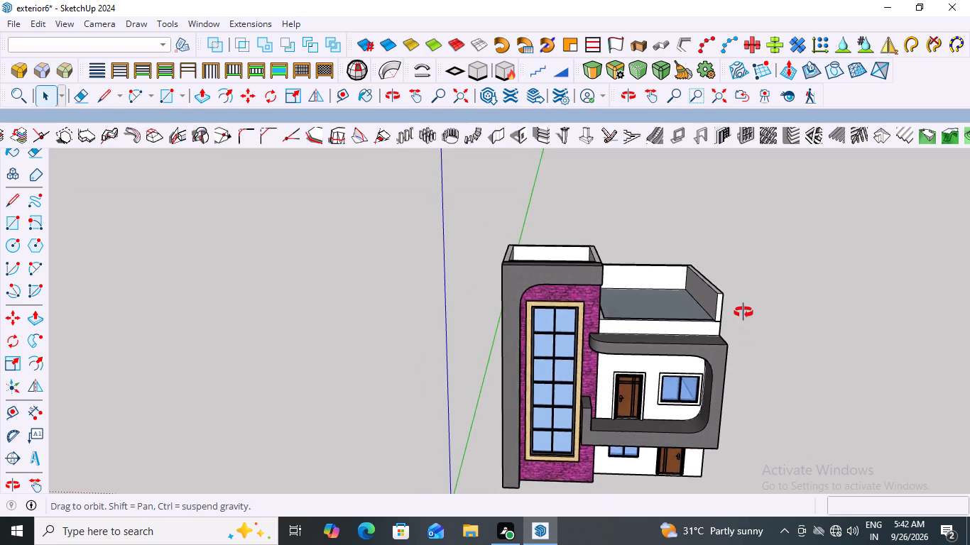
middle_drag(743, 312, 762, 474)
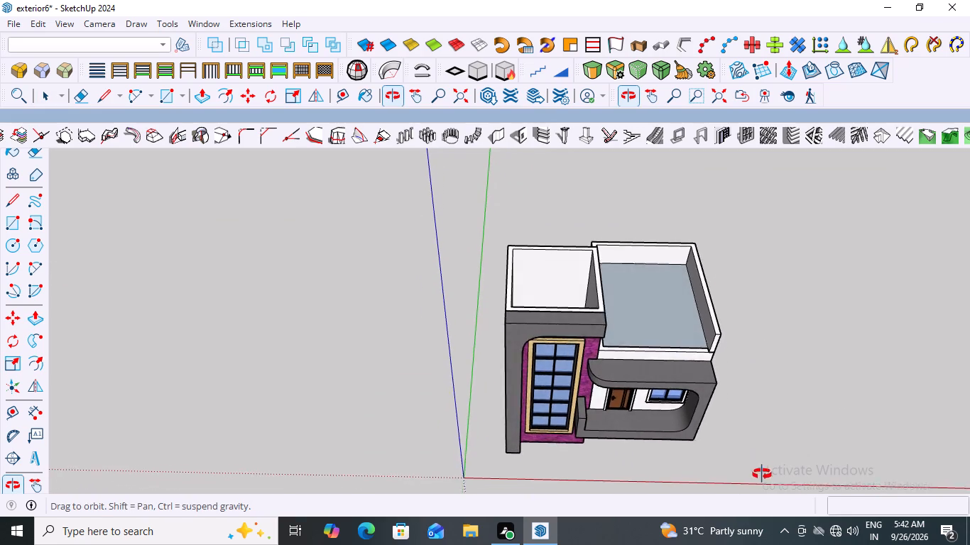
middle_drag(762, 474, 758, 477)
scroll(655, 340, up, 6)
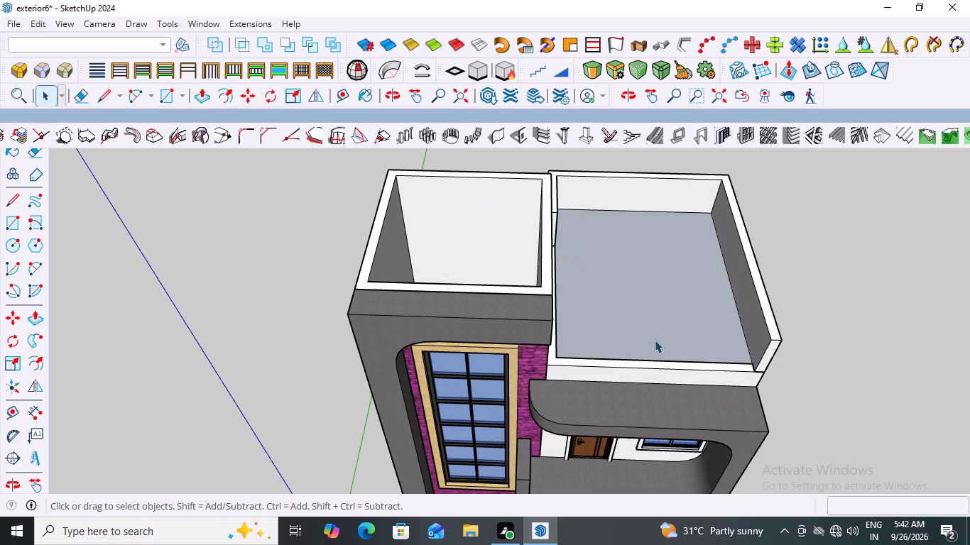
scroll(655, 340, down, 2)
middle_drag(609, 359, 568, 370)
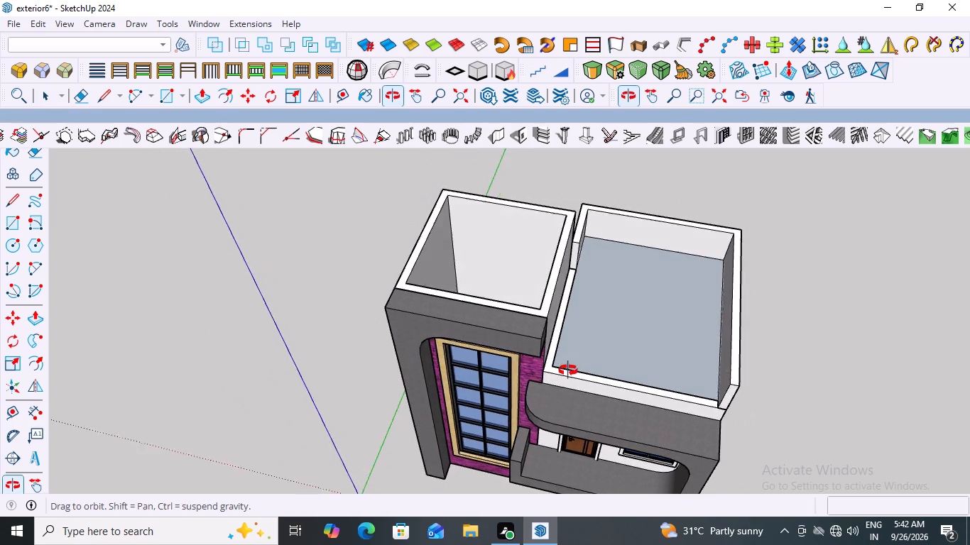
middle_drag(568, 370, 569, 370)
scroll(569, 370, up, 12)
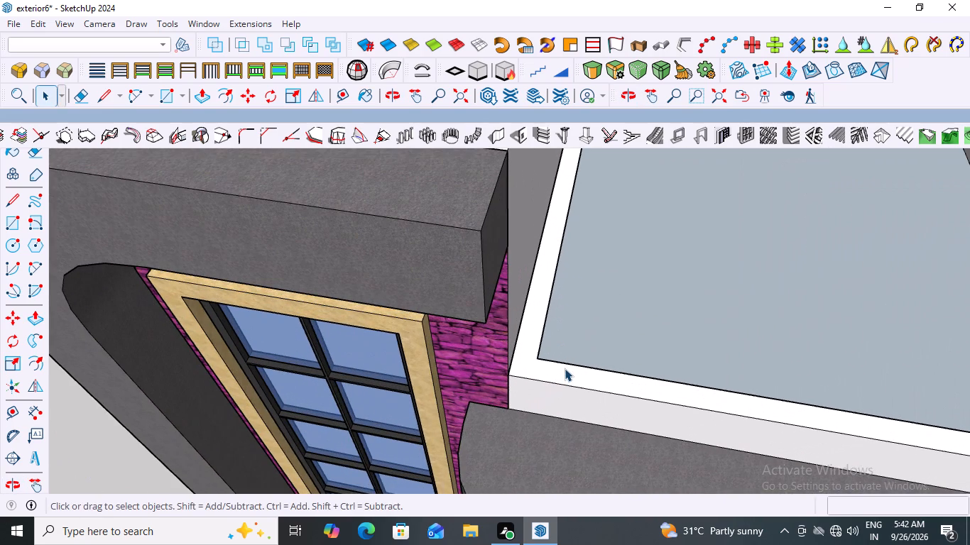
scroll(655, 300, down, 13)
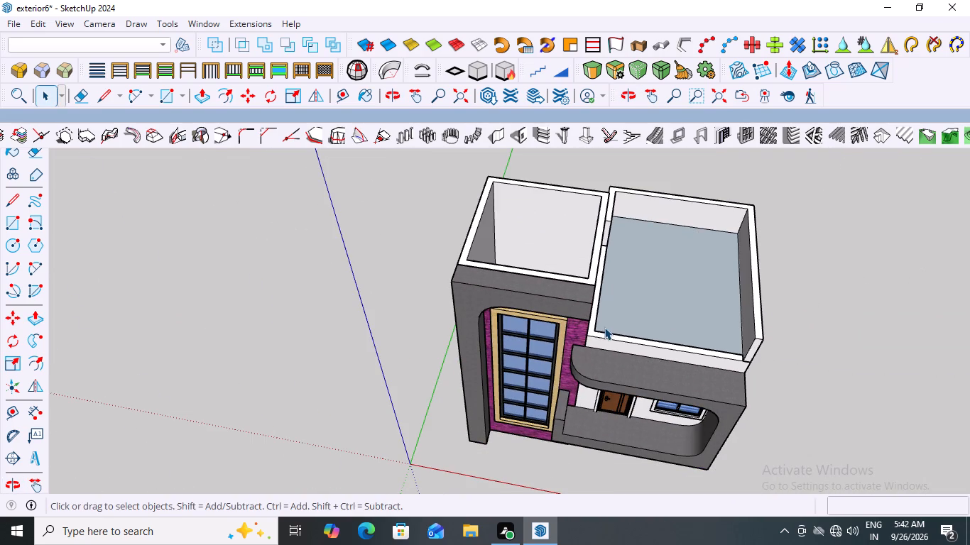
scroll(646, 337, up, 8)
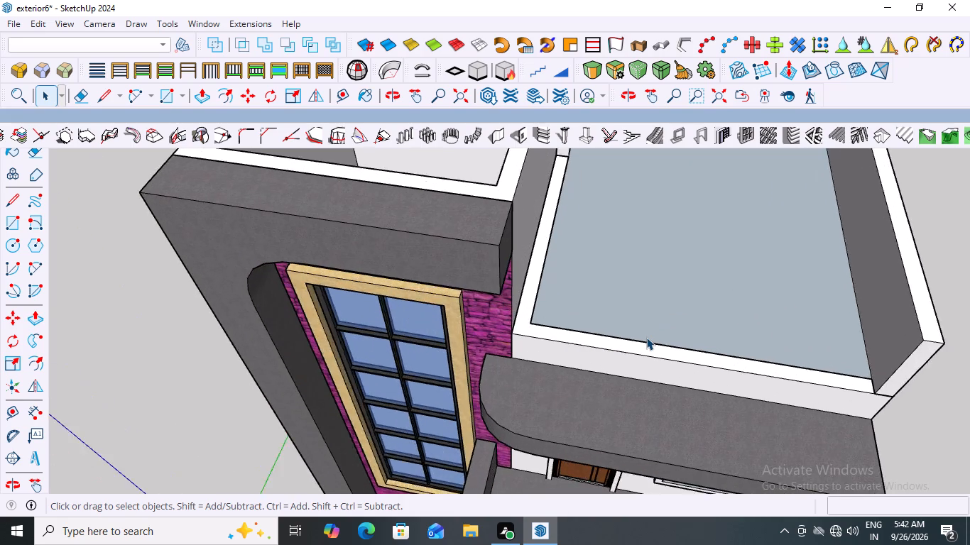
scroll(646, 337, up, 3)
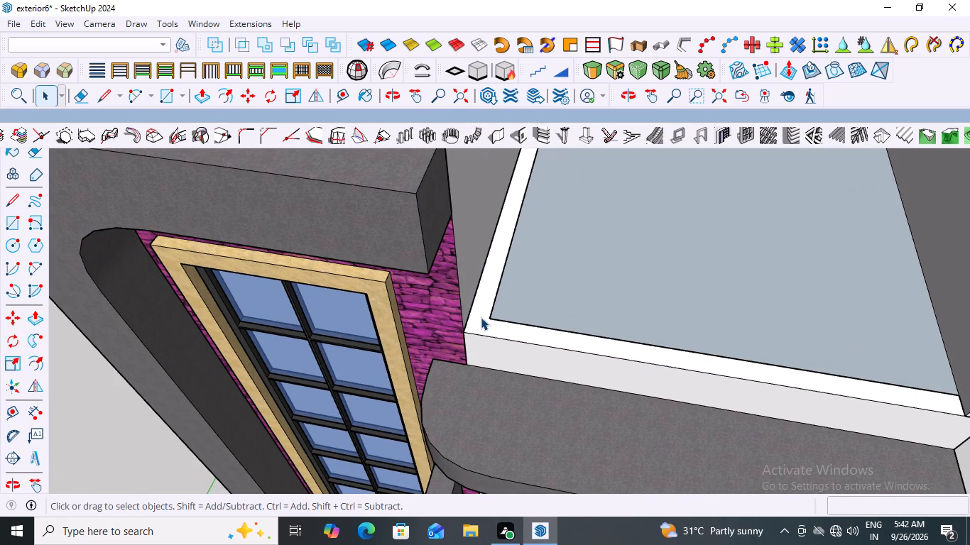
Open the lower block's wall group for editing and ready the Line tool at the parapet's front corner beside the tower.
double_click(481, 317)
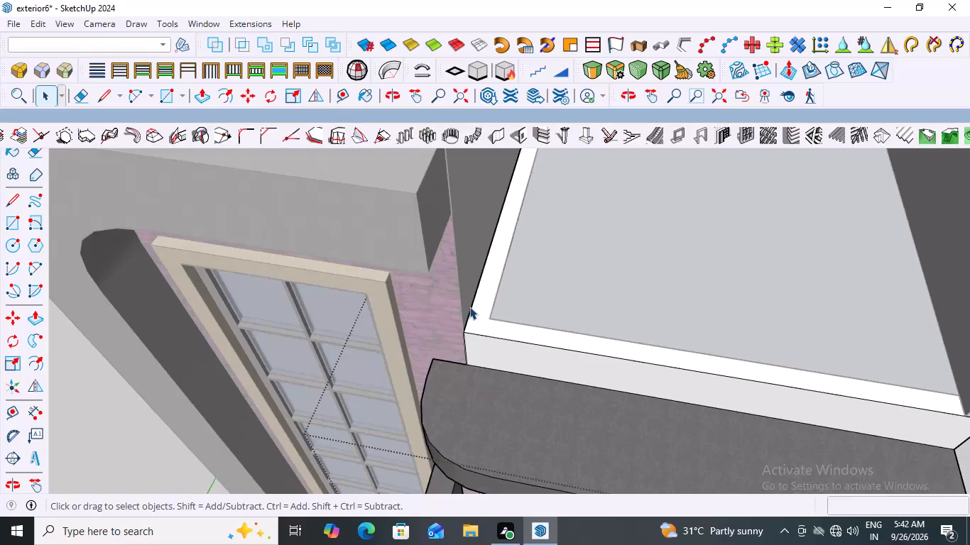
key(l)
scroll(433, 341, down, 8)
scroll(461, 334, up, 6)
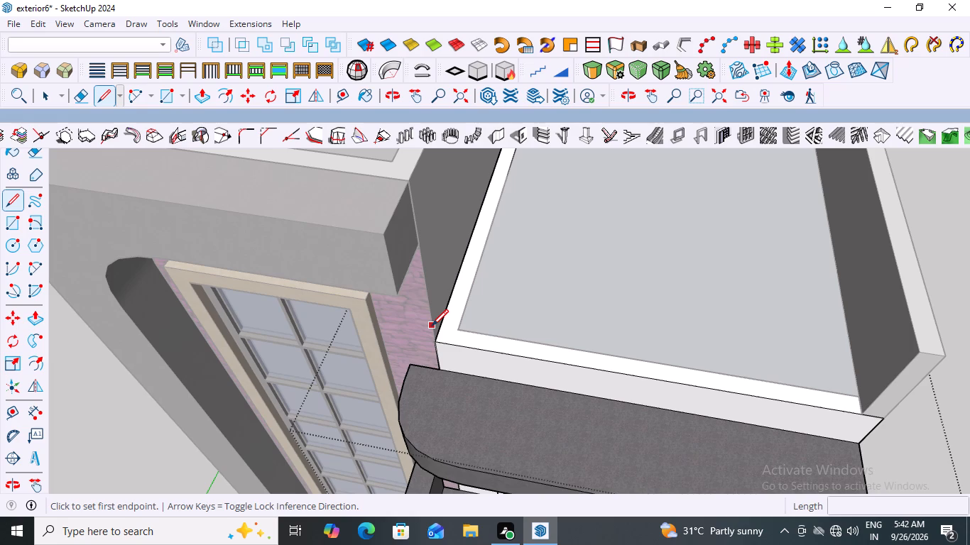
scroll(441, 362, up, 3)
scroll(464, 350, down, 4)
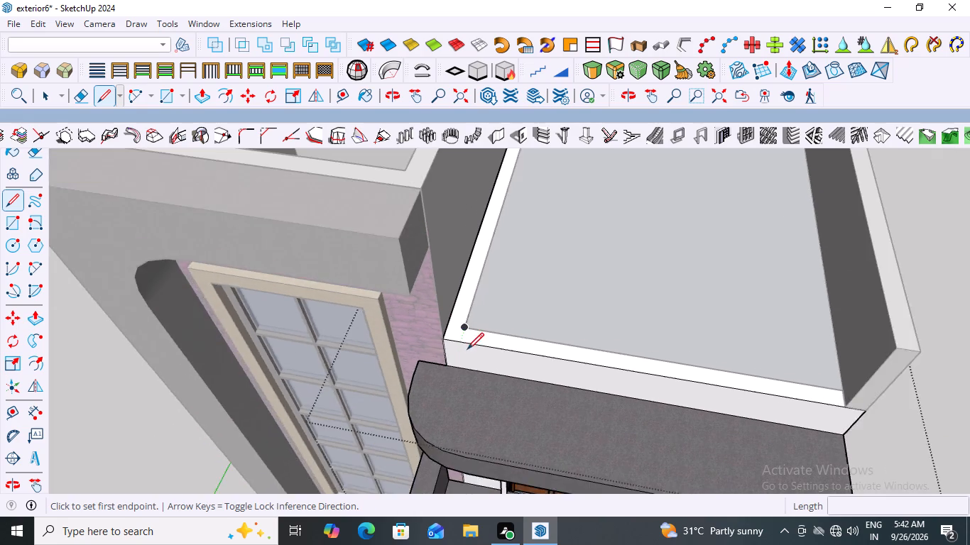
scroll(467, 349, down, 3)
scroll(483, 399, up, 4)
scroll(555, 363, down, 7)
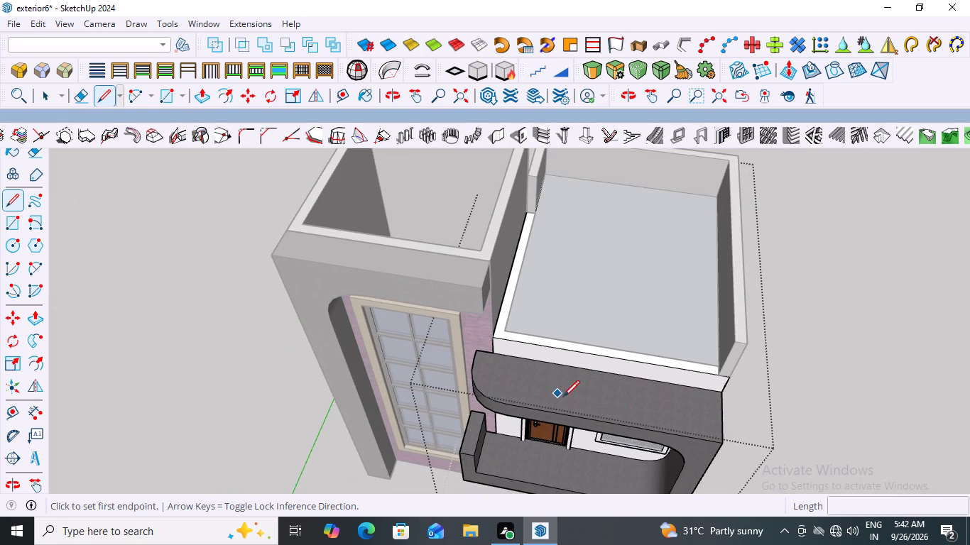
middle_drag(736, 424, 782, 402)
scroll(620, 353, up, 3)
scroll(620, 353, down, 4)
middle_drag(768, 337, 769, 385)
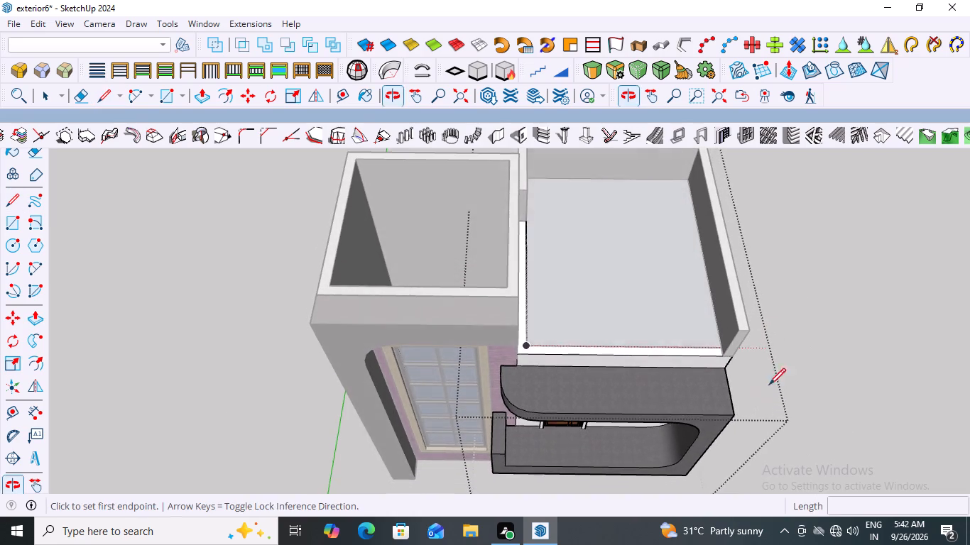
scroll(566, 376, up, 5)
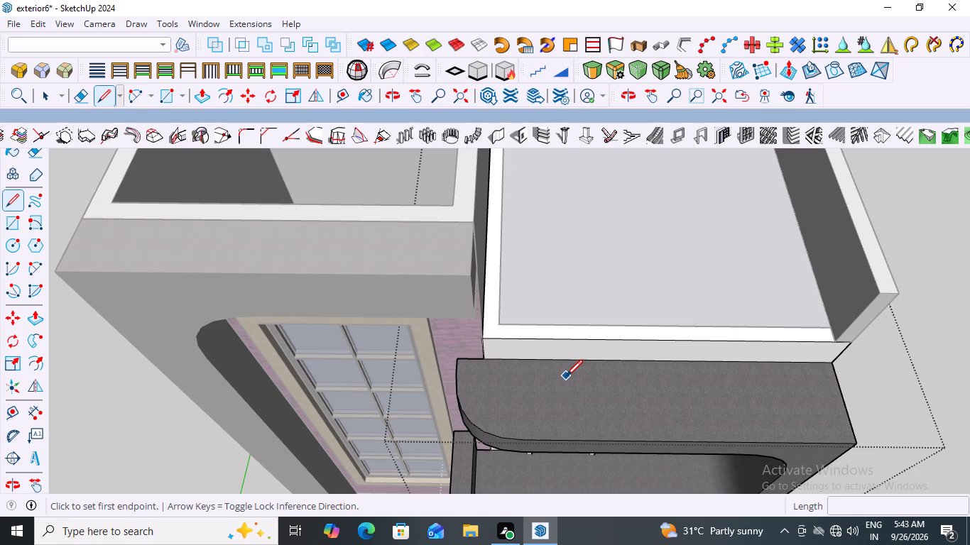
scroll(566, 376, down, 2)
scroll(566, 376, up, 3)
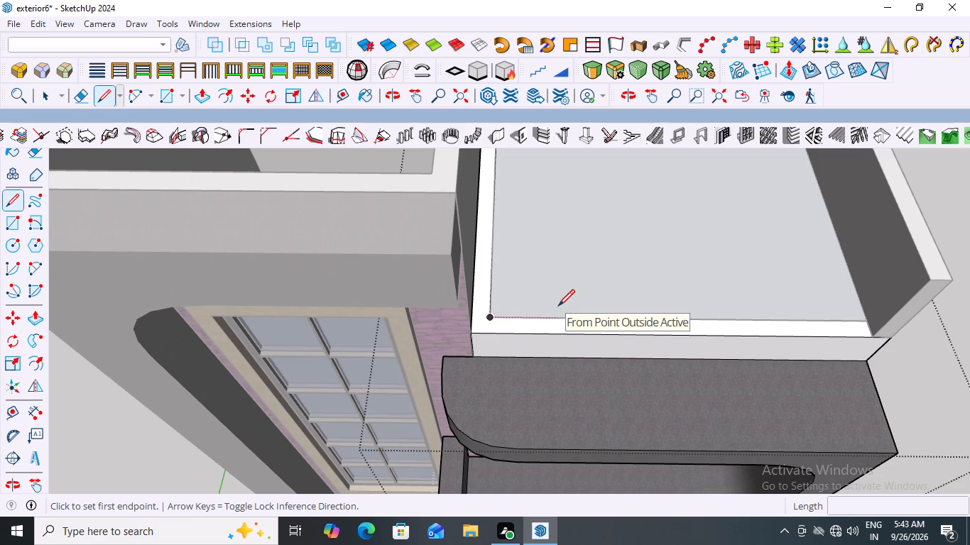
scroll(558, 306, up, 1)
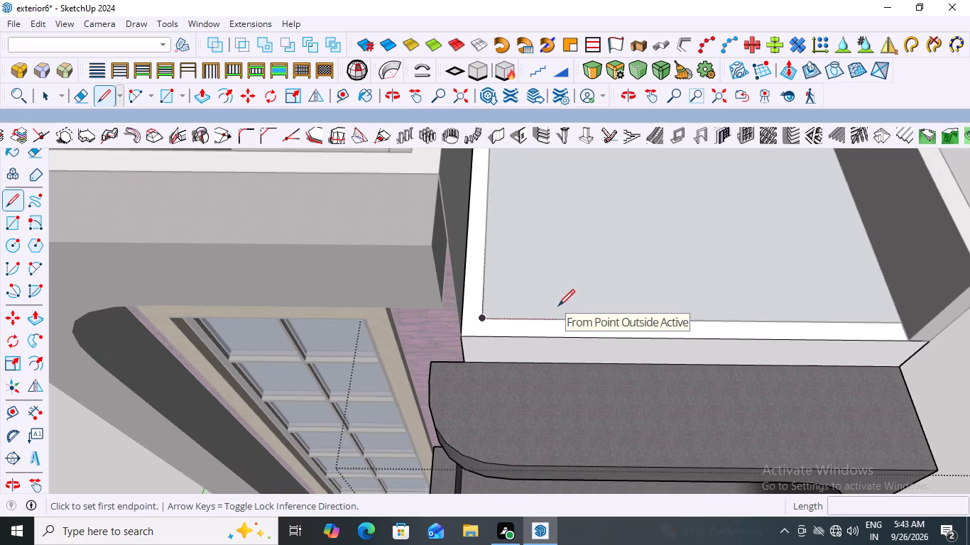
scroll(558, 306, down, 3)
scroll(496, 337, up, 2)
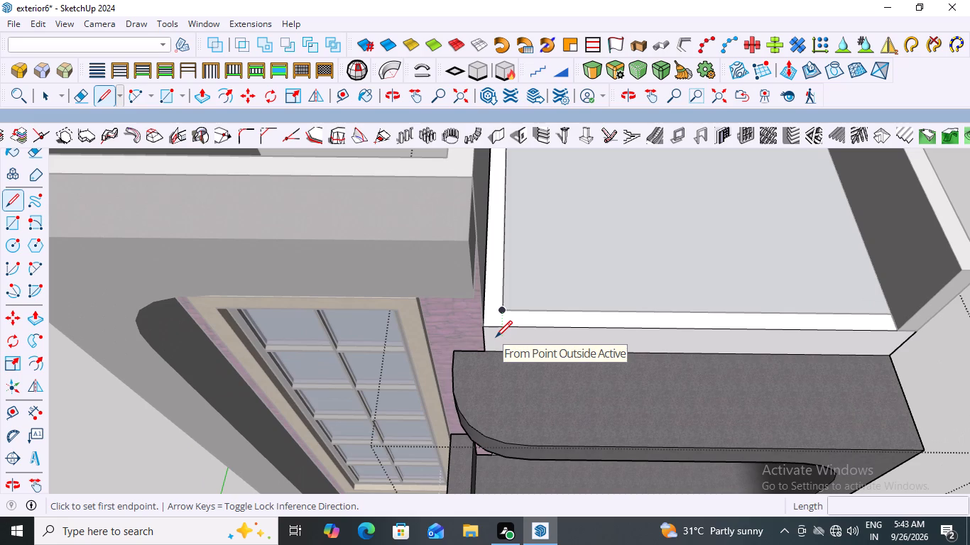
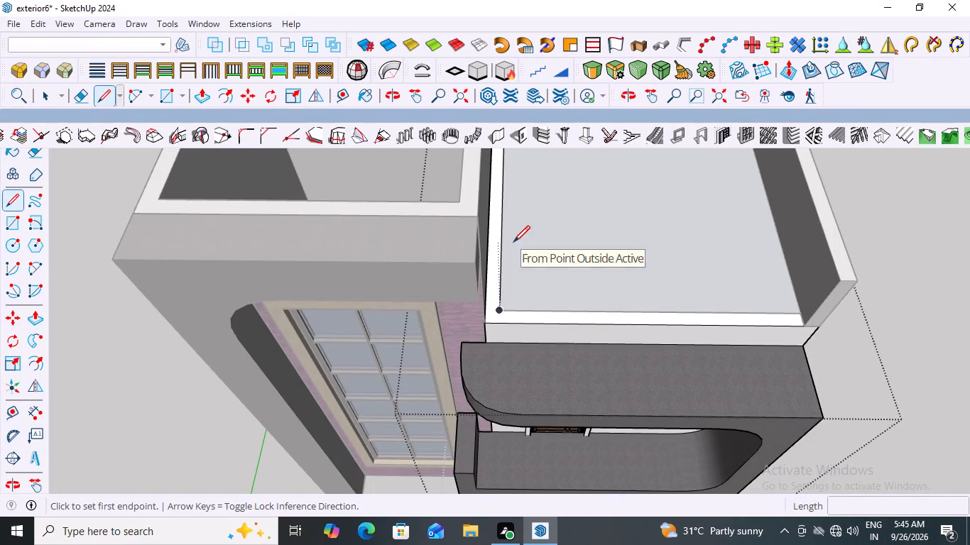
Examine the lower block's front parapet corner beside the tower up close, and leave the wall group without drawing a line.
scroll(491, 315, up, 3)
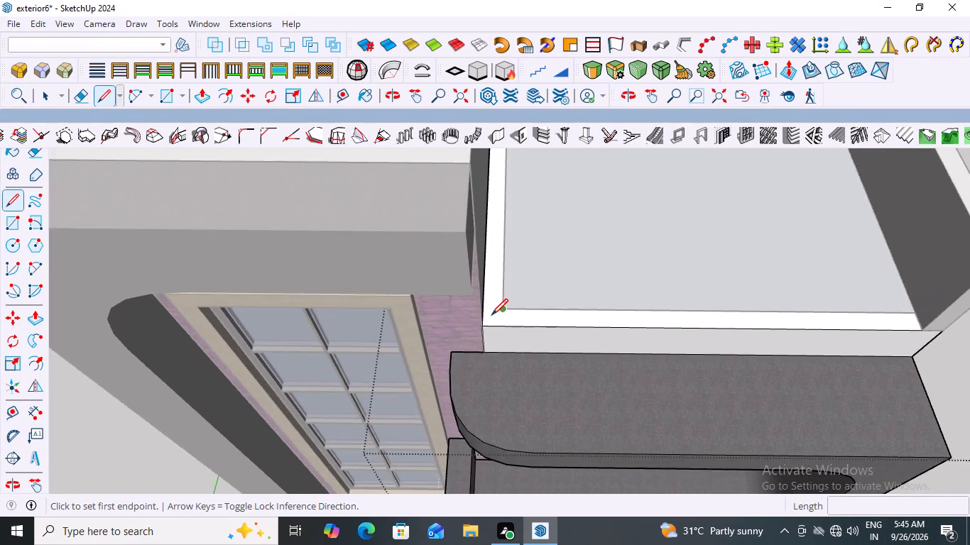
scroll(491, 315, up, 10)
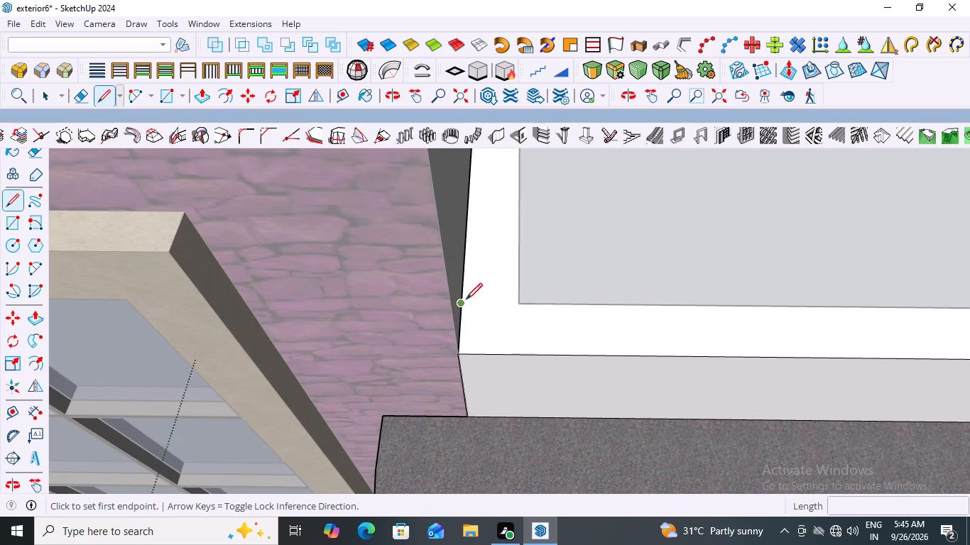
scroll(467, 302, up, 8)
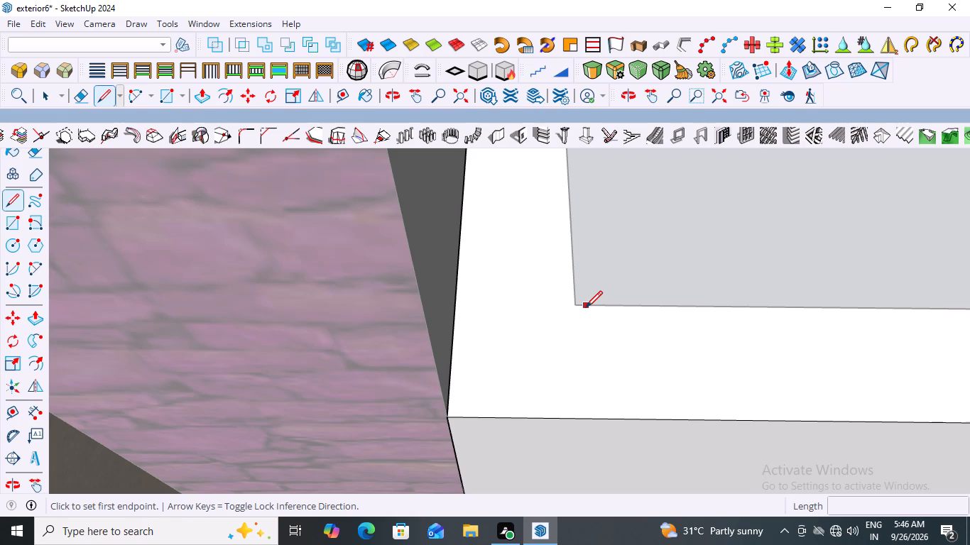
scroll(586, 307, down, 4)
scroll(586, 307, up, 7)
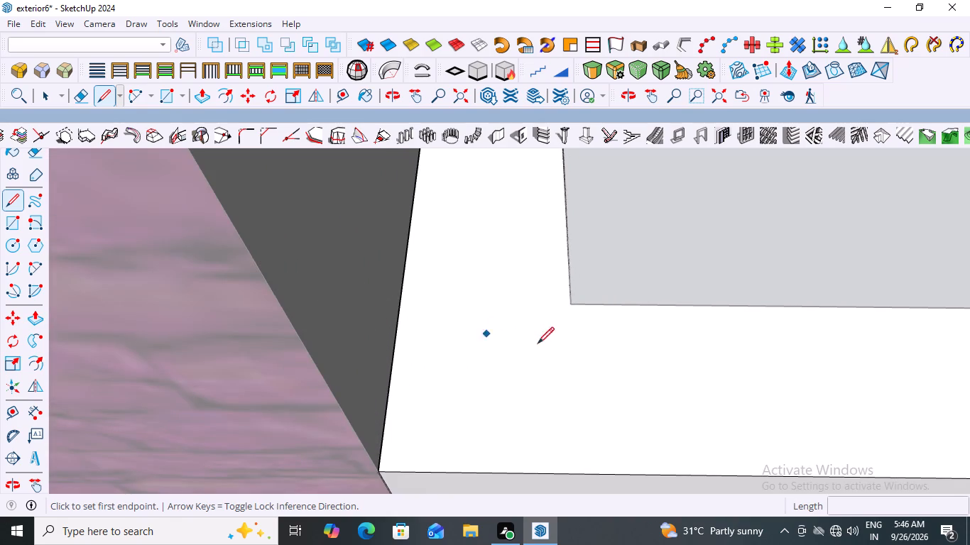
scroll(543, 309, up, 4)
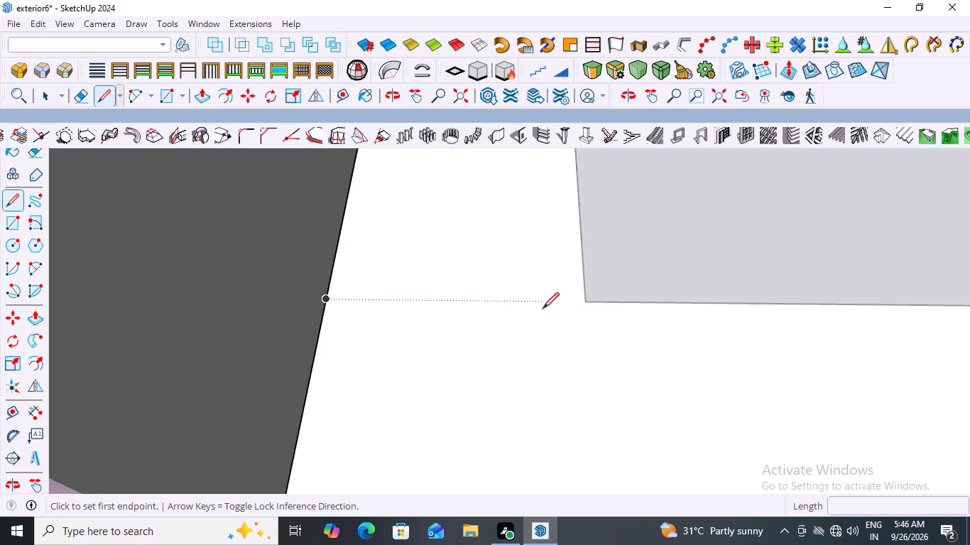
scroll(591, 311, up, 2)
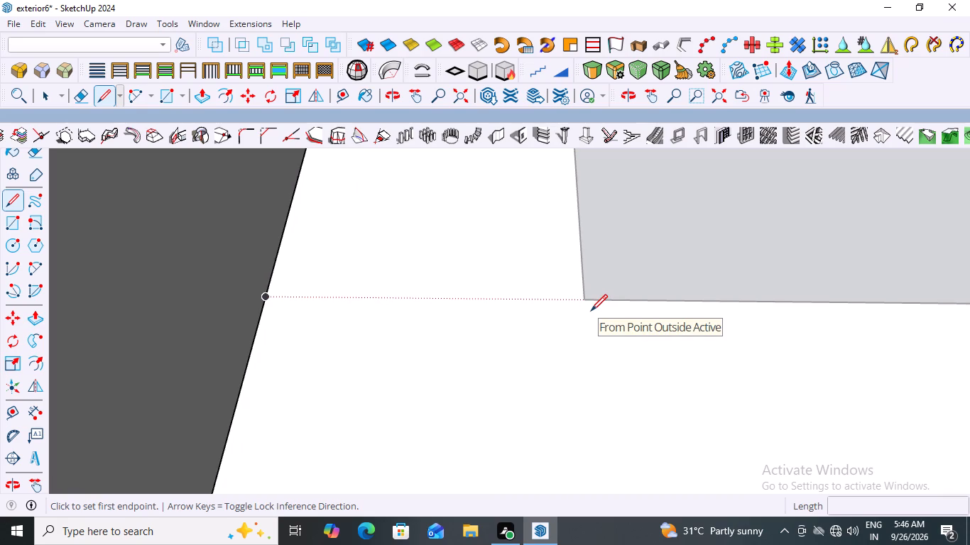
scroll(591, 311, down, 8)
scroll(594, 306, up, 3)
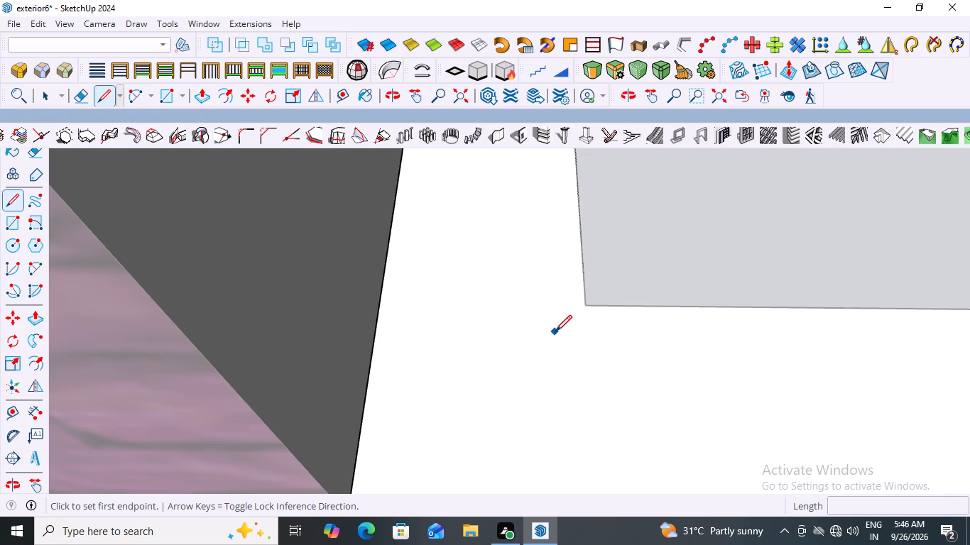
scroll(473, 308, down, 3)
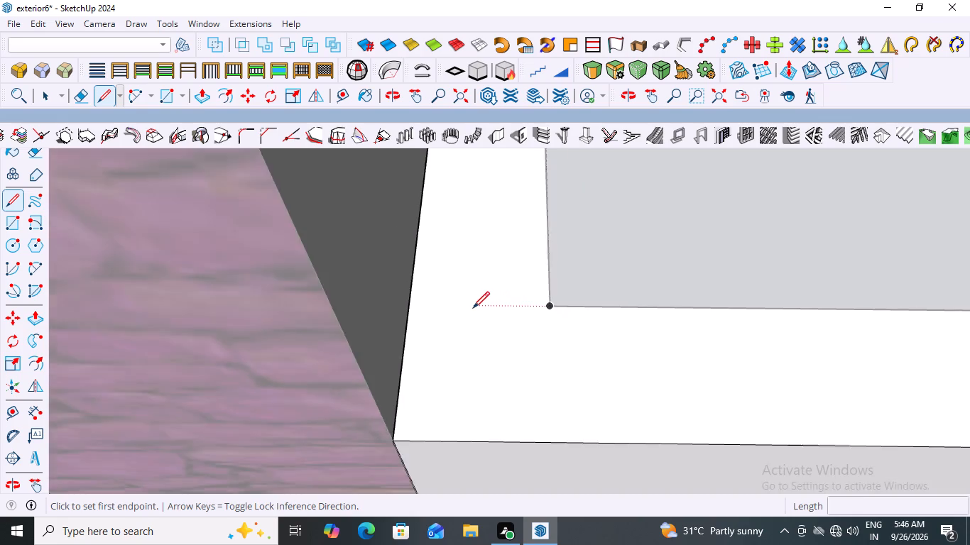
scroll(473, 308, down, 14)
scroll(530, 341, up, 3)
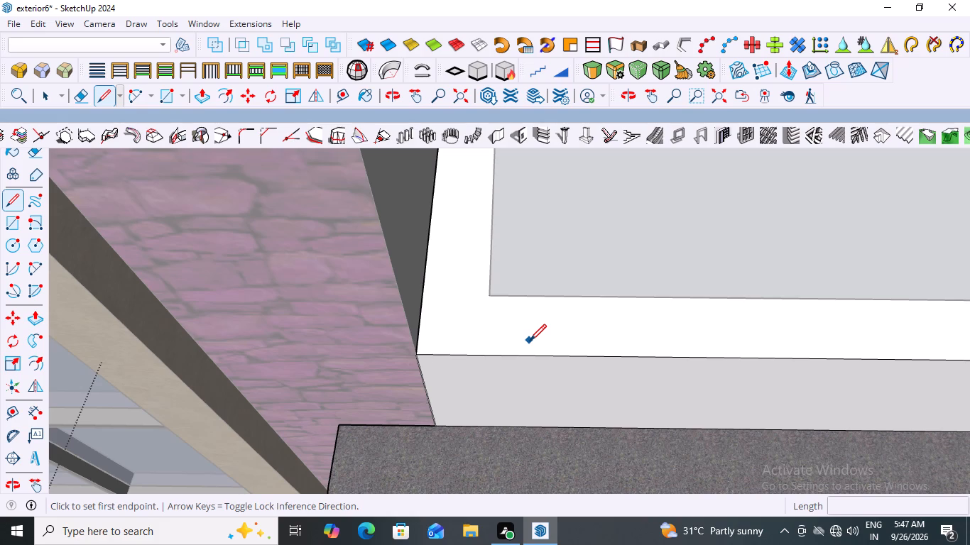
scroll(530, 341, down, 16)
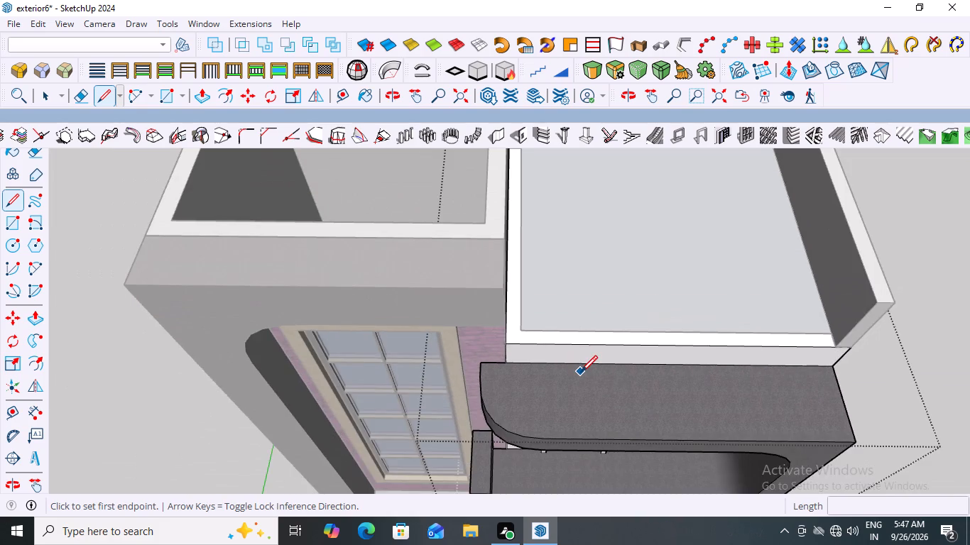
scroll(581, 372, up, 4)
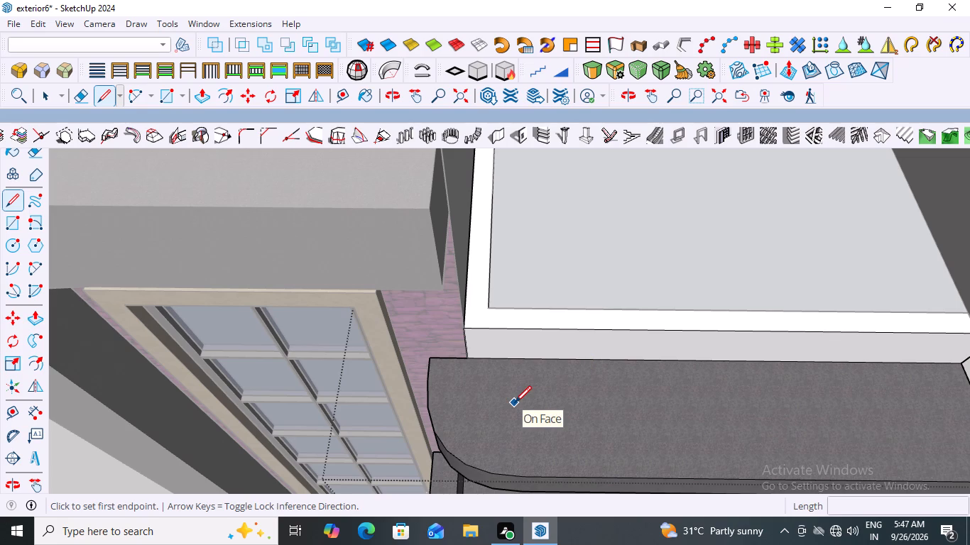
scroll(522, 391, down, 6)
scroll(680, 397, up, 2)
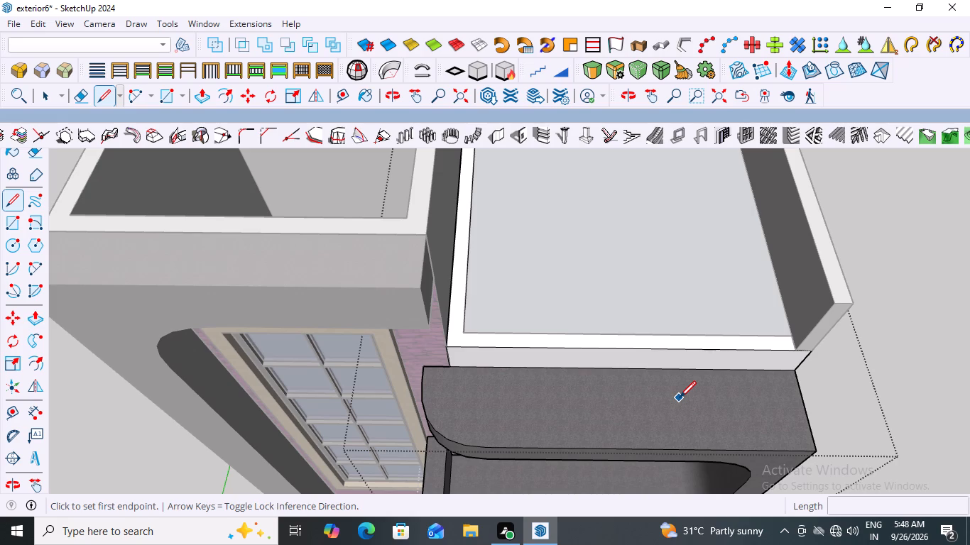
scroll(680, 397, down, 8)
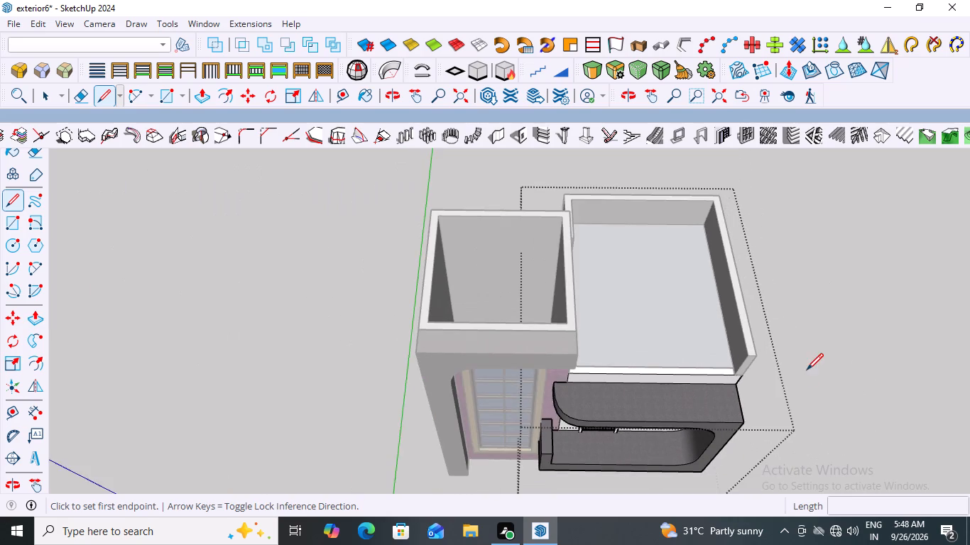
scroll(807, 364, up, 7)
scroll(721, 377, up, 4)
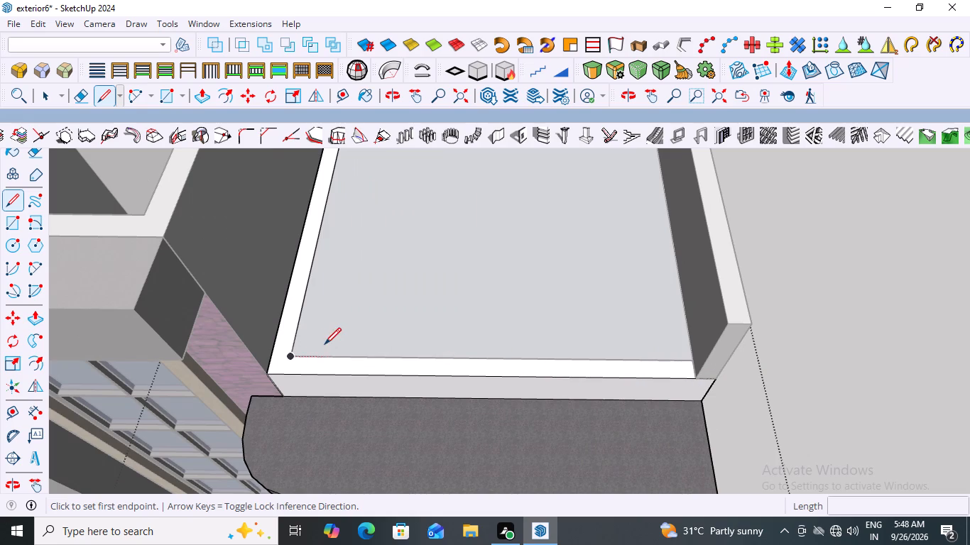
scroll(516, 338, down, 7)
scroll(374, 353, up, 6)
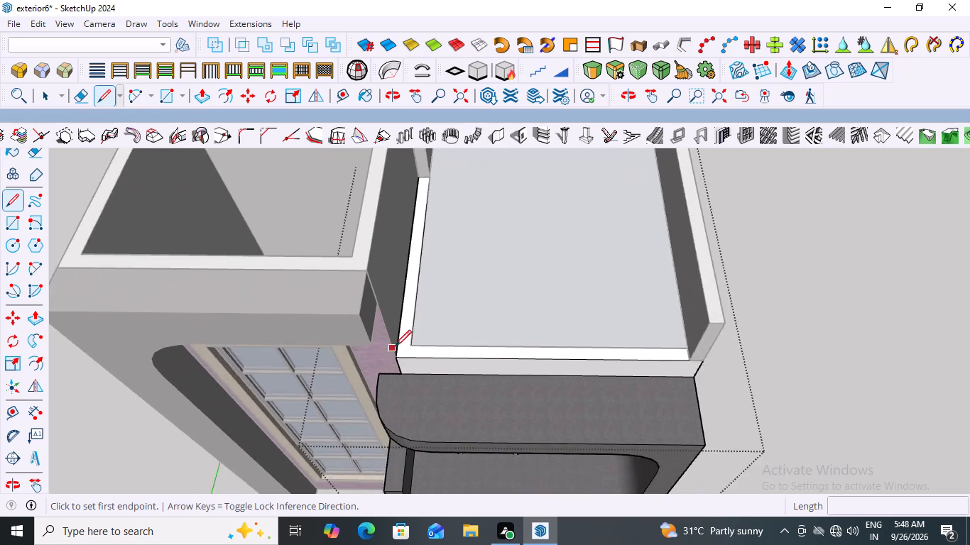
scroll(395, 346, up, 6)
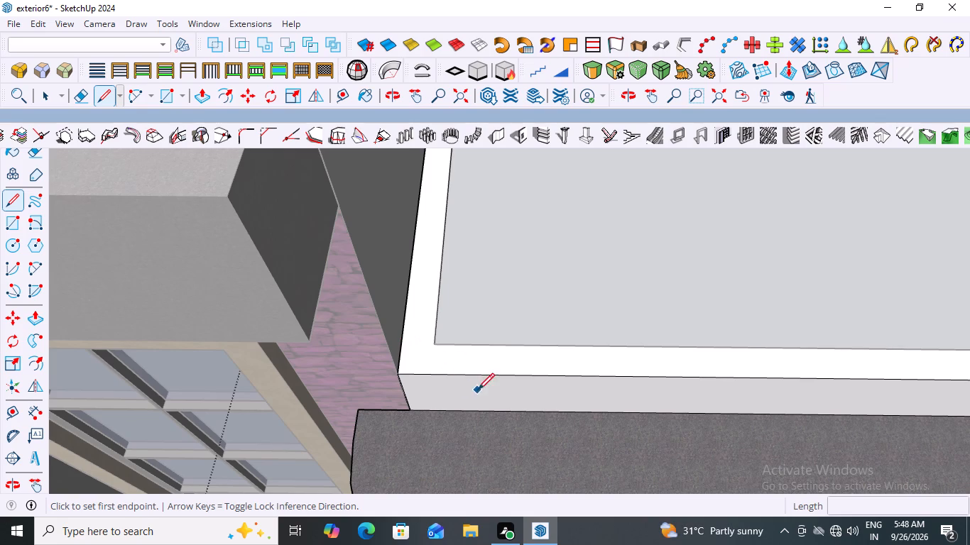
scroll(410, 355, up, 6)
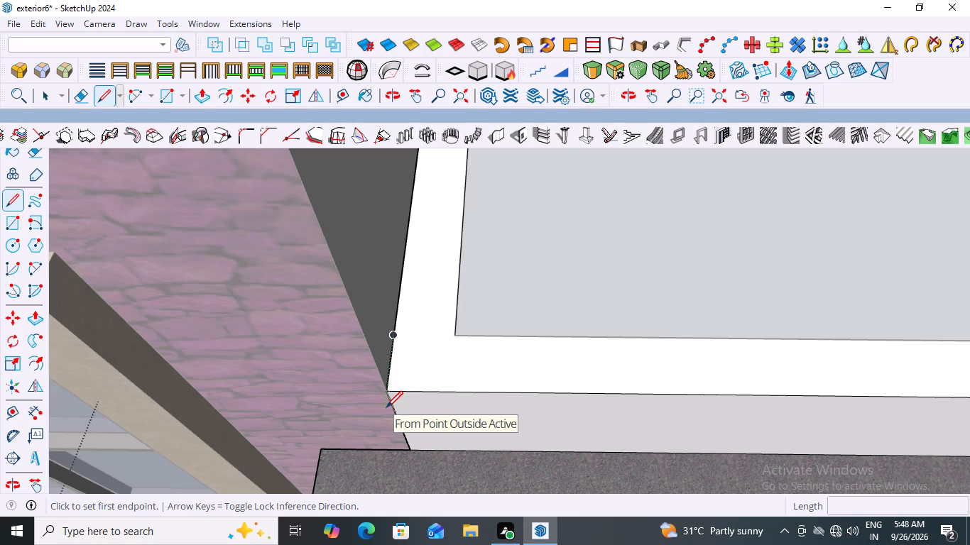
scroll(425, 343, down, 15)
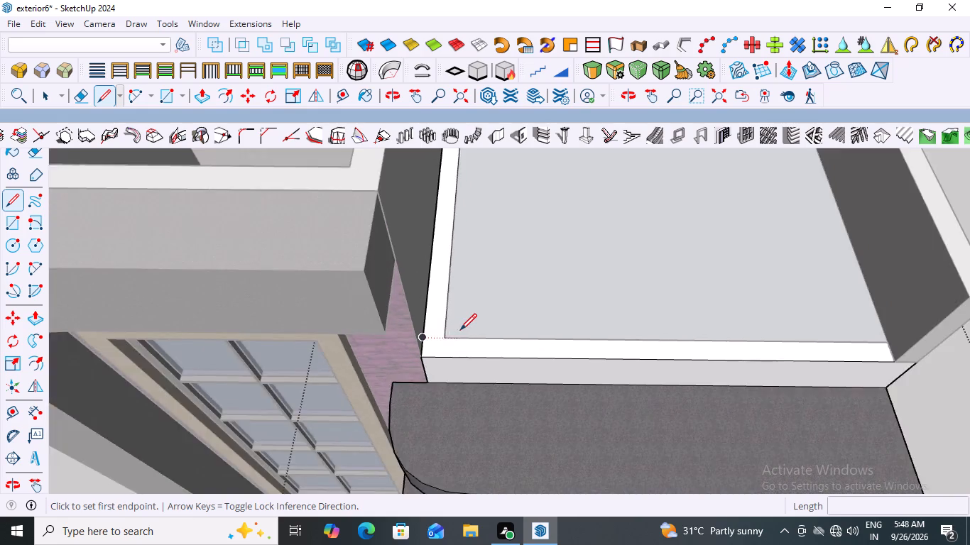
scroll(460, 330, down, 10)
key(space)
click(746, 312)
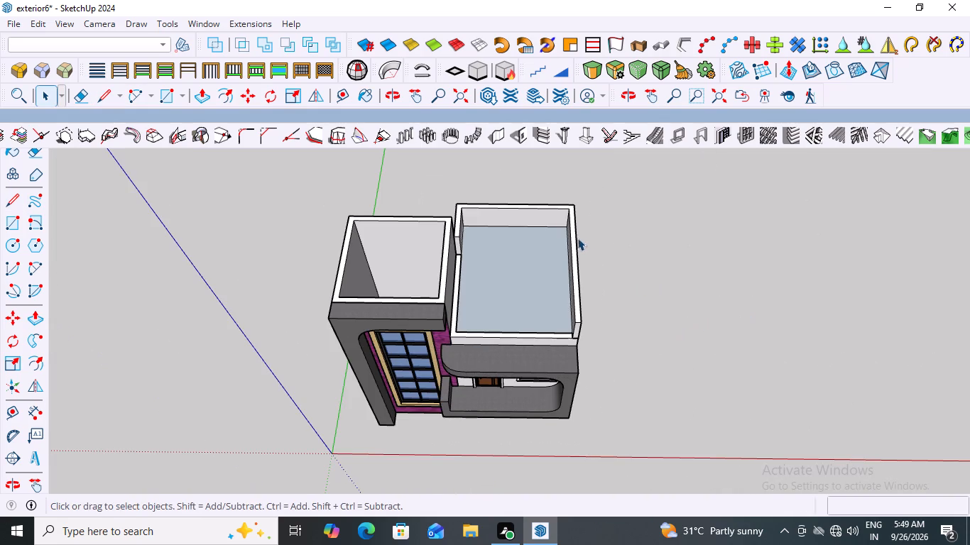
Draw two circles side by side on the ground beyond the lower block's door-side front corner, radii about 1' 2 1/2" and 1' 3/4".
scroll(578, 255, down, 3)
scroll(614, 411, down, 5)
middle_drag(936, 366, 798, 233)
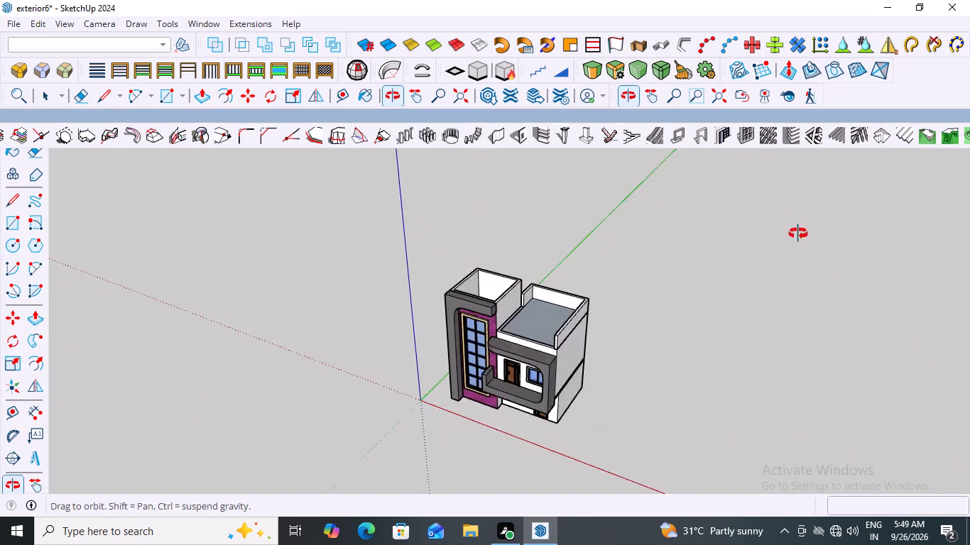
middle_drag(798, 233, 797, 224)
scroll(726, 299, down, 4)
middle_drag(715, 379, 821, 400)
scroll(541, 381, up, 5)
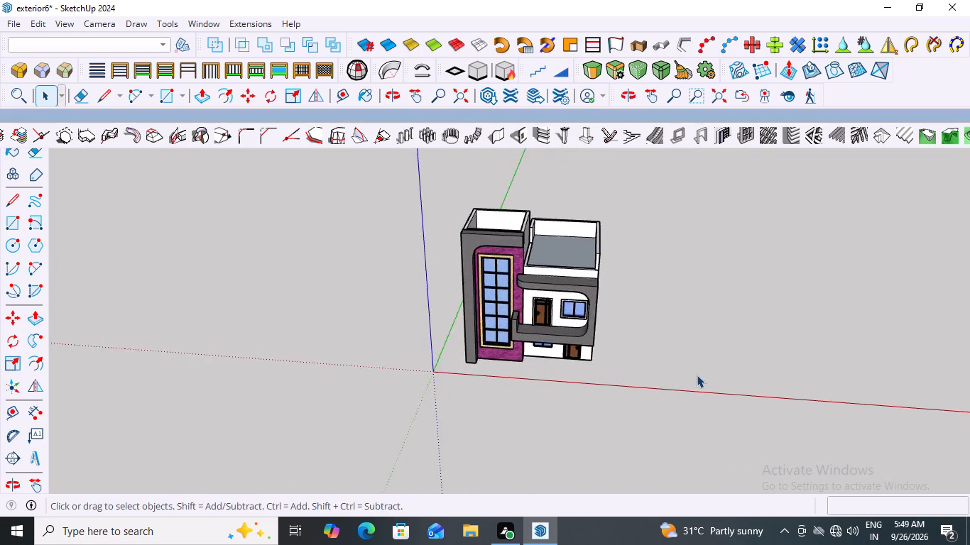
scroll(697, 375, up, 3)
middle_drag(699, 368, 670, 375)
scroll(676, 377, up, 7)
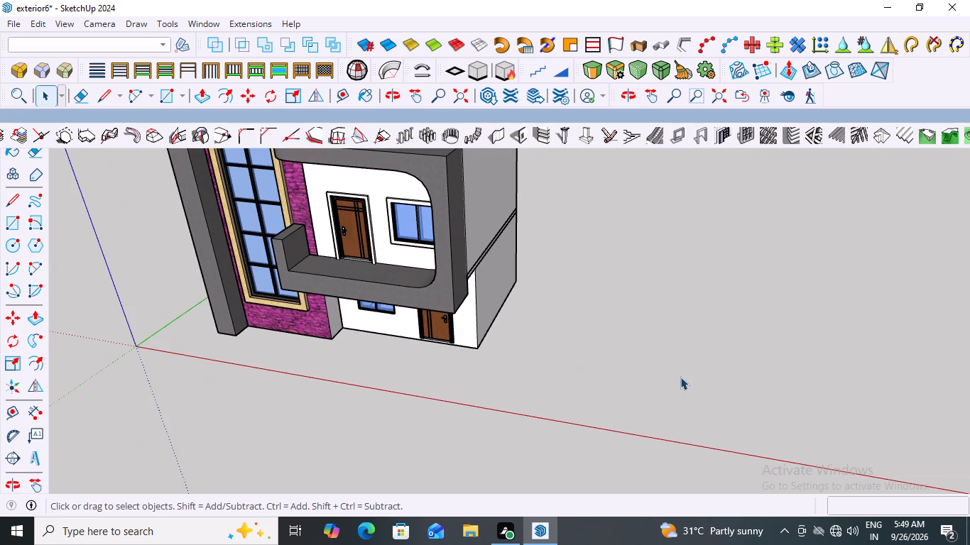
key(c)
click(575, 380)
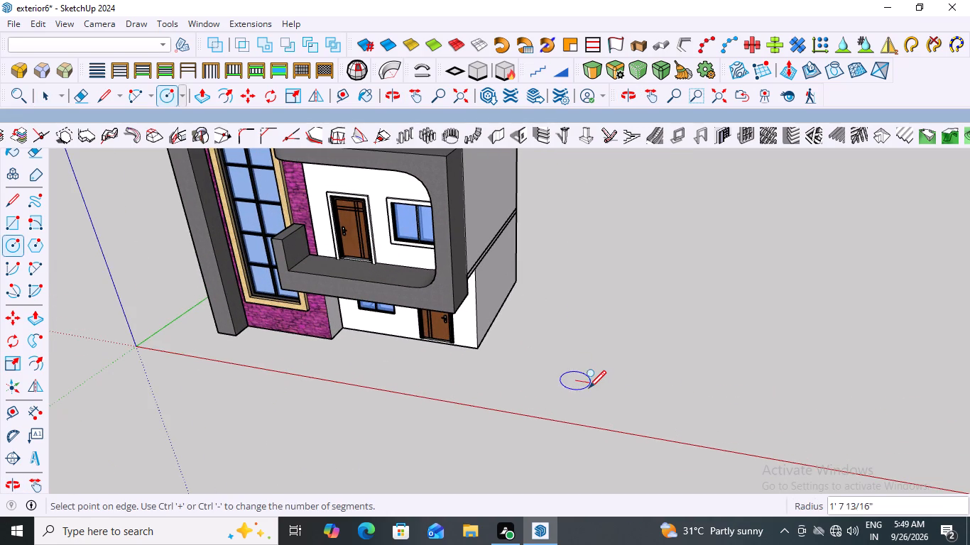
click(587, 384)
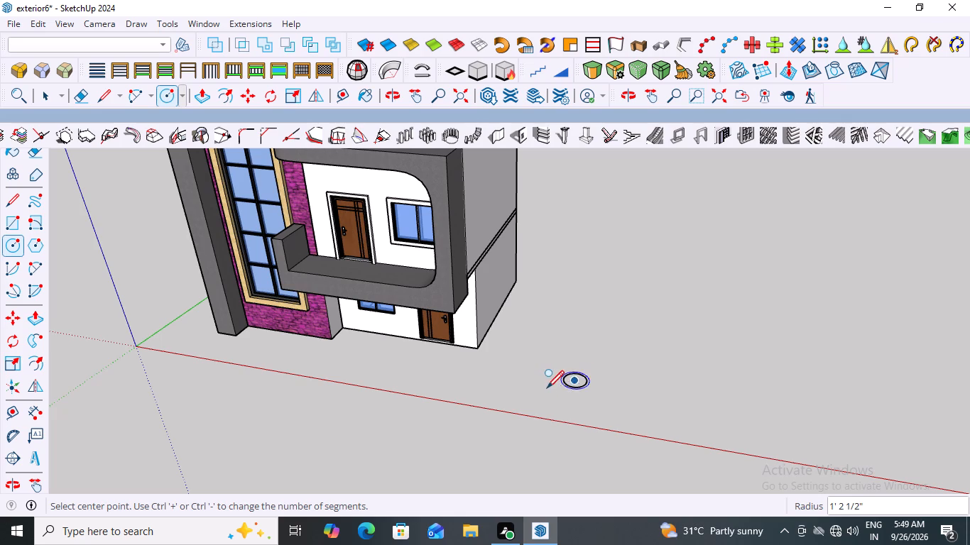
click(608, 395)
scroll(607, 364, up, 2)
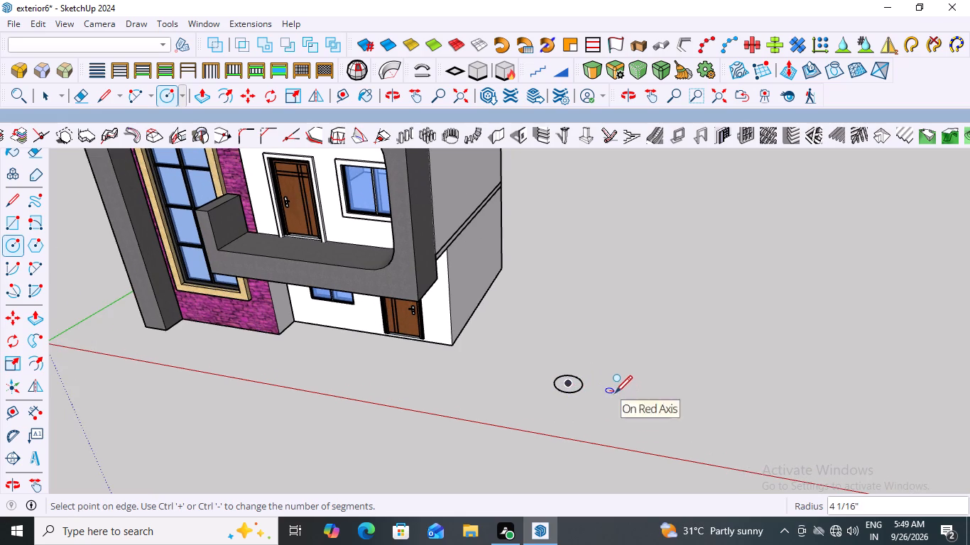
click(623, 390)
Draw a row of three circles in front of the first two, the first two with radii about 5 1/8" and 1' 5 3/16".
click(555, 410)
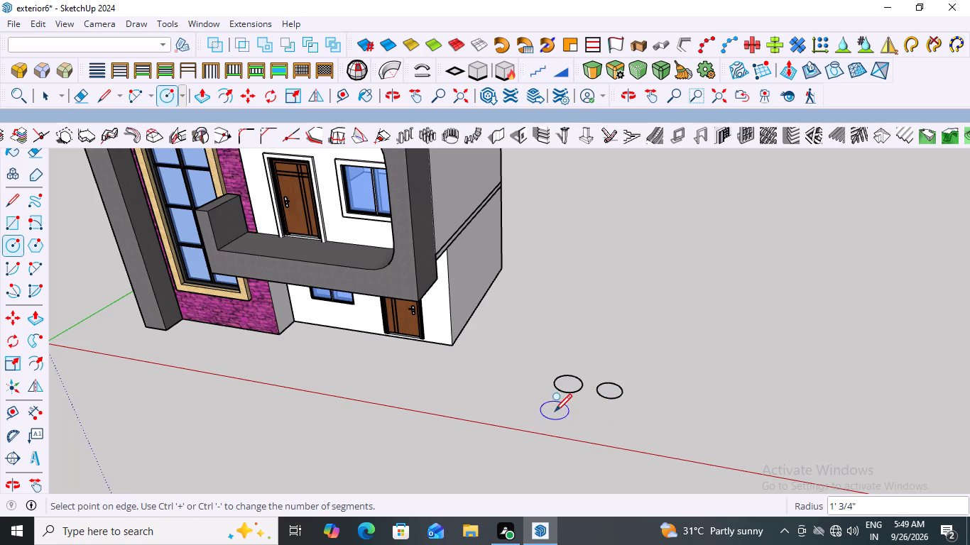
scroll(579, 412, up, 1)
click(566, 409)
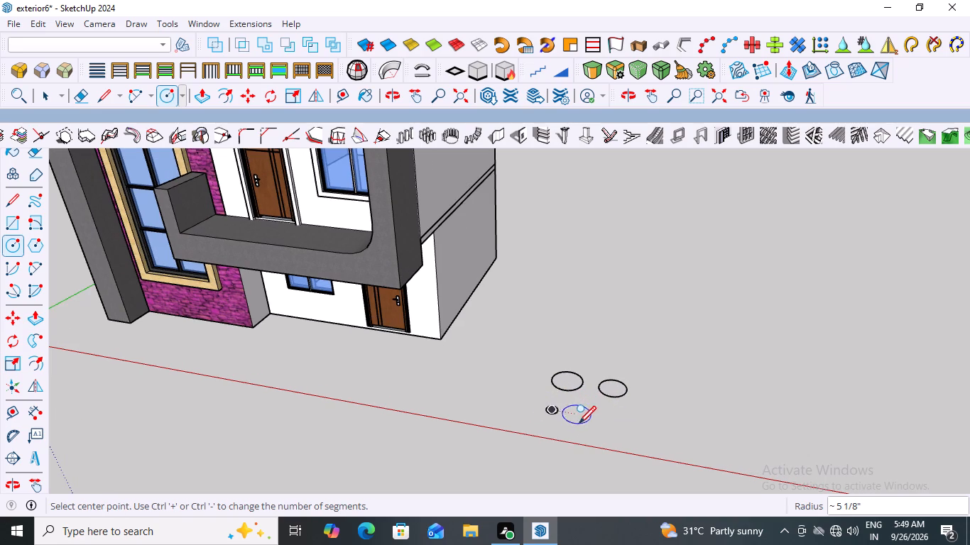
click(585, 424)
click(599, 426)
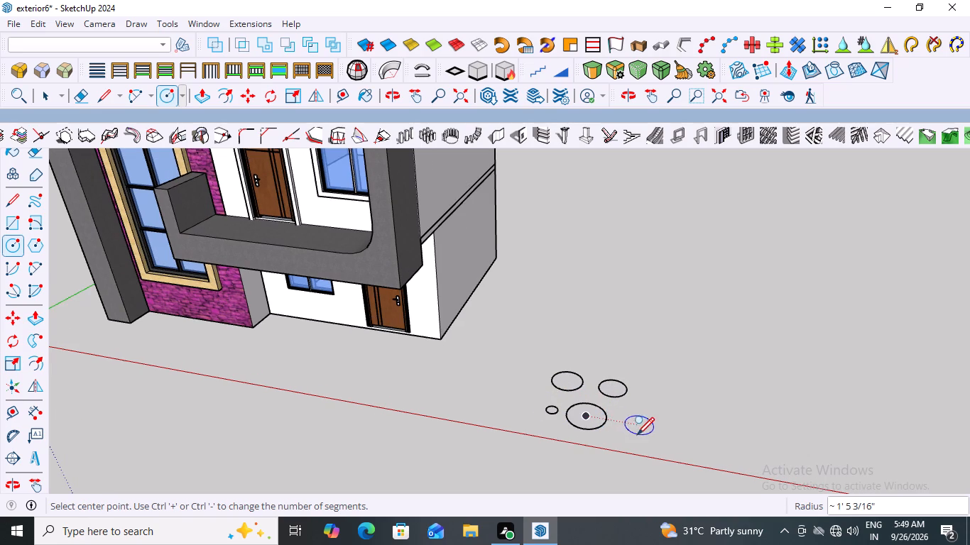
scroll(626, 416, up, 1)
click(627, 409)
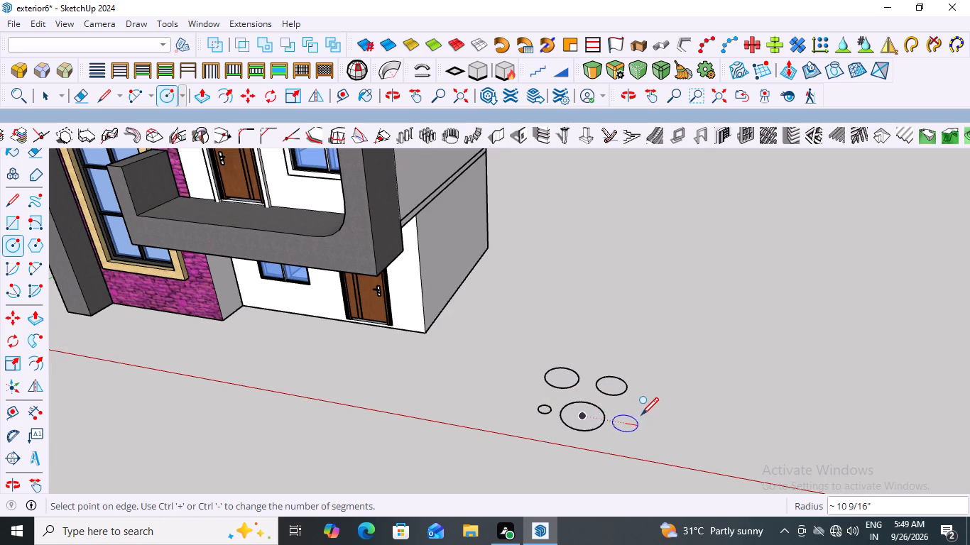
click(642, 413)
scroll(651, 400, up, 2)
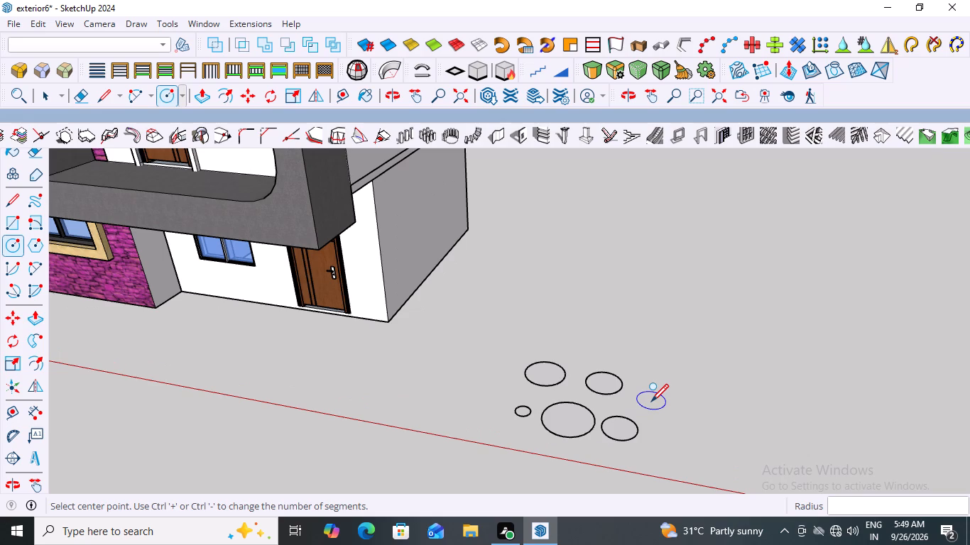
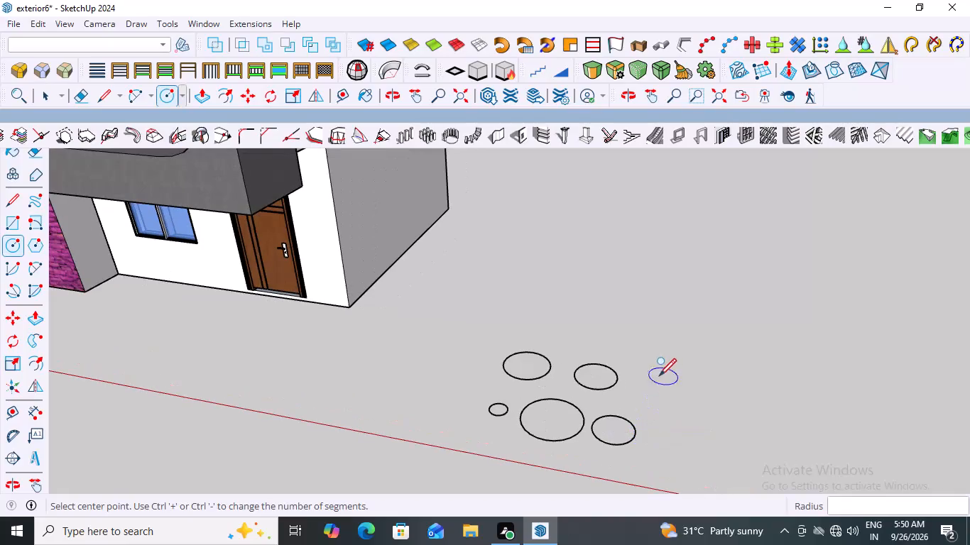
Draw a small ground circle with a radius of about 3 7/8" between the second back-row circle and the third front-row circle.
scroll(623, 409, up, 2)
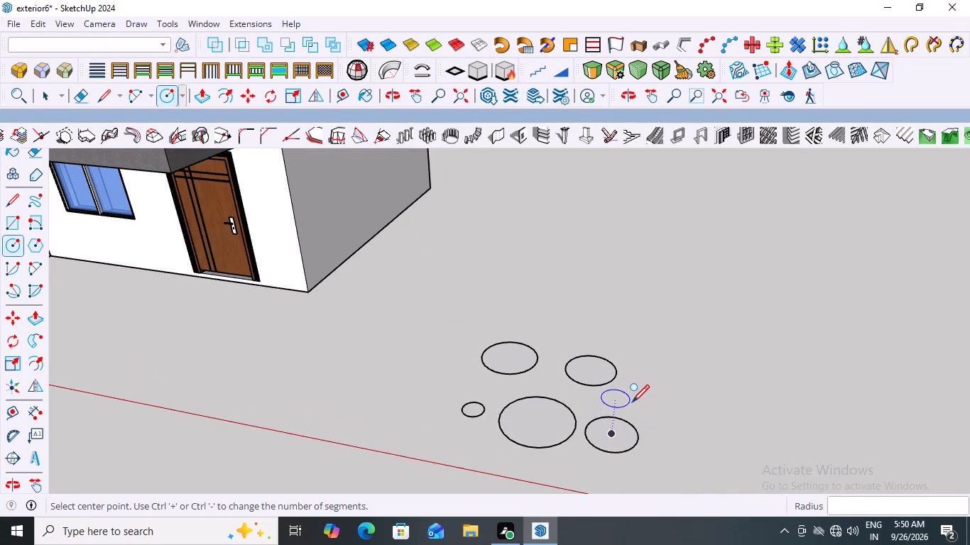
click(632, 401)
click(624, 404)
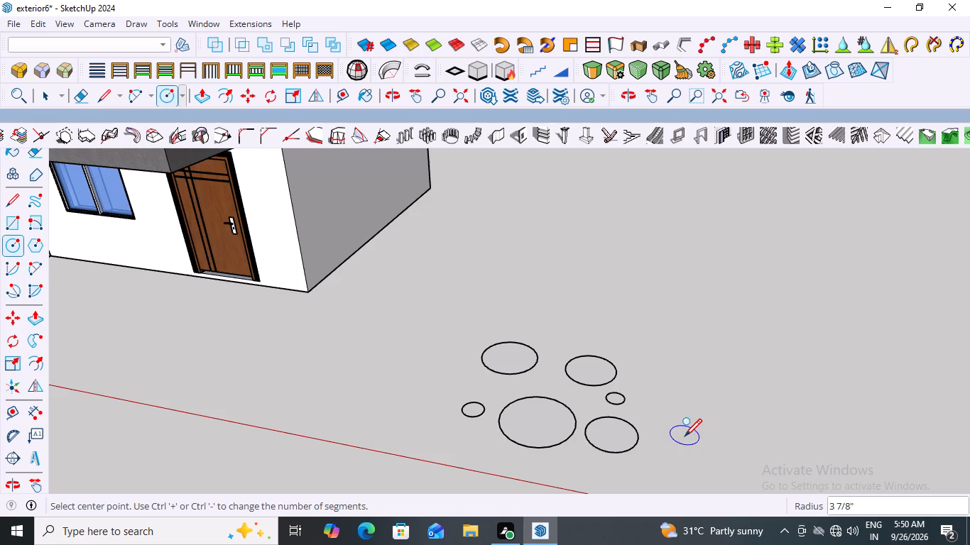
Draw two small circles one in front of the other at the cluster's outer end, away from the house, radii about 5 5/8" and 5".
scroll(673, 446, up, 3)
scroll(685, 421, down, 6)
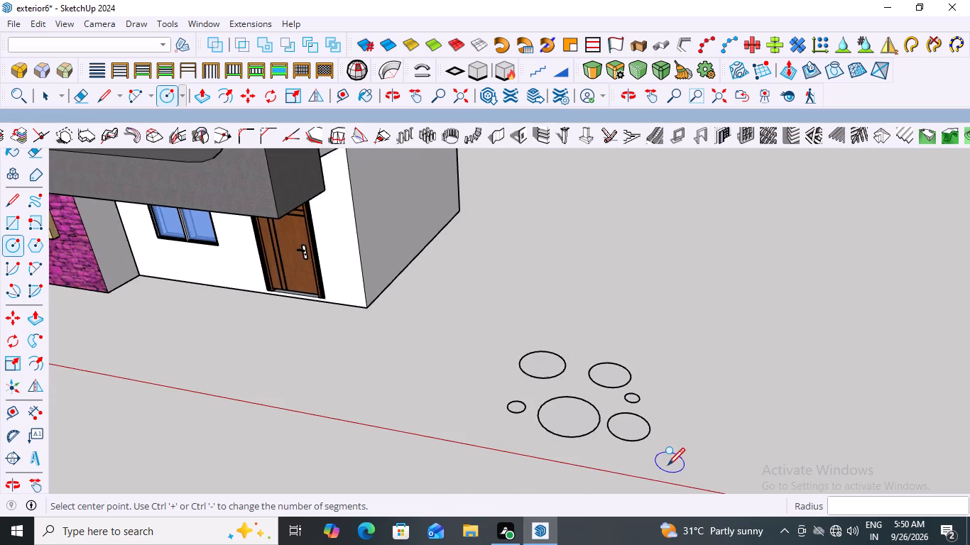
scroll(667, 464, up, 6)
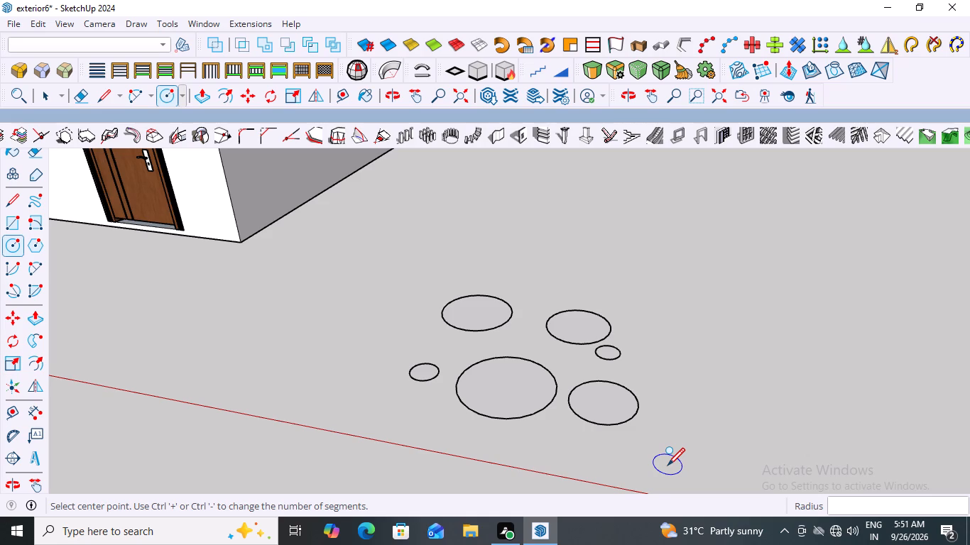
scroll(667, 464, down, 1)
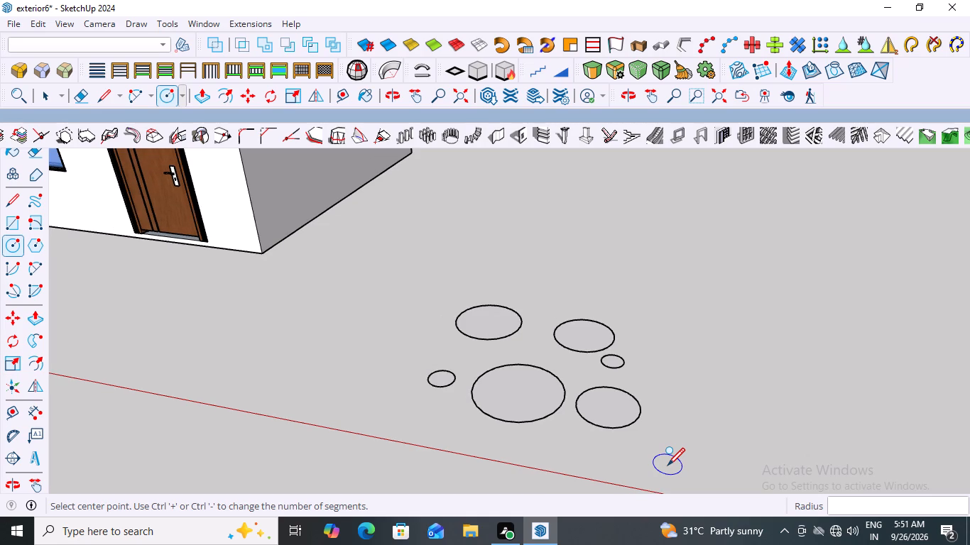
scroll(656, 480, up, 2)
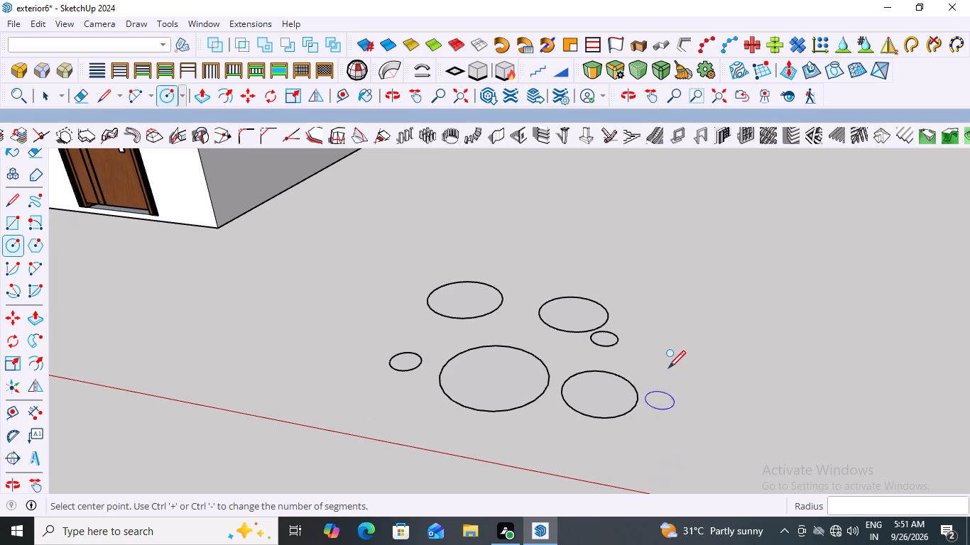
click(670, 356)
click(667, 359)
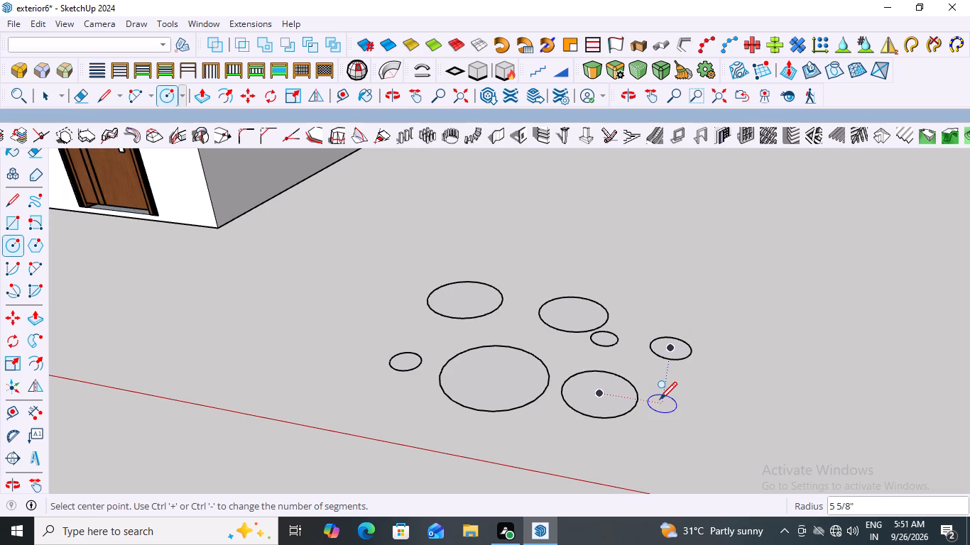
click(664, 385)
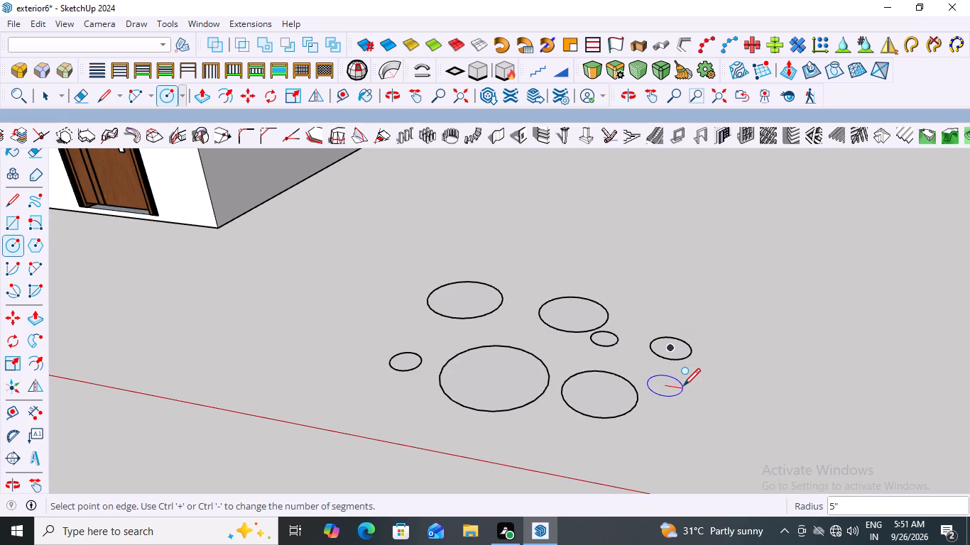
click(683, 385)
scroll(660, 420, down, 5)
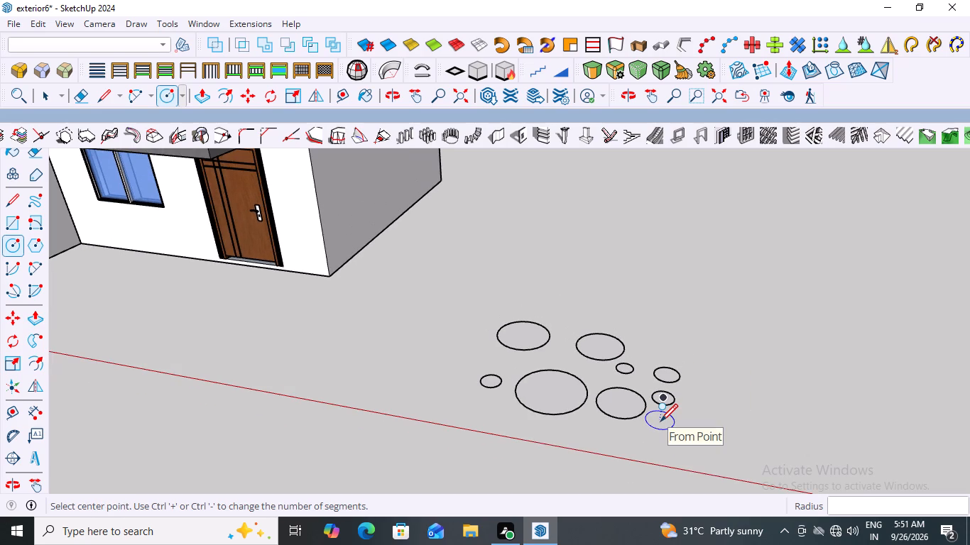
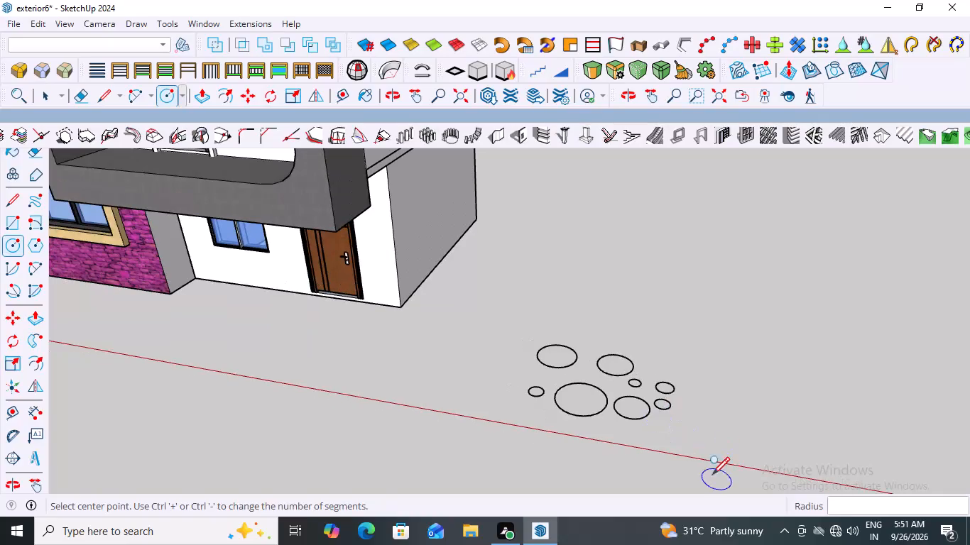
Draw a small ground circle with a radius of about 4 9/16" in front of the two small circles at the cluster's outer end.
scroll(697, 444, up, 3)
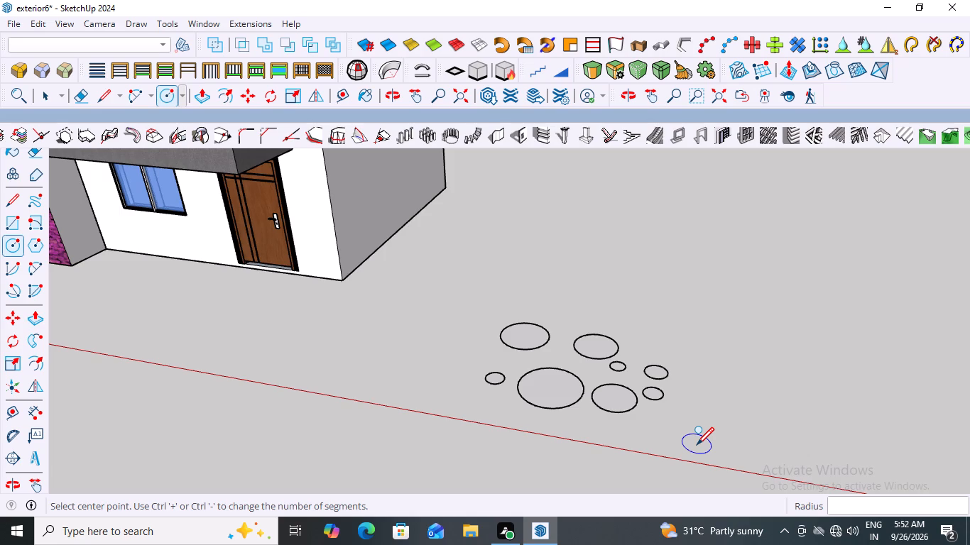
scroll(697, 444, up, 4)
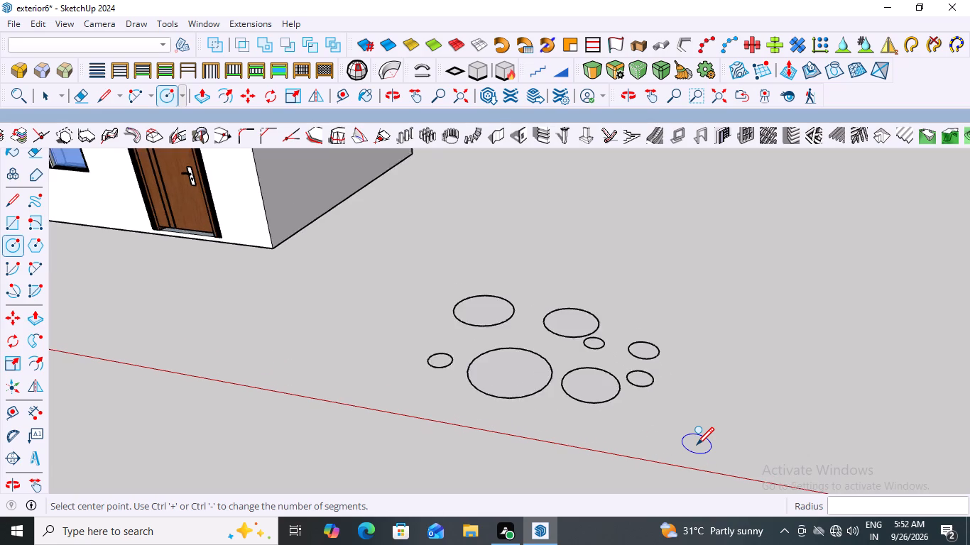
scroll(621, 436, up, 2)
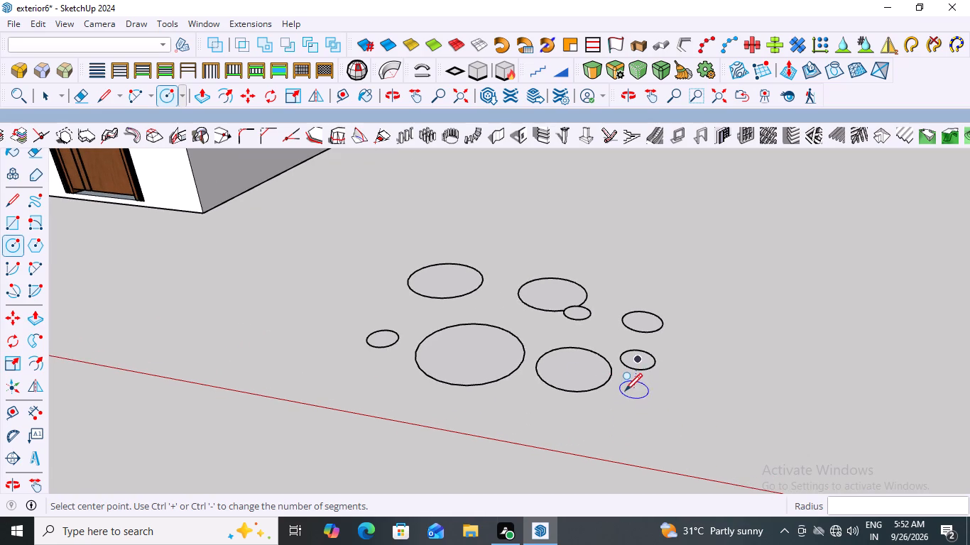
click(625, 392)
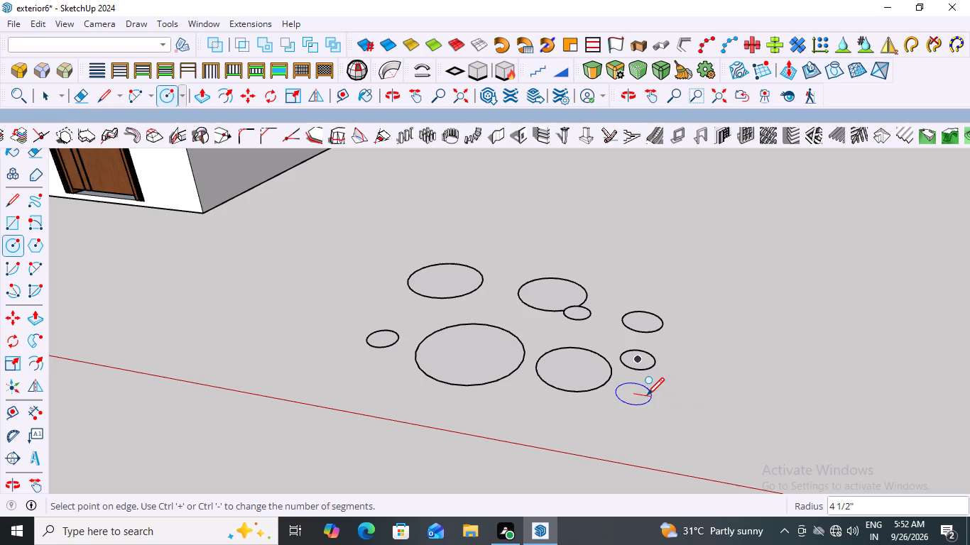
click(649, 395)
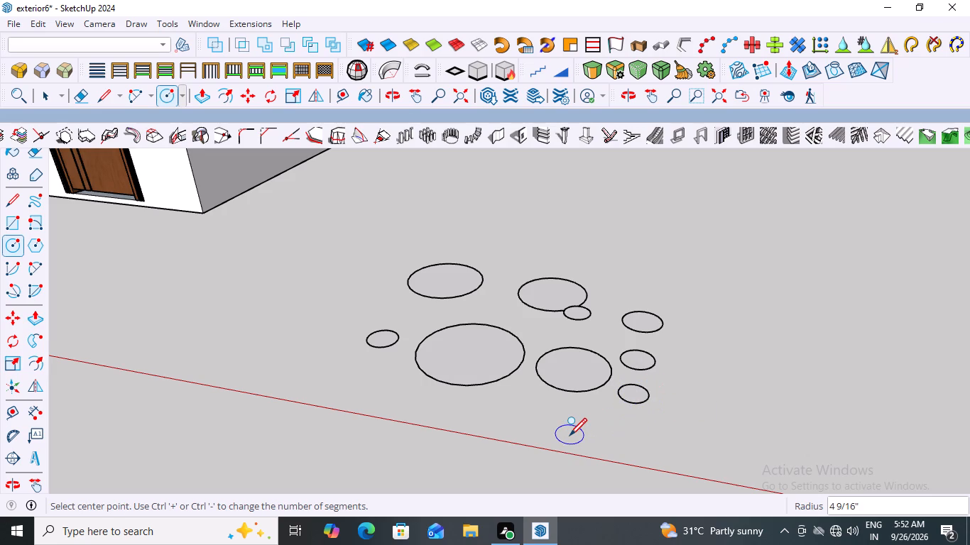
Draw a ground circle with a radius of about 6 9/16" directly in front of the medium circle beside the largest one, towards the red axis.
scroll(570, 434, up, 1)
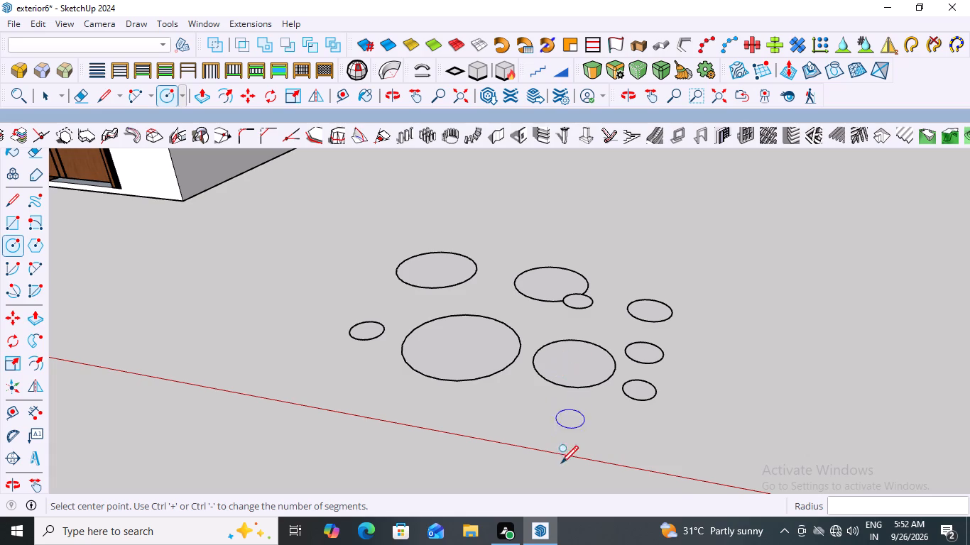
scroll(560, 470, up, 2)
click(571, 391)
click(590, 408)
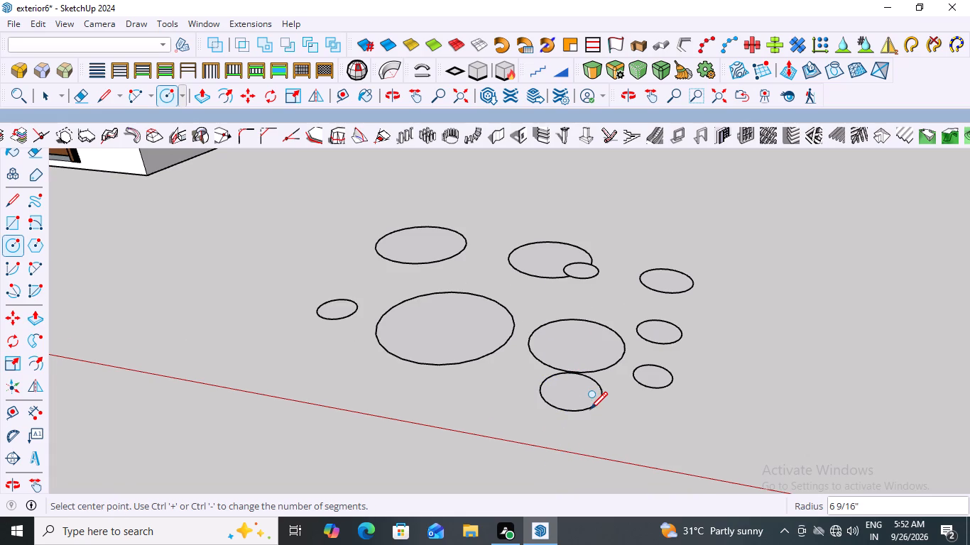
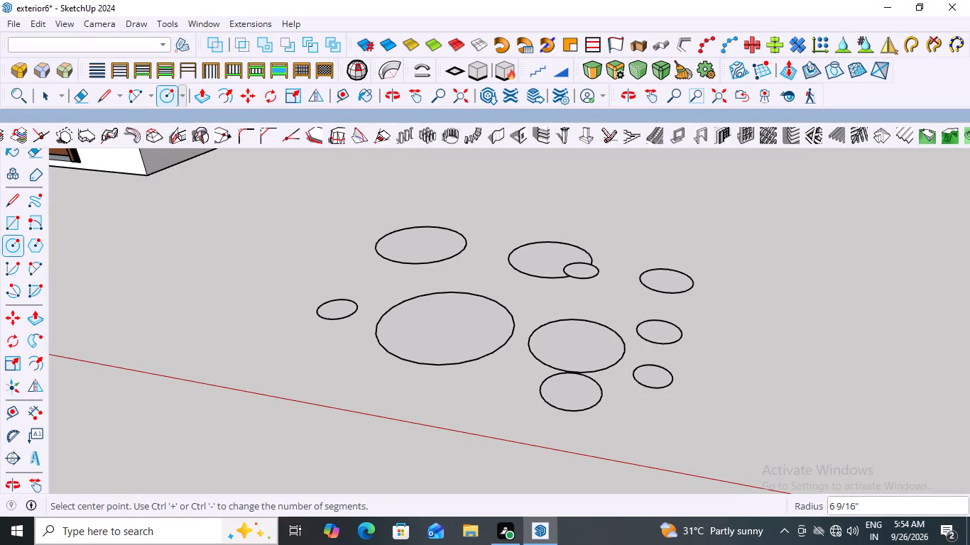
Draw a tiny ground circle with a radius of about 1 1/4" in the gap between the largest circle and the medium circle beside it.
scroll(356, 408, down, 3)
scroll(440, 417, up, 1)
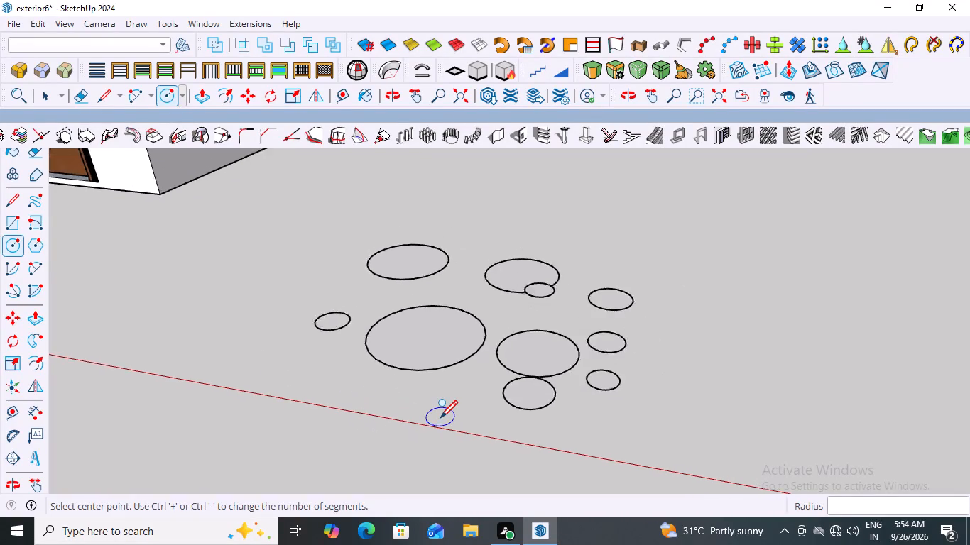
scroll(440, 417, up, 4)
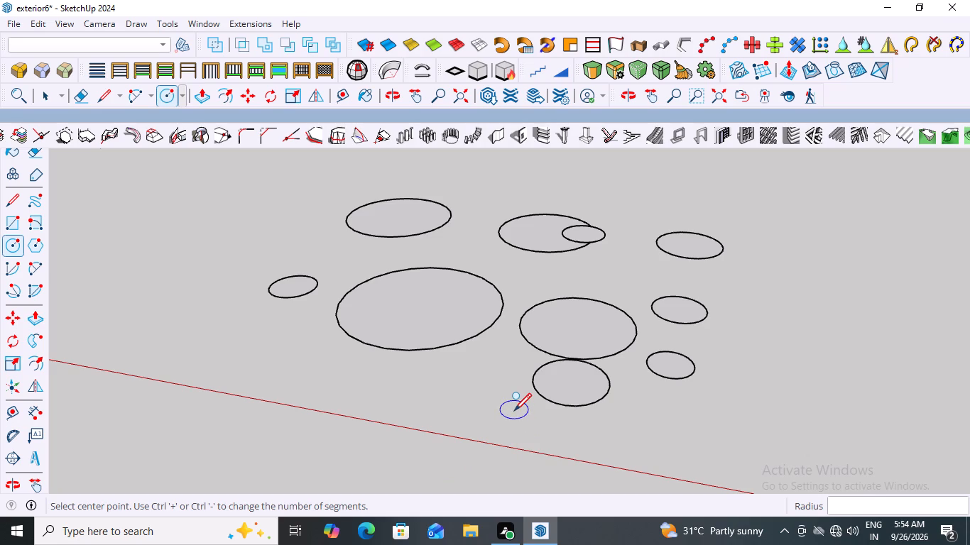
scroll(555, 413, up, 3)
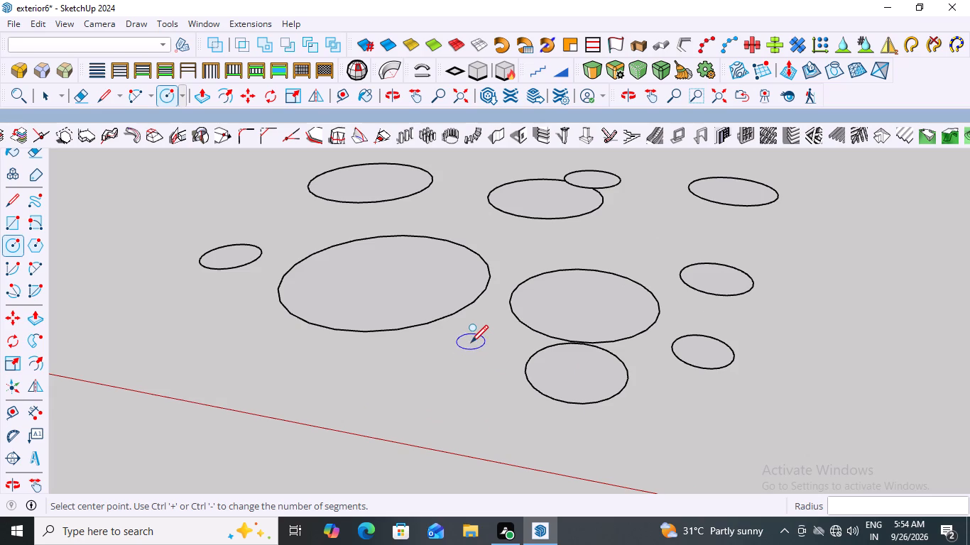
scroll(469, 336, up, 6)
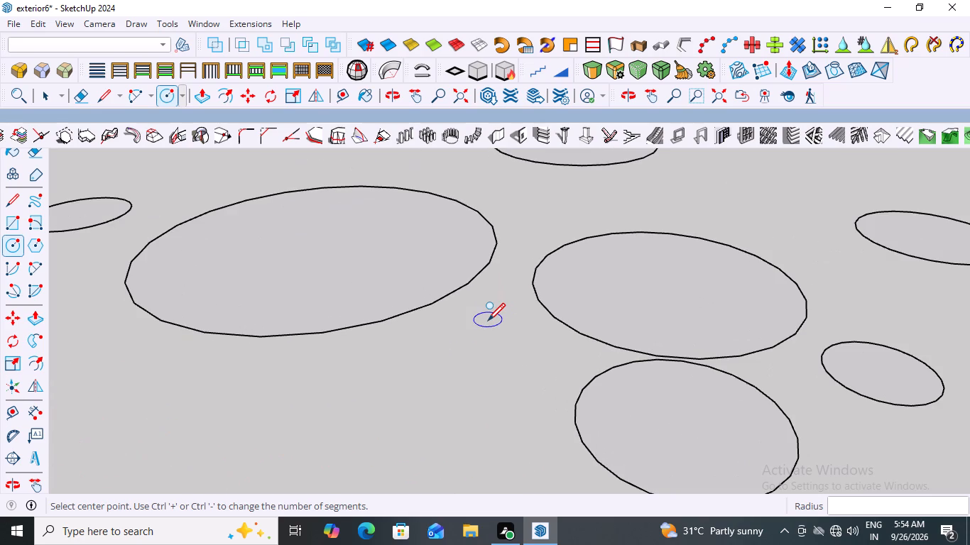
scroll(469, 368, up, 2)
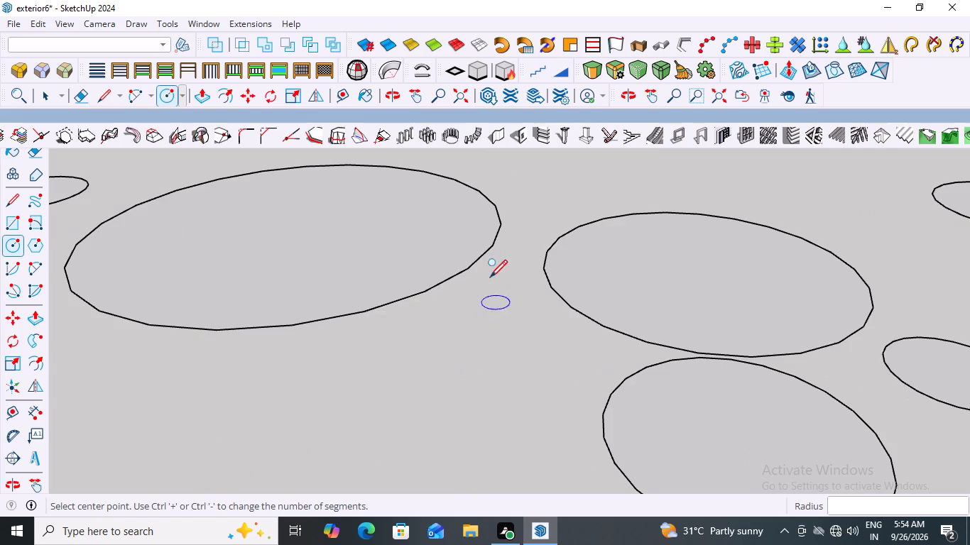
click(484, 286)
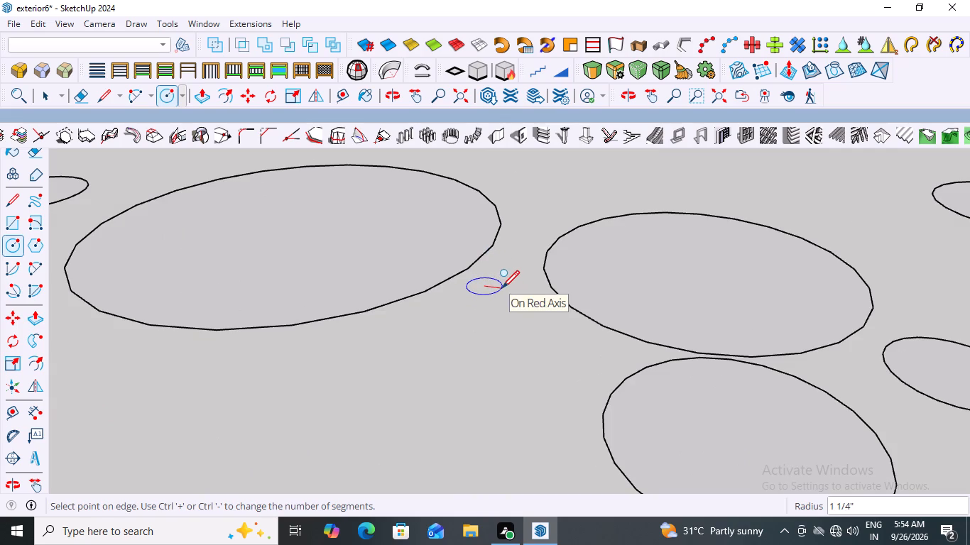
click(502, 287)
Draw a ground circle with a radius of about 1 5/8" just in front of the tiny circle, towards the red axis.
scroll(520, 338, down, 6)
scroll(489, 370, up, 2)
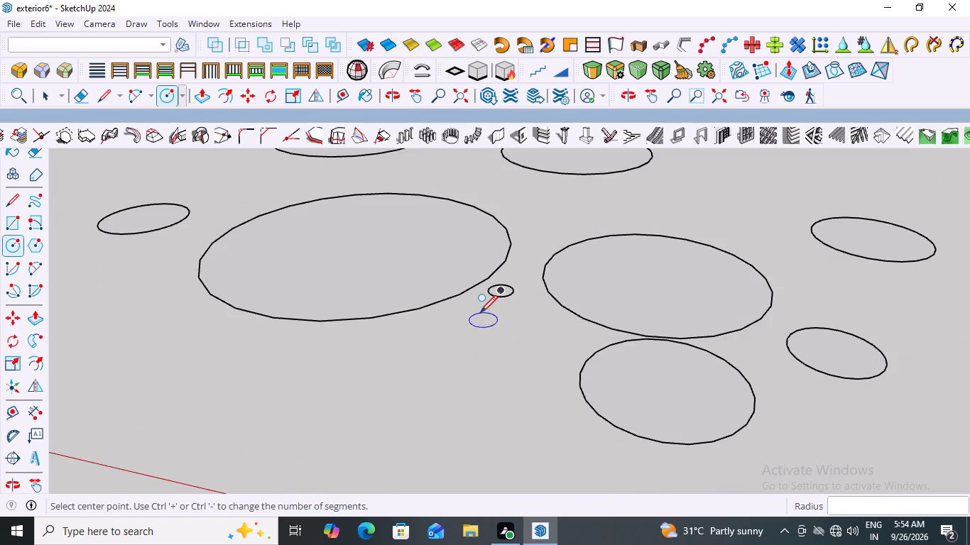
click(480, 312)
click(503, 314)
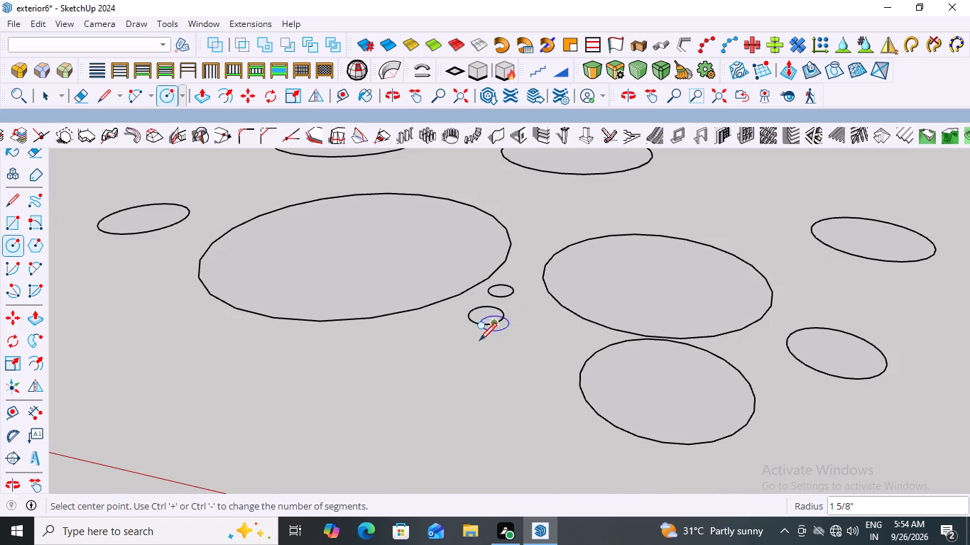
Draw a ground circle with a radius of about 2" slightly overlapping the 1 5/8" circle, on the side facing the medium circle.
scroll(423, 375, up, 2)
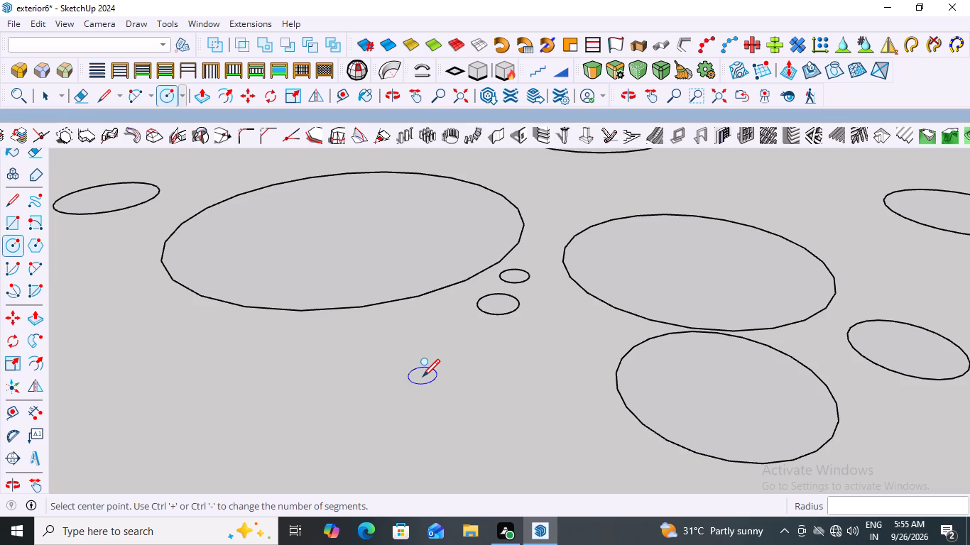
scroll(547, 332, up, 2)
click(539, 292)
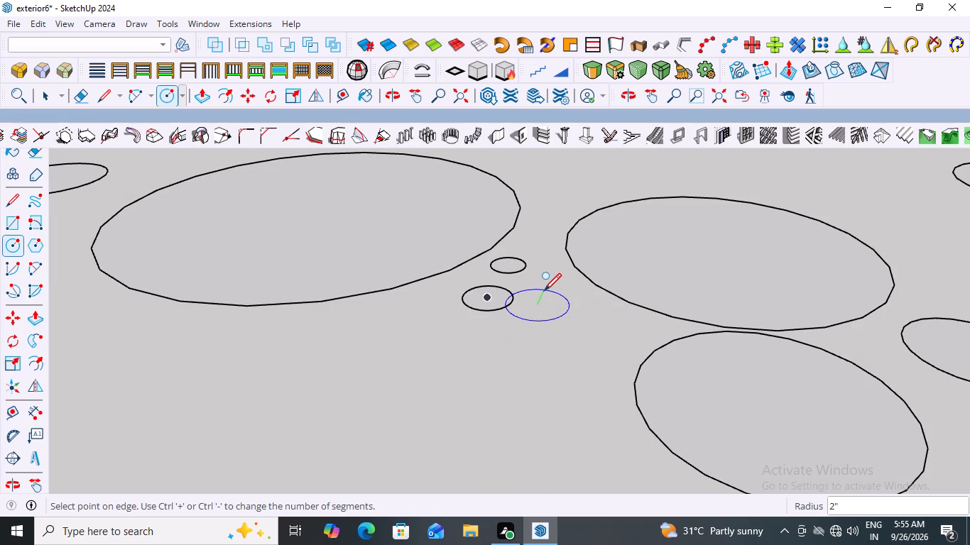
click(544, 290)
scroll(423, 356, down, 1)
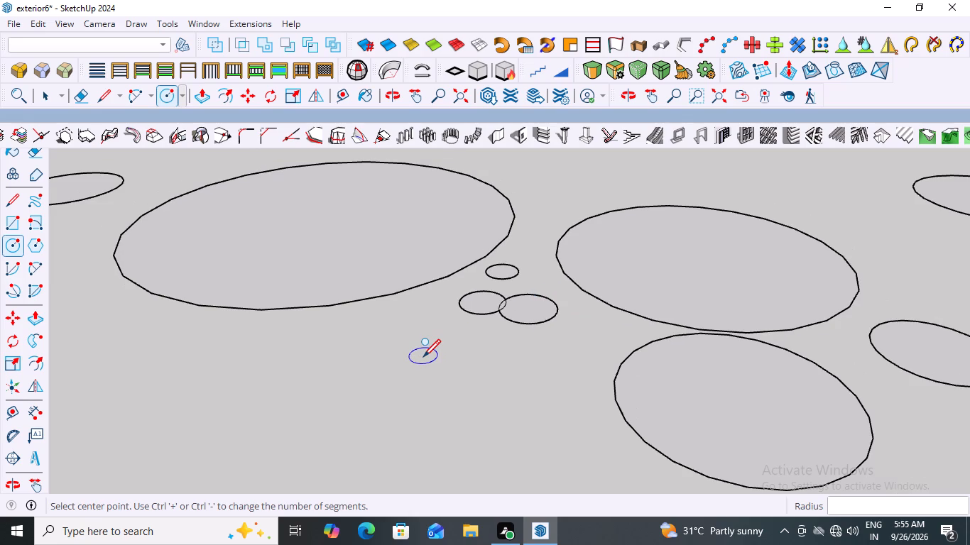
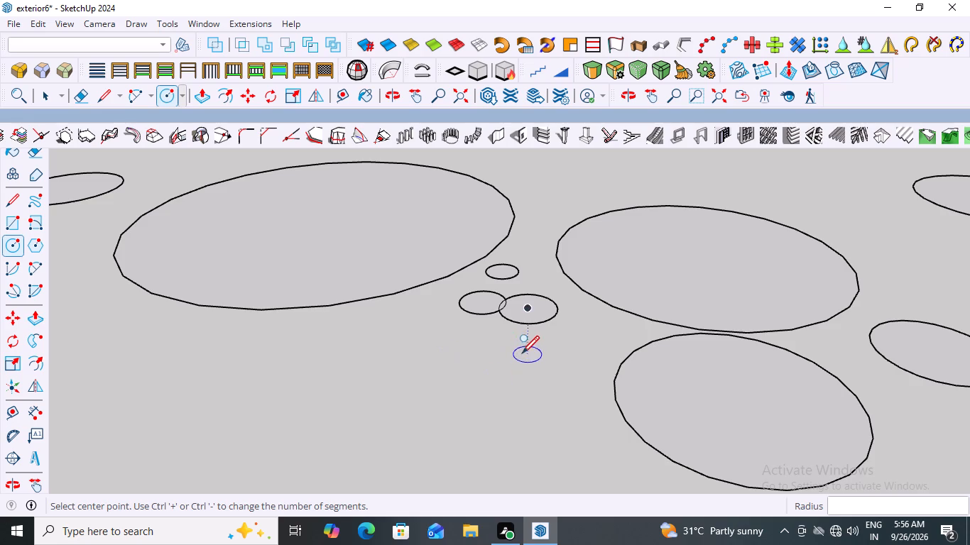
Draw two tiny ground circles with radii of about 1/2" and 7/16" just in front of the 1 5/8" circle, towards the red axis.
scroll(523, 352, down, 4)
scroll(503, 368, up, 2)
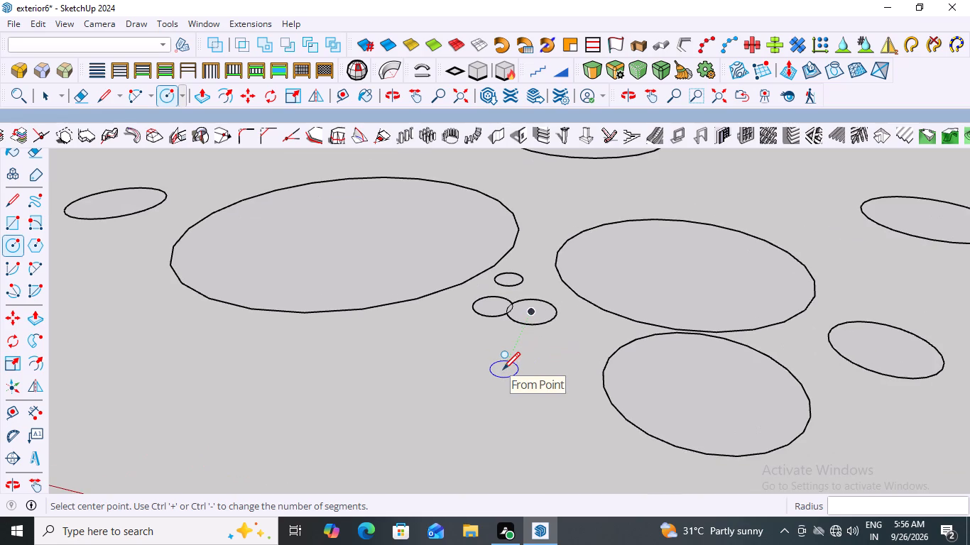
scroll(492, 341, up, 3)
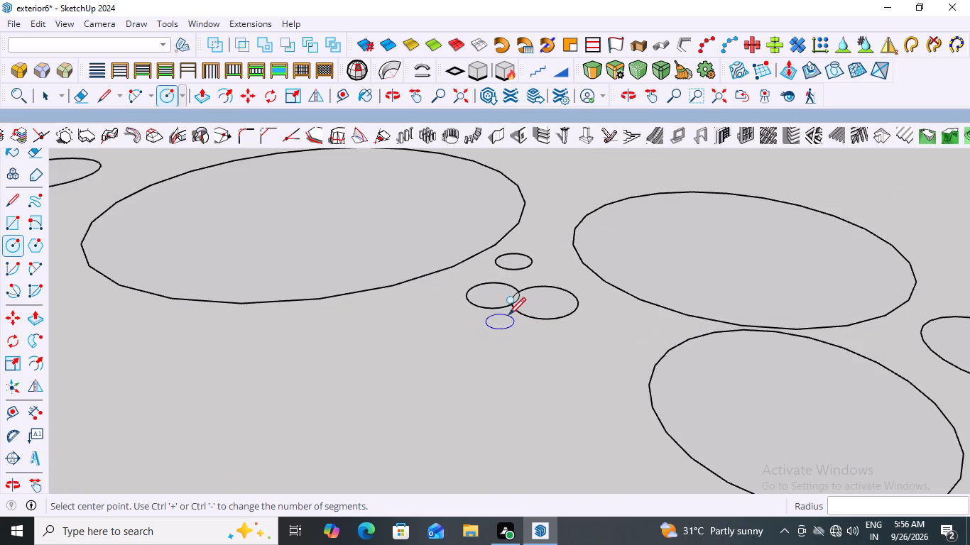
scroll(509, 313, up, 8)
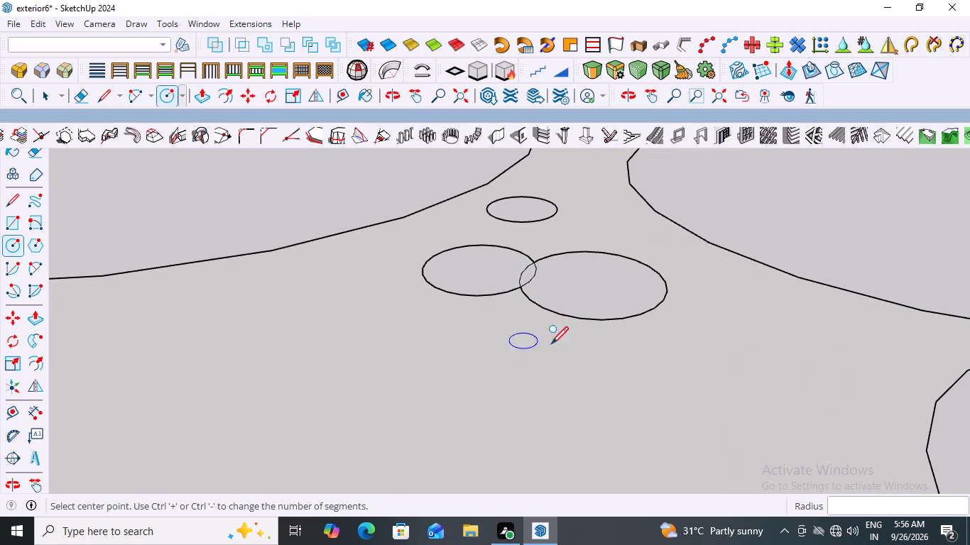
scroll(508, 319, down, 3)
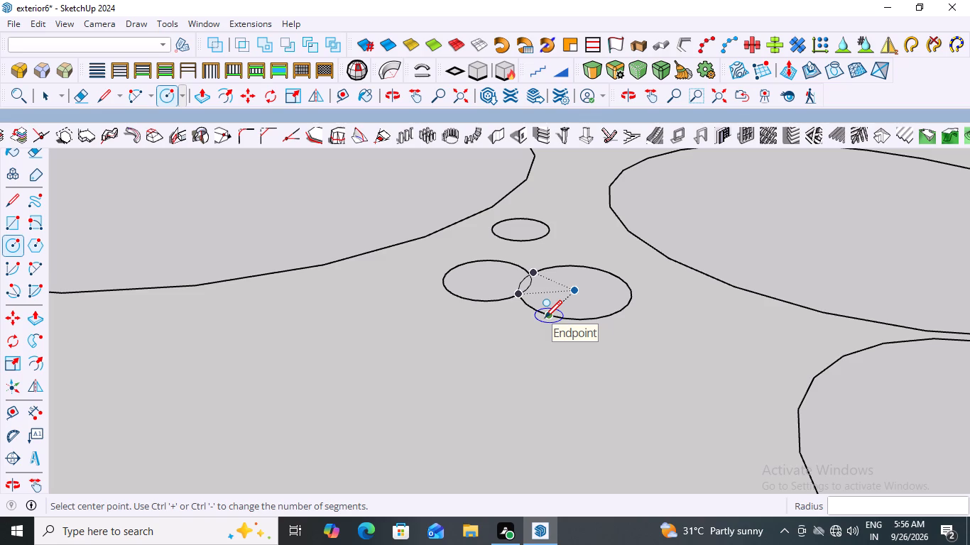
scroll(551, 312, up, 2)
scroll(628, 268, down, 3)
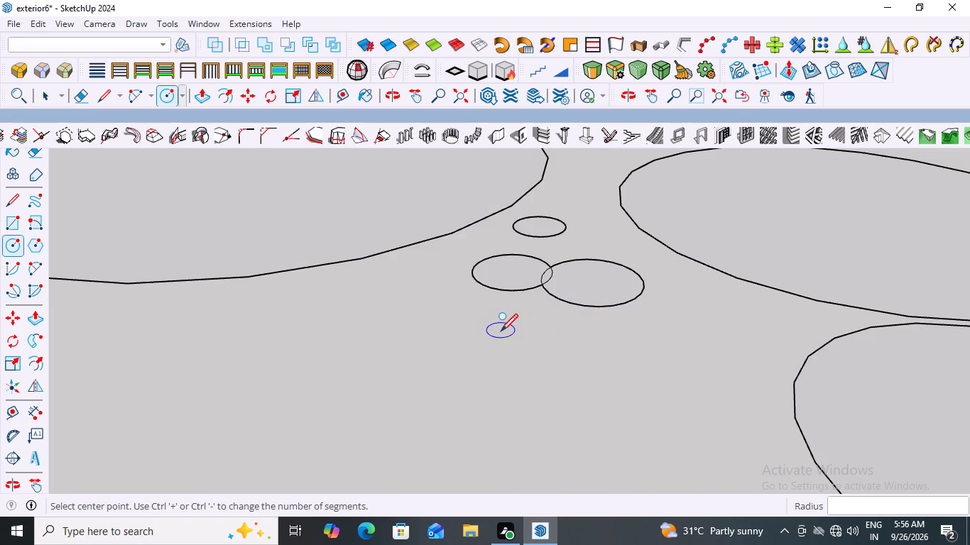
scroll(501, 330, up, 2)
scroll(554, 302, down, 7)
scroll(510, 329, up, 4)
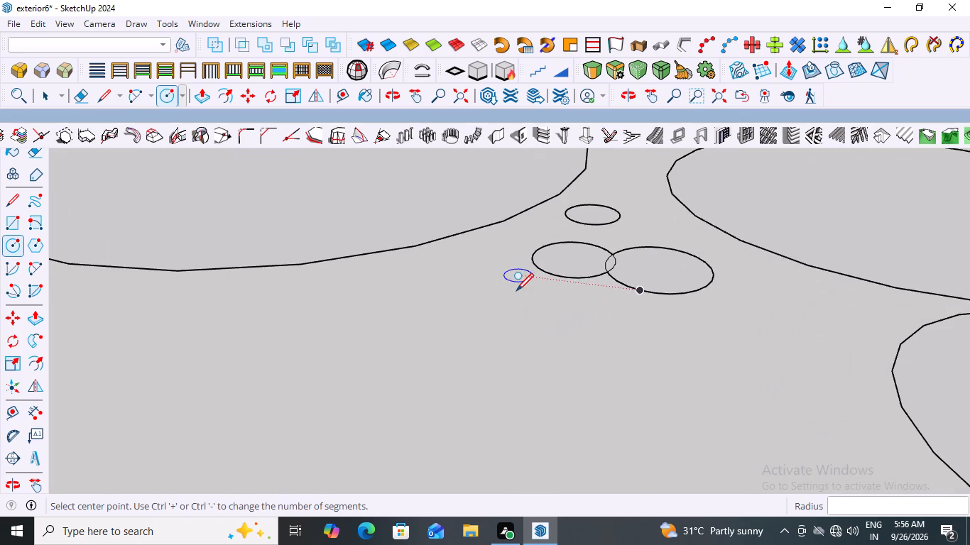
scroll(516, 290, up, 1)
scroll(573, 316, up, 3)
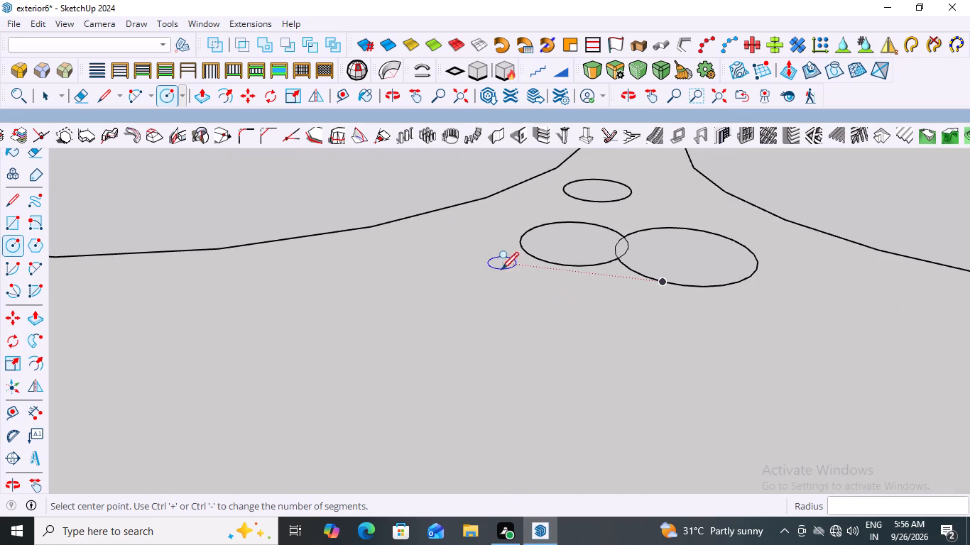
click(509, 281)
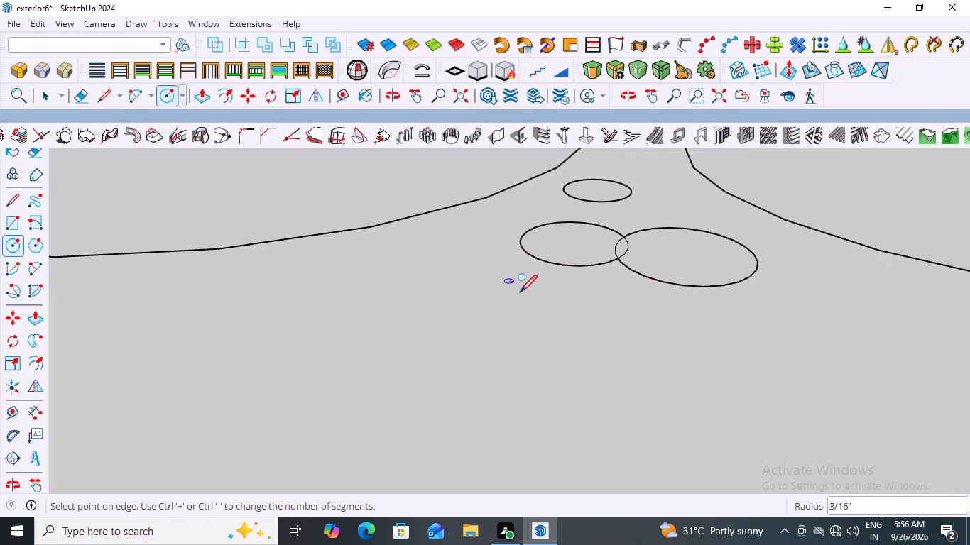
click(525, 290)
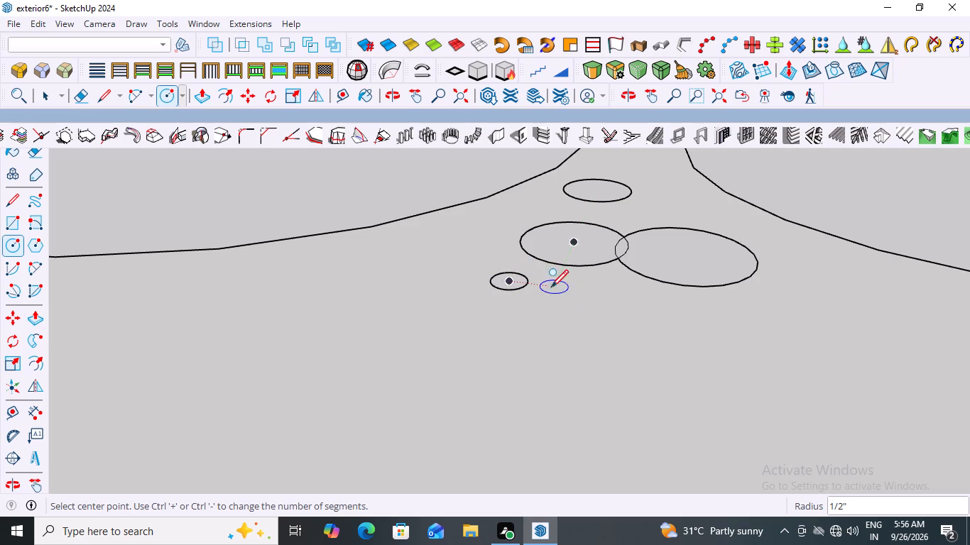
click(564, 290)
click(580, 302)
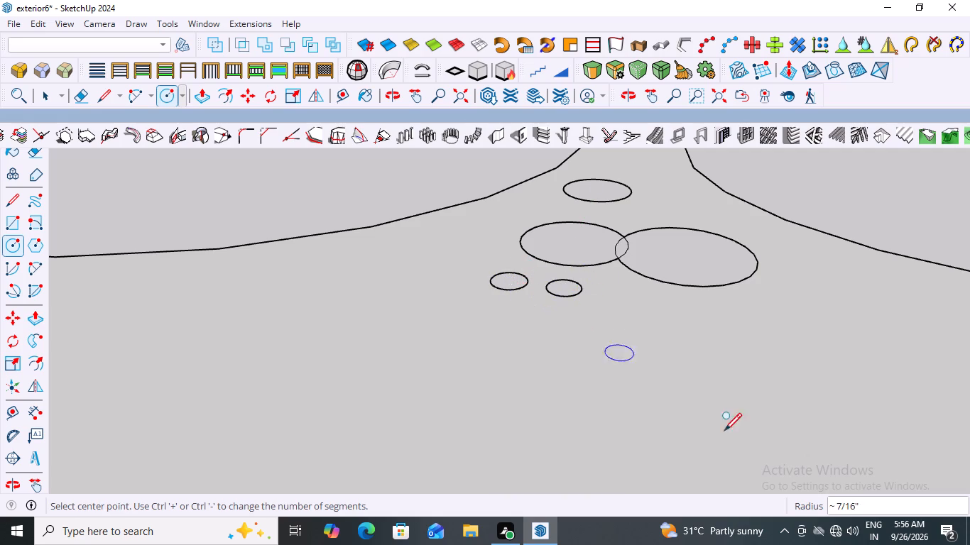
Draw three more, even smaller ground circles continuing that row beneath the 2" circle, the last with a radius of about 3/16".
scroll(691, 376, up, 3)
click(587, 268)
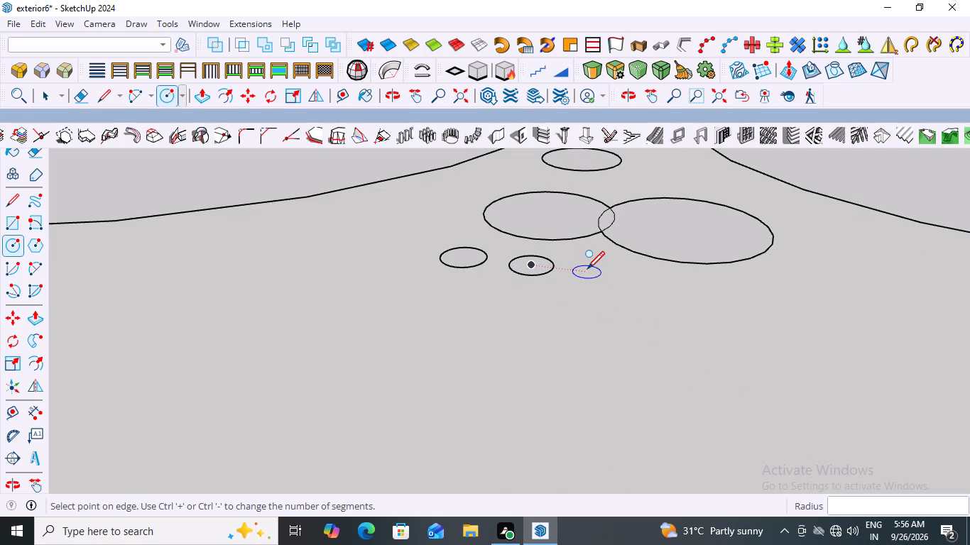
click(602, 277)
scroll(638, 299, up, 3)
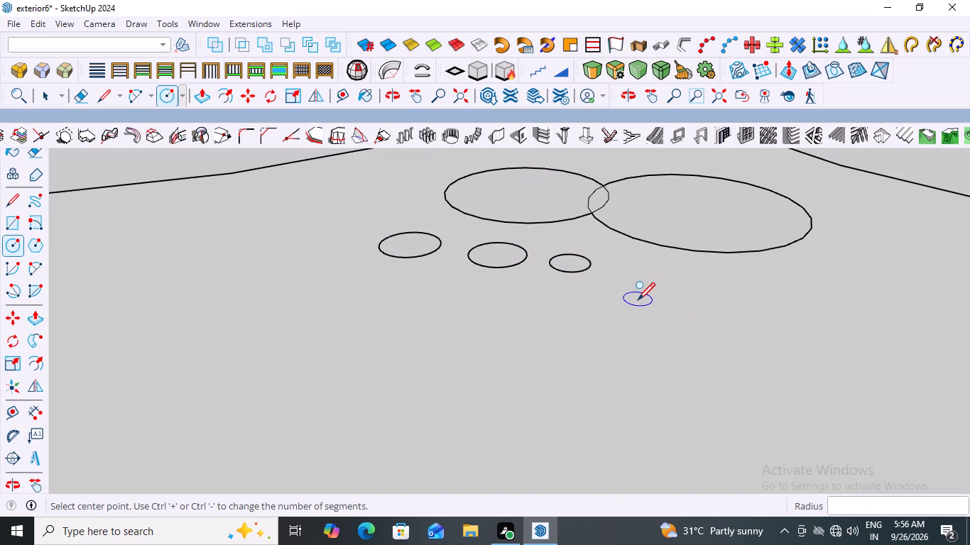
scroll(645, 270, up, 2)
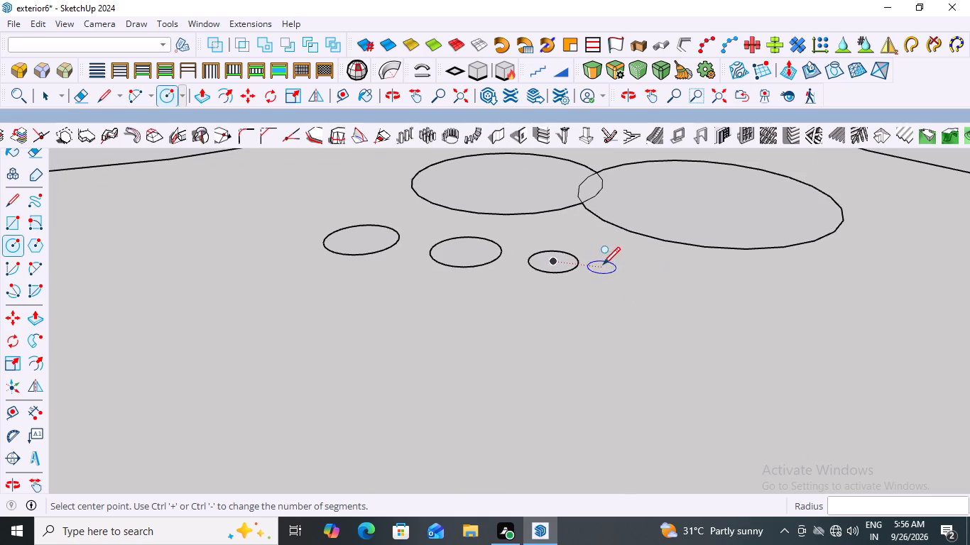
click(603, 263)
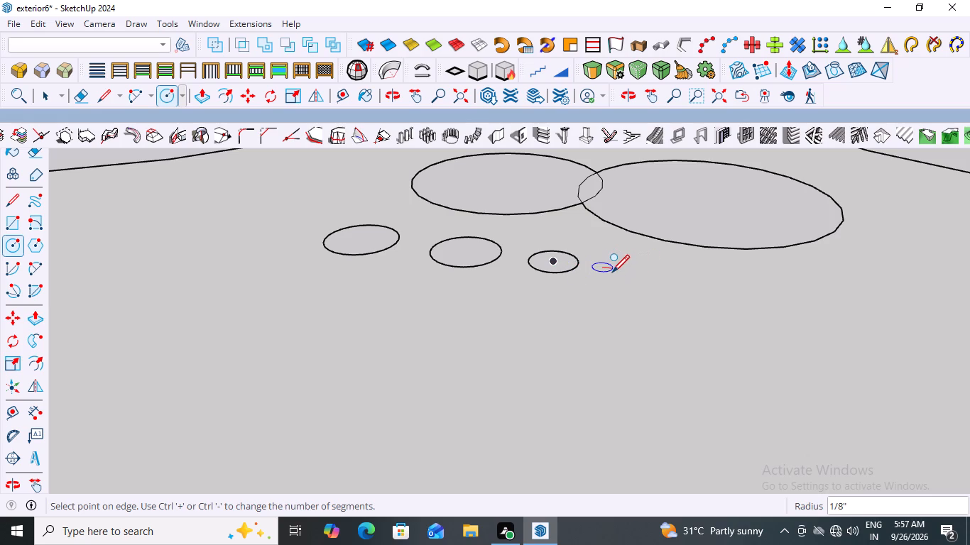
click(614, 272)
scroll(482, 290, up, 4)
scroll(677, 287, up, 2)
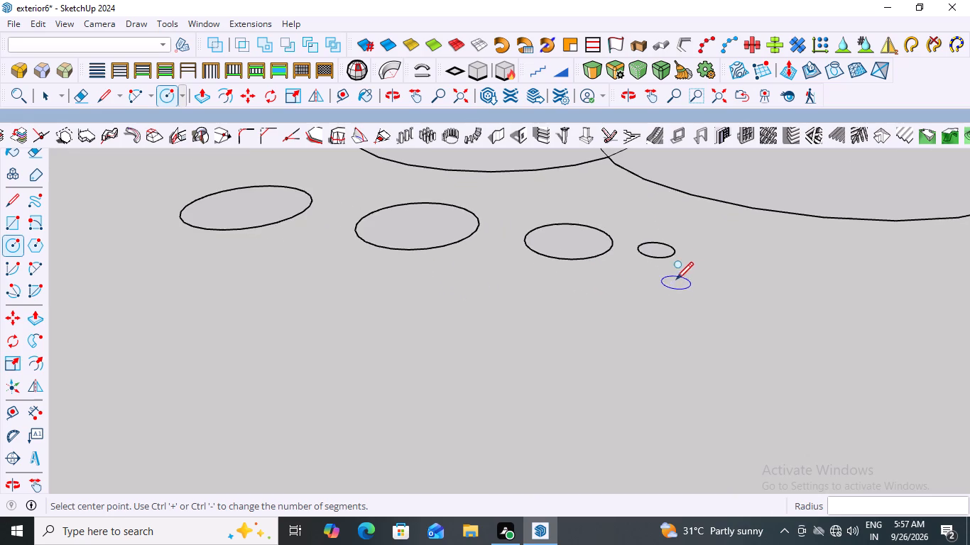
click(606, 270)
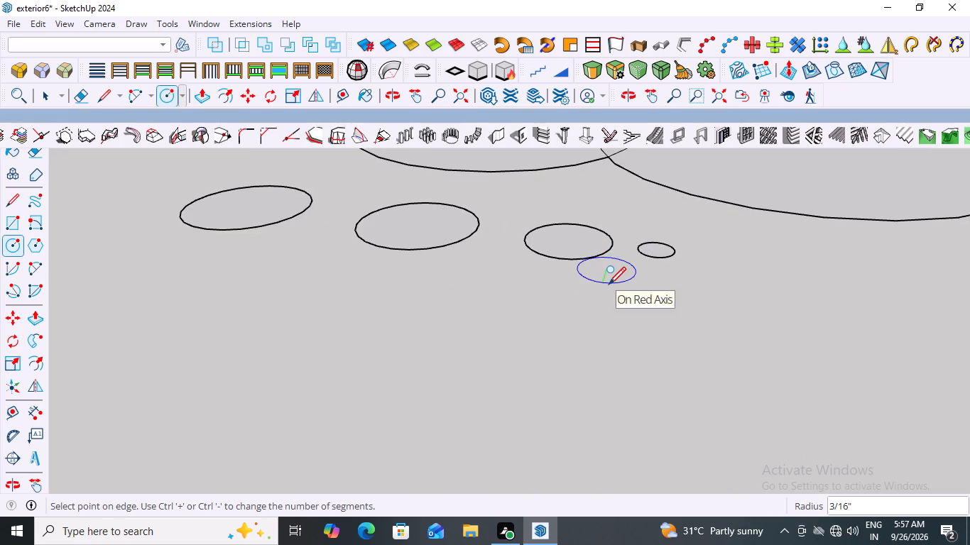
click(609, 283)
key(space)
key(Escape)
Delete the whole cluster of ground circles beside the front of the house.
scroll(595, 290, down, 3)
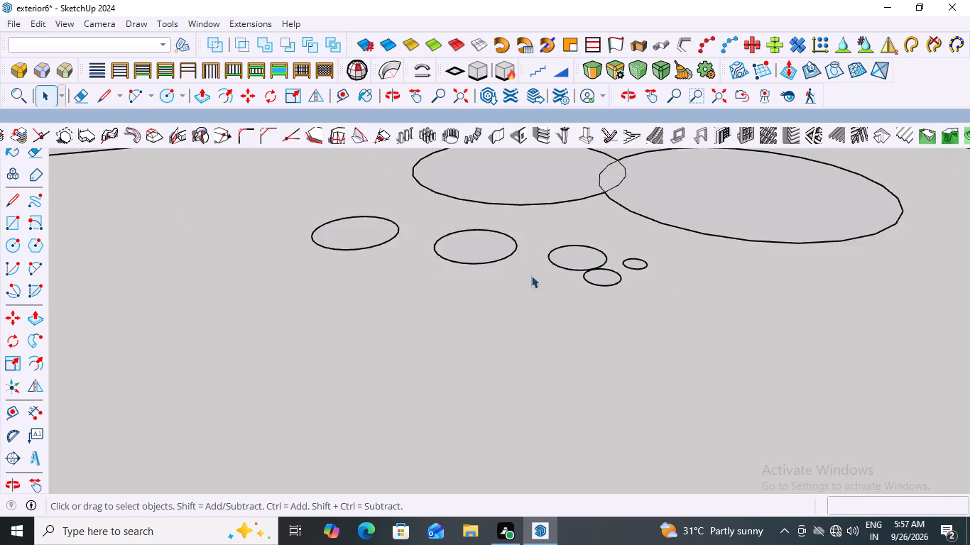
scroll(531, 275, down, 20)
scroll(531, 275, down, 20)
scroll(531, 275, down, 1)
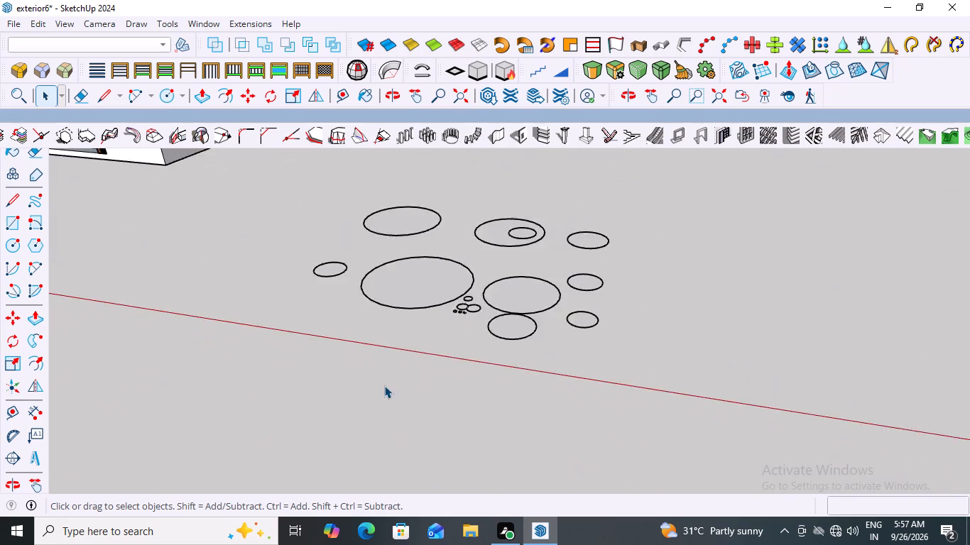
scroll(384, 385, down, 5)
drag(660, 224, 307, 326)
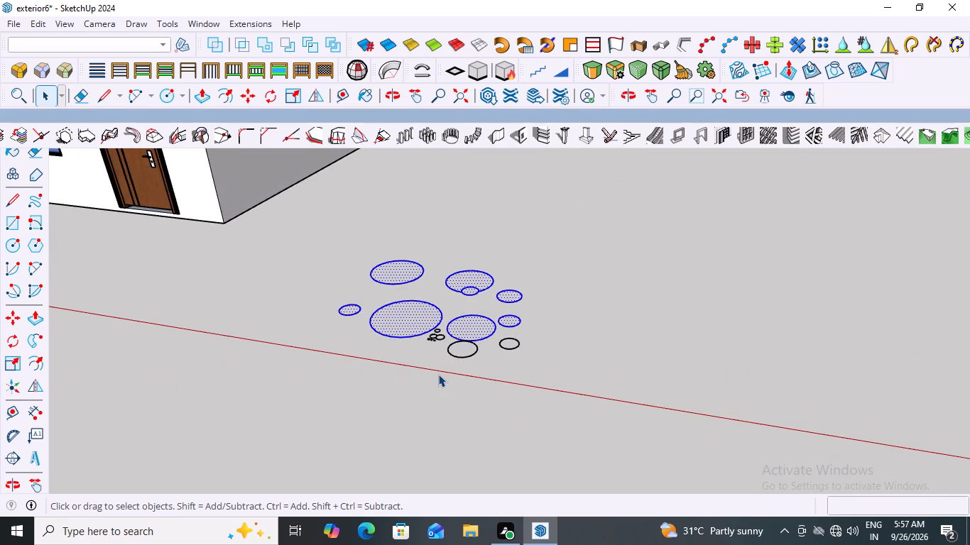
key(Delete)
scroll(438, 374, up, 2)
drag(664, 294, 325, 351)
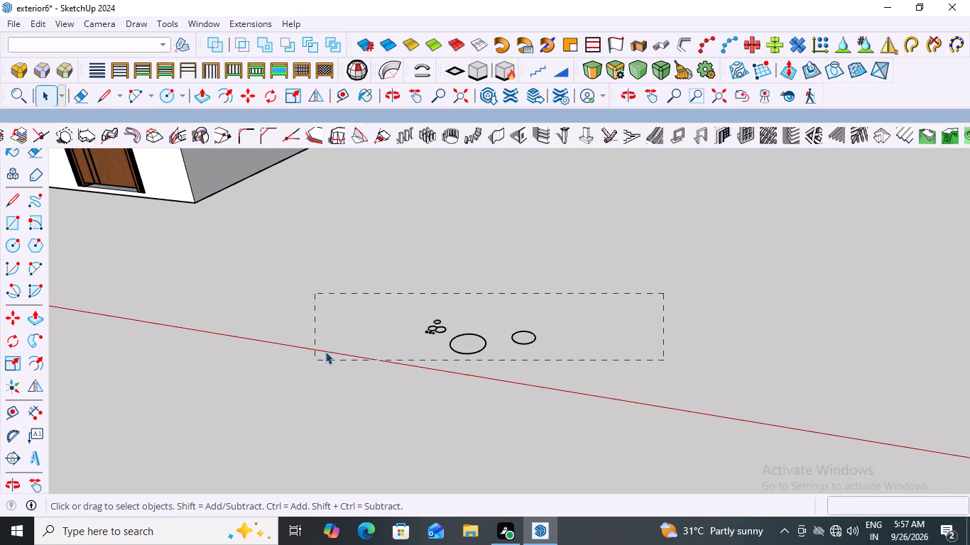
drag(325, 351, 333, 351)
key(Delete)
Examine the house's front facade and the roof terrace with its parapet walls from several angles.
scroll(535, 404, down, 13)
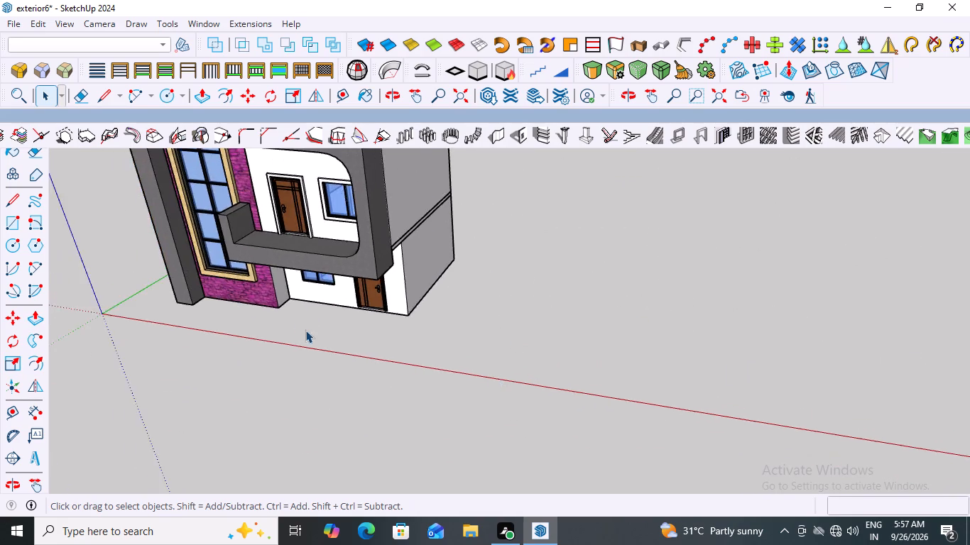
middle_drag(305, 330, 398, 346)
scroll(383, 340, down, 10)
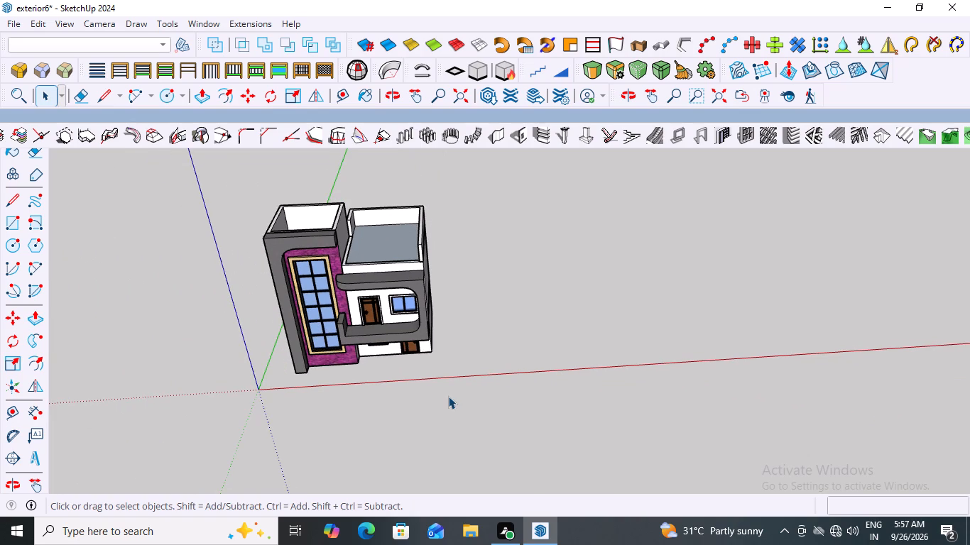
scroll(432, 416, down, 4)
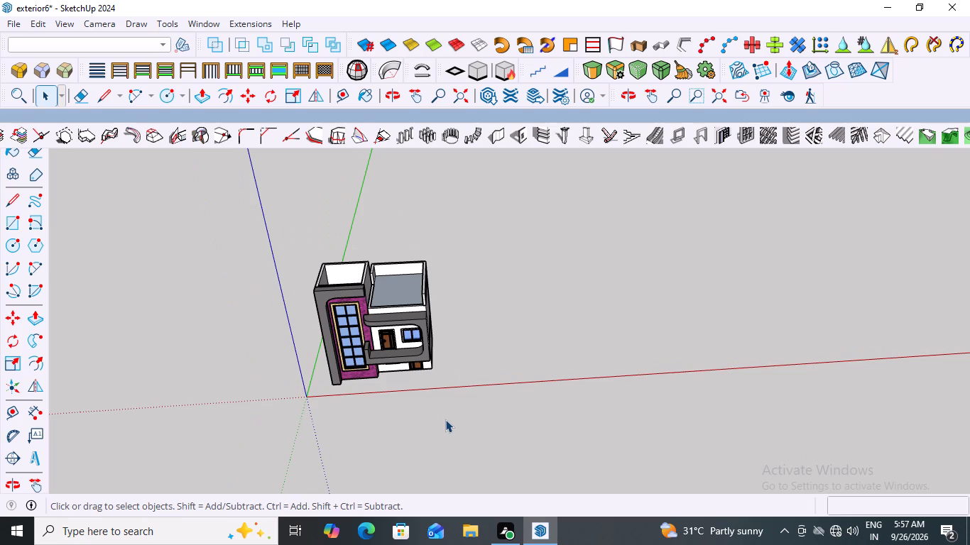
scroll(508, 451, down, 2)
middle_drag(478, 334, 465, 227)
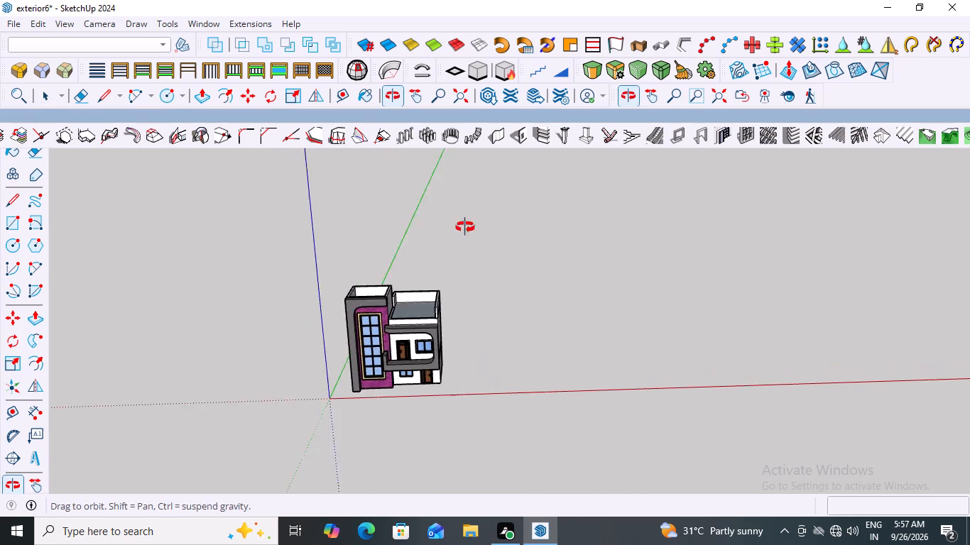
middle_drag(465, 227, 464, 214)
scroll(398, 299, up, 6)
scroll(599, 322, down, 4)
middle_drag(568, 347, 674, 329)
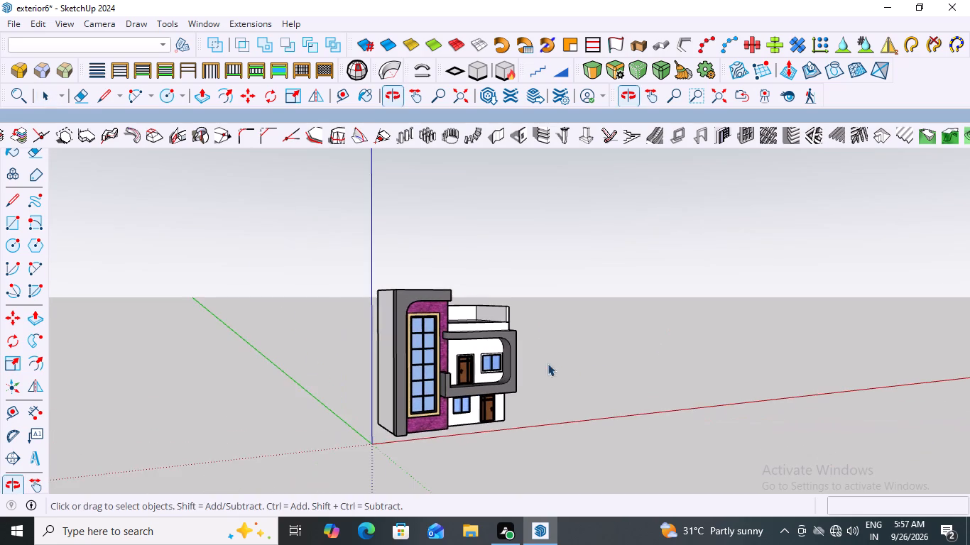
scroll(445, 302, up, 7)
scroll(534, 363, down, 1)
middle_drag(620, 294, 565, 404)
scroll(491, 358, up, 2)
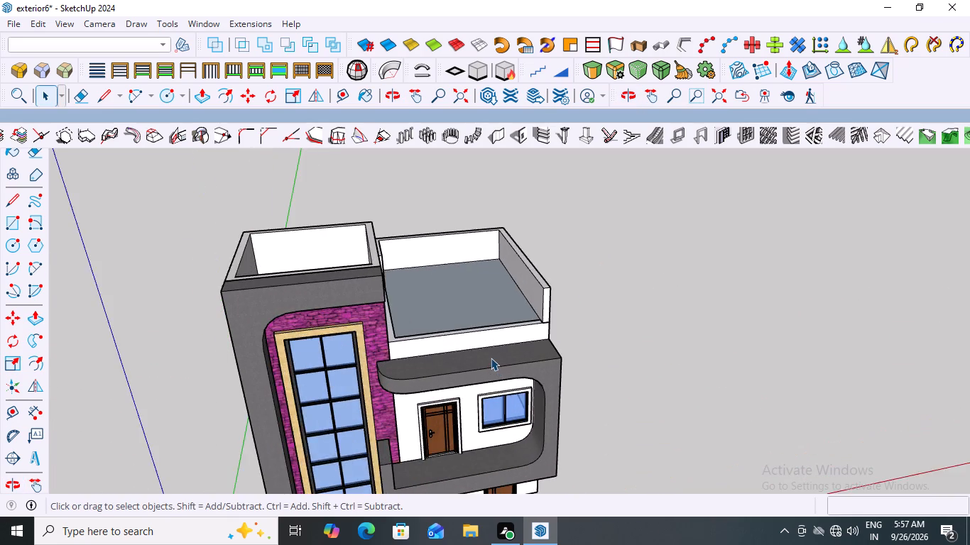
scroll(491, 358, up, 4)
scroll(424, 324, down, 2)
middle_drag(633, 315, 546, 343)
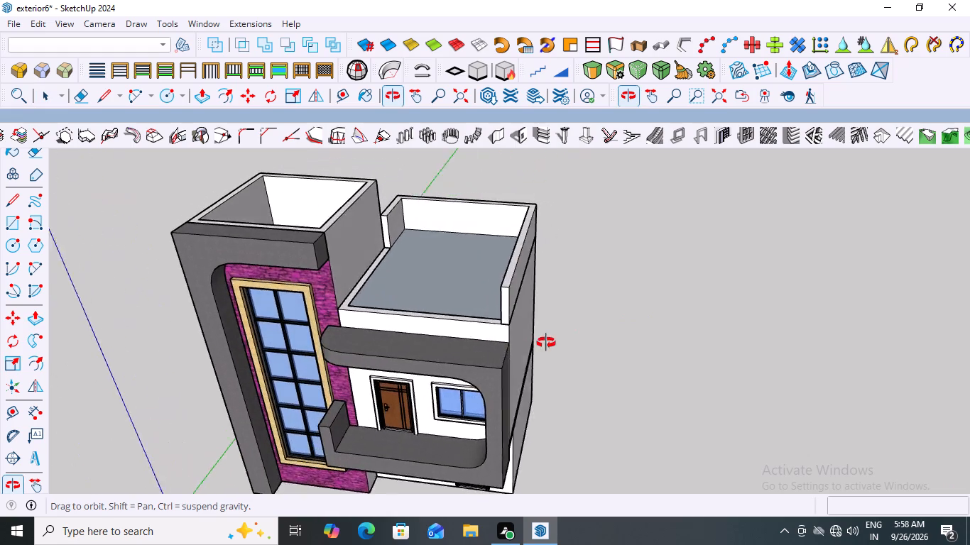
middle_drag(546, 343, 551, 341)
scroll(454, 309, up, 3)
middle_drag(567, 285, 665, 240)
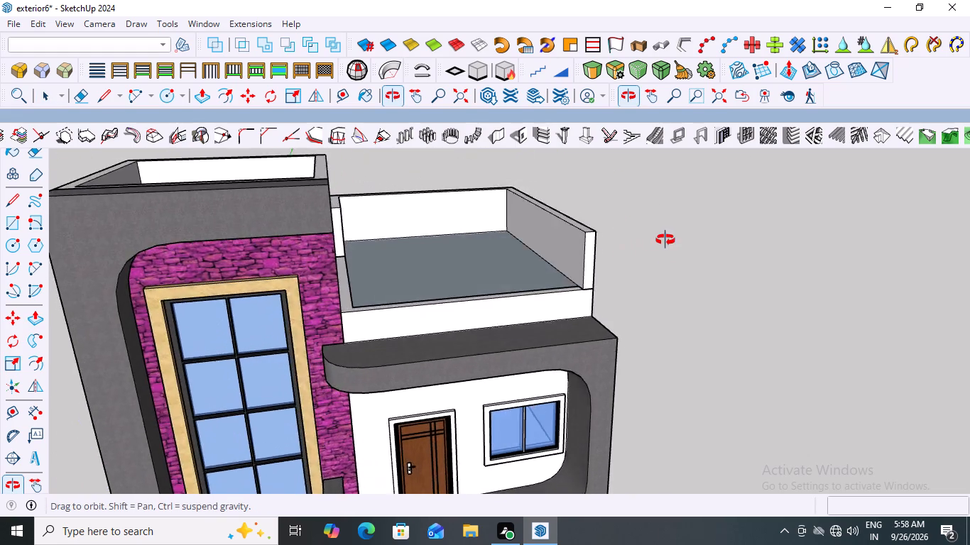
middle_drag(665, 240, 658, 287)
middle_click(658, 287)
scroll(581, 263, up, 2)
middle_drag(792, 256, 623, 332)
scroll(624, 333, down, 3)
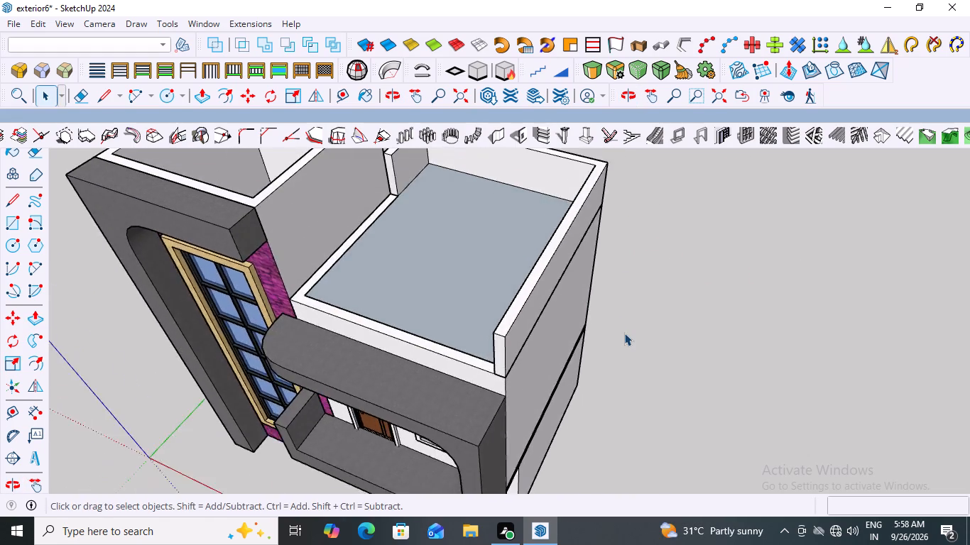
scroll(624, 333, down, 1)
scroll(503, 334, down, 1)
middle_drag(505, 295, 615, 260)
scroll(586, 205, up, 3)
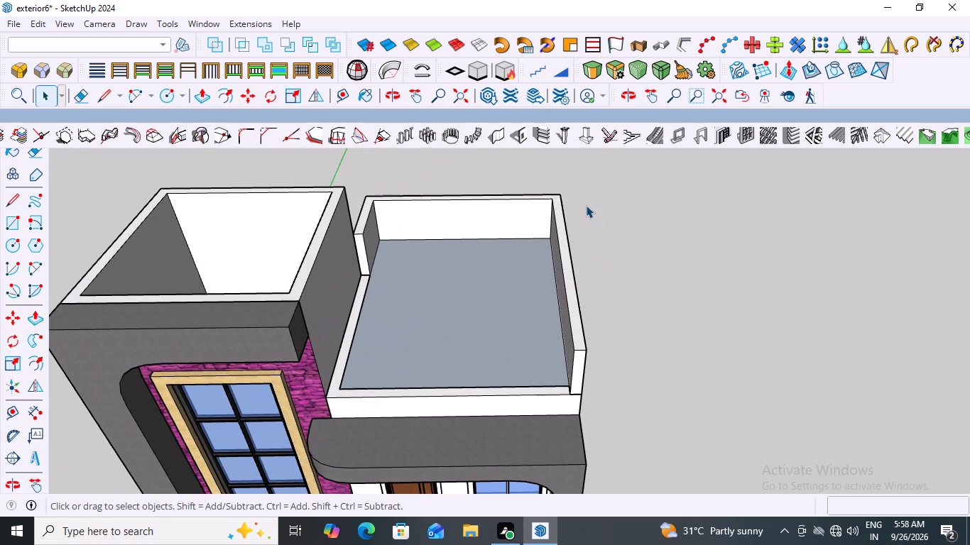
scroll(586, 205, up, 1)
scroll(555, 282, down, 2)
middle_drag(491, 303, 530, 229)
scroll(461, 343, up, 2)
middle_drag(496, 288, 508, 456)
scroll(433, 336, up, 2)
scroll(432, 335, down, 1)
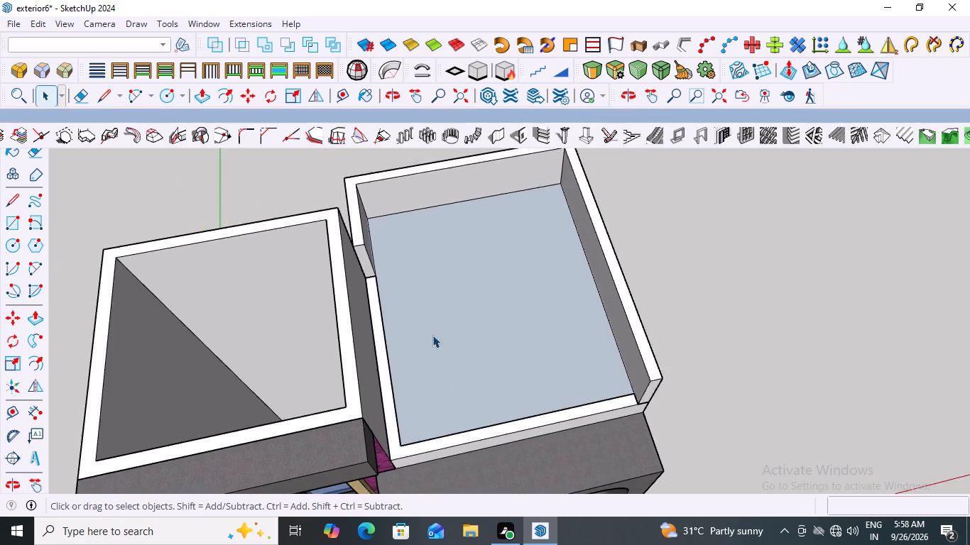
scroll(432, 335, down, 1)
middle_drag(419, 329, 388, 257)
scroll(383, 372, up, 1)
middle_drag(378, 354, 374, 314)
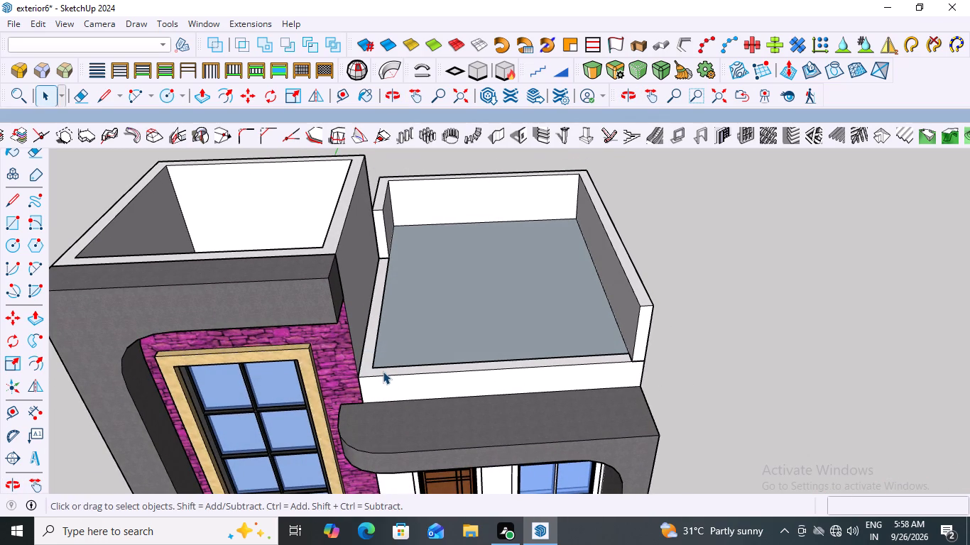
Inside the roof terrace's wall group, draw a line along the top of the front parapet from its tower-side edge, parallel to the front edge.
click(386, 370)
double_click(386, 370)
scroll(386, 370, up, 3)
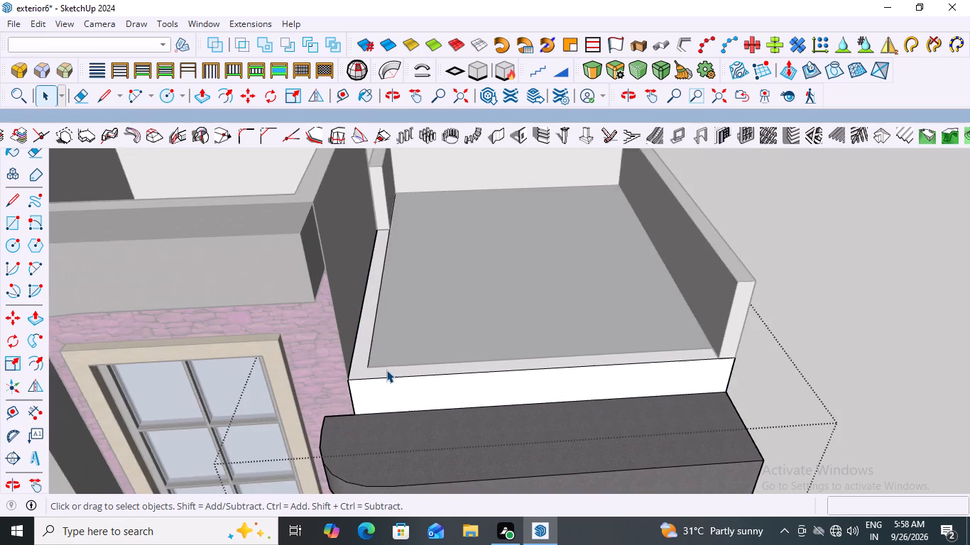
scroll(386, 370, up, 2)
key(l)
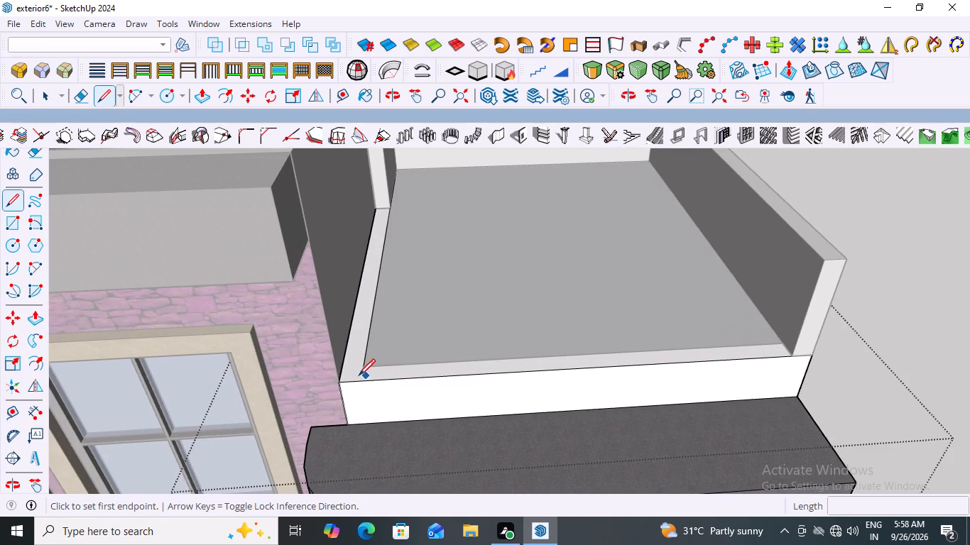
scroll(354, 371, up, 10)
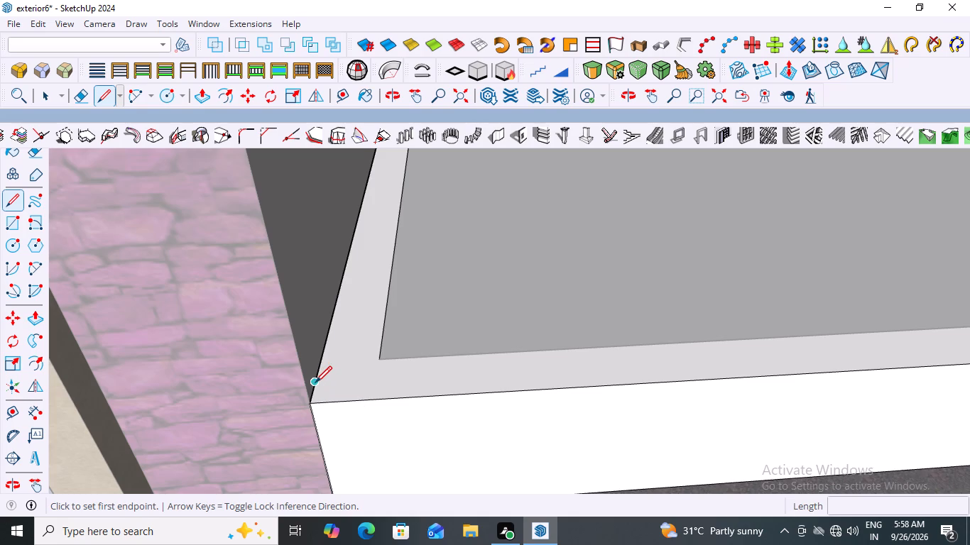
scroll(322, 382, up, 7)
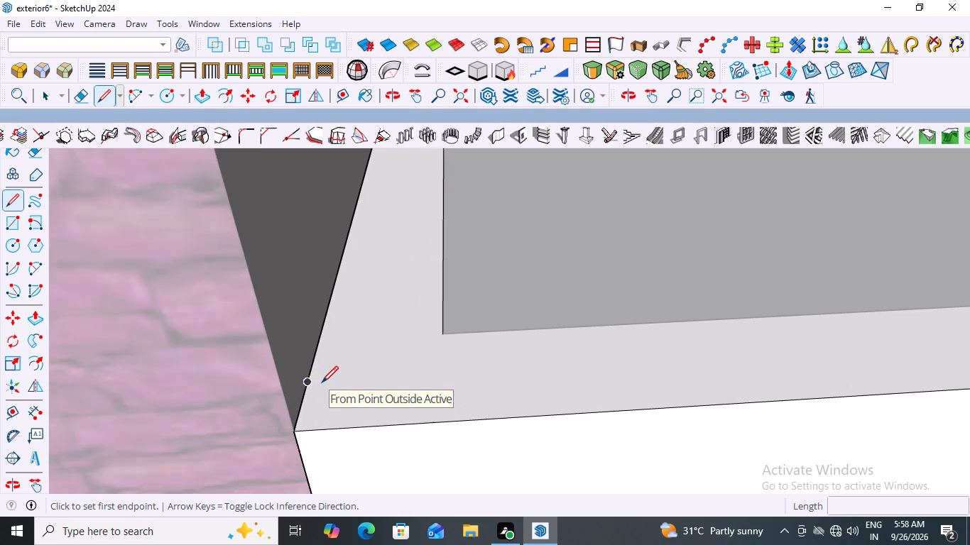
scroll(322, 382, up, 14)
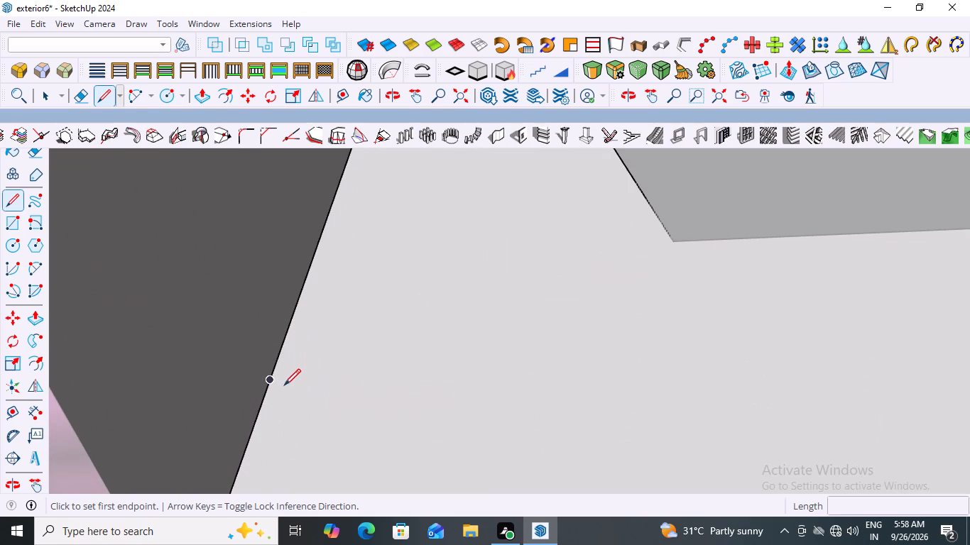
click(285, 383)
scroll(354, 387, down, 5)
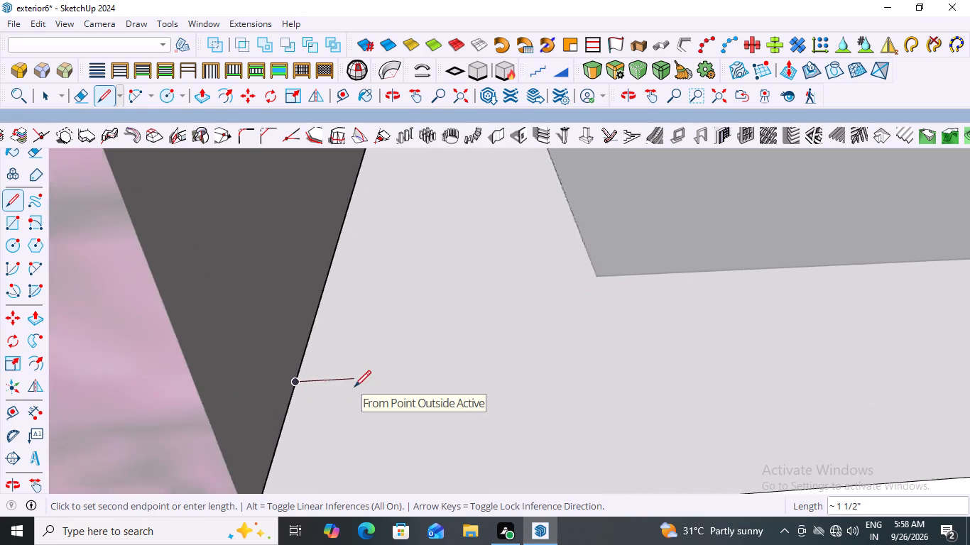
scroll(354, 387, down, 20)
scroll(354, 387, down, 1)
scroll(552, 354, up, 2)
scroll(622, 356, up, 3)
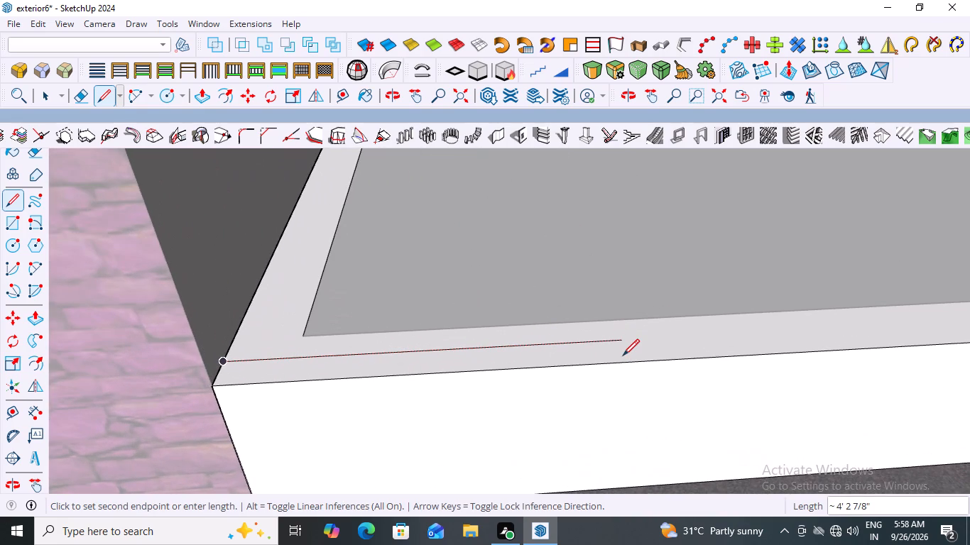
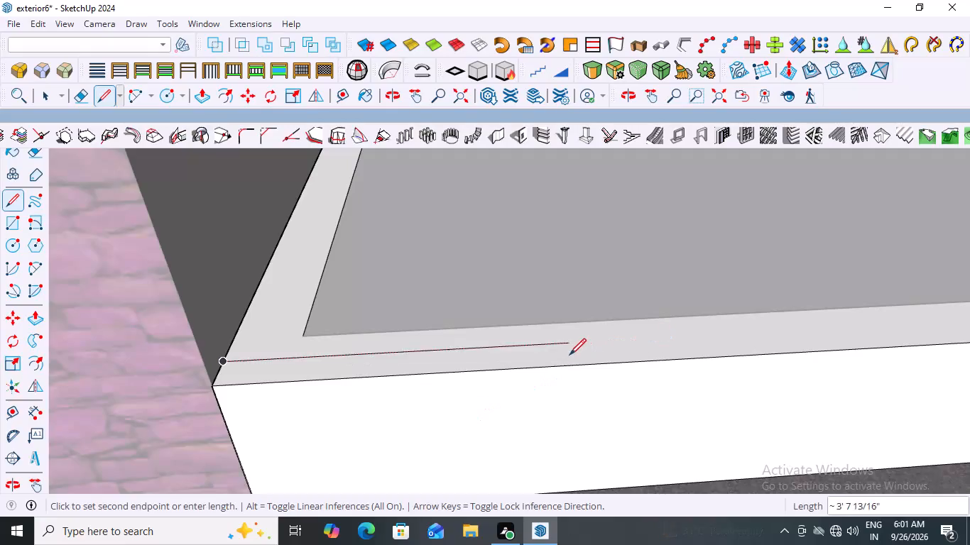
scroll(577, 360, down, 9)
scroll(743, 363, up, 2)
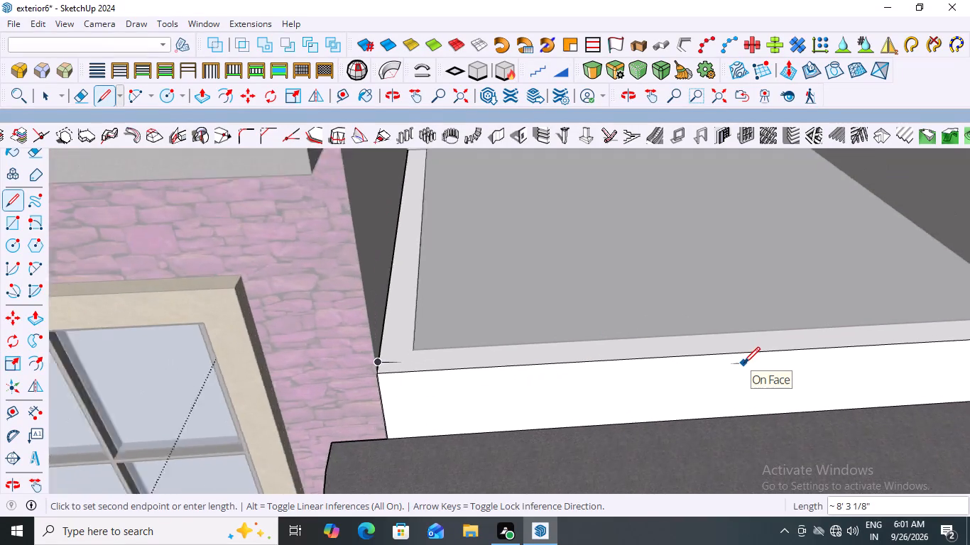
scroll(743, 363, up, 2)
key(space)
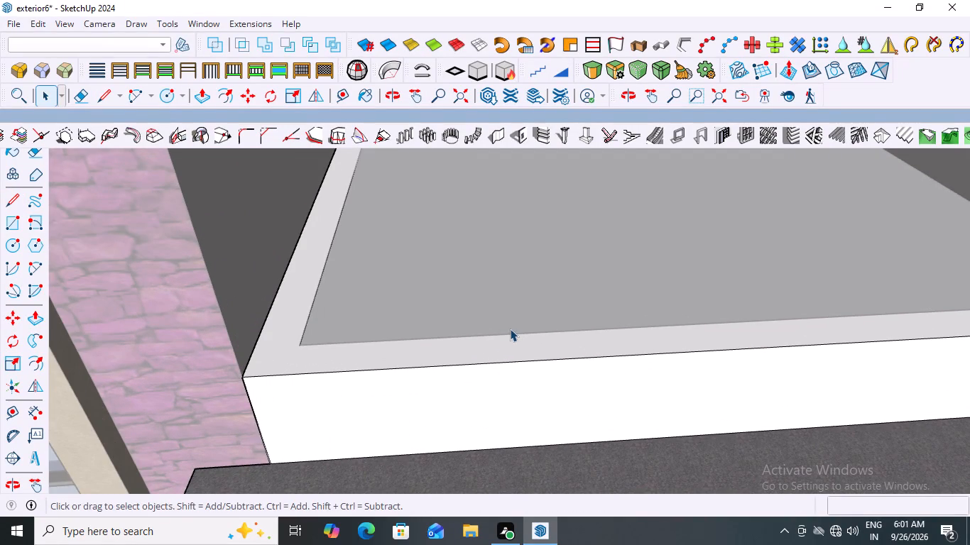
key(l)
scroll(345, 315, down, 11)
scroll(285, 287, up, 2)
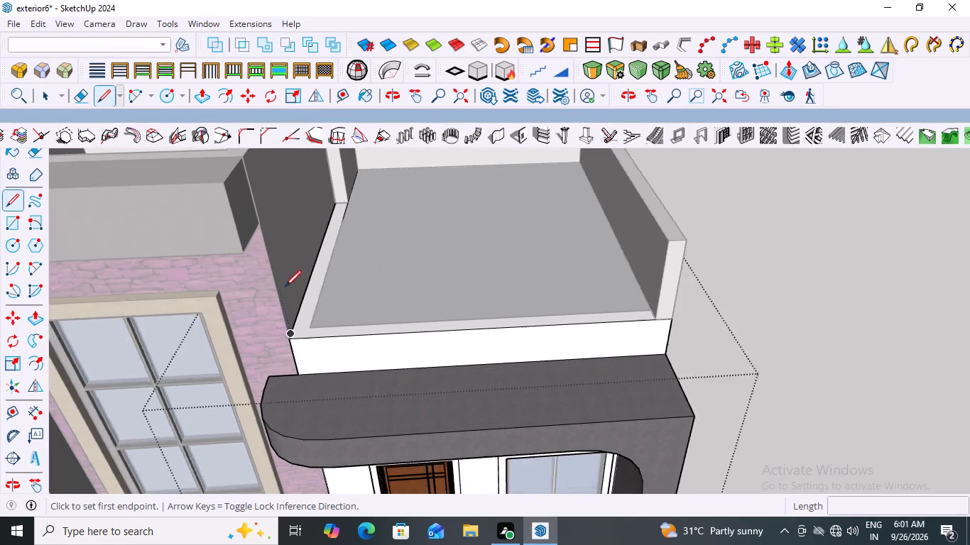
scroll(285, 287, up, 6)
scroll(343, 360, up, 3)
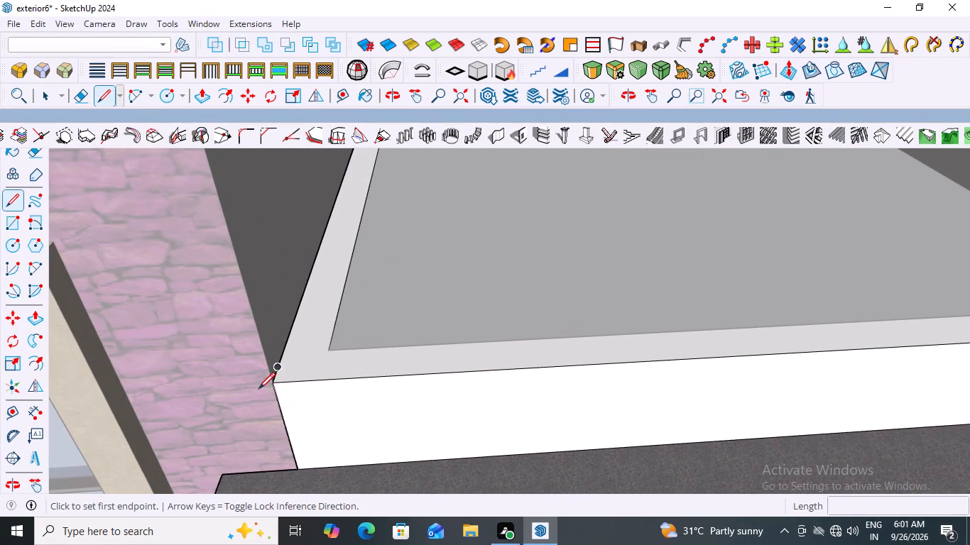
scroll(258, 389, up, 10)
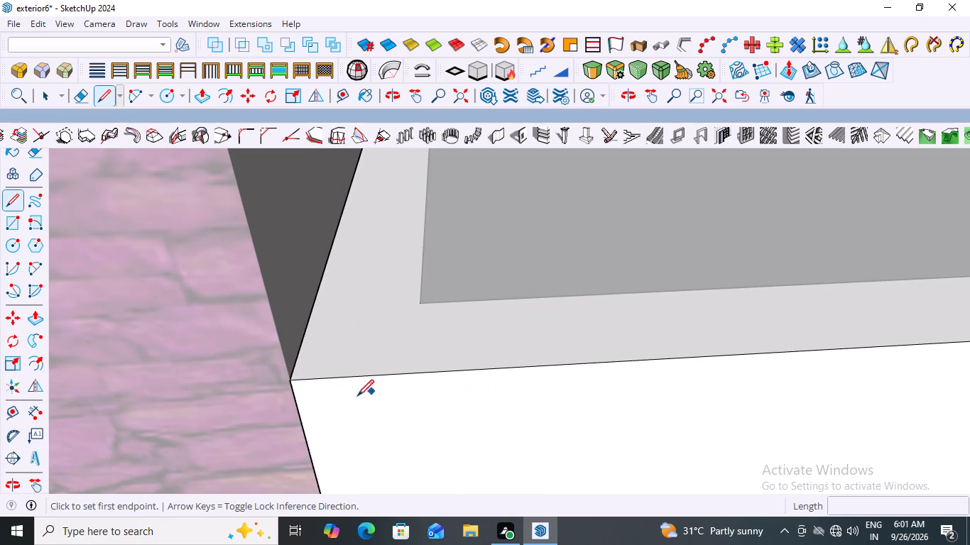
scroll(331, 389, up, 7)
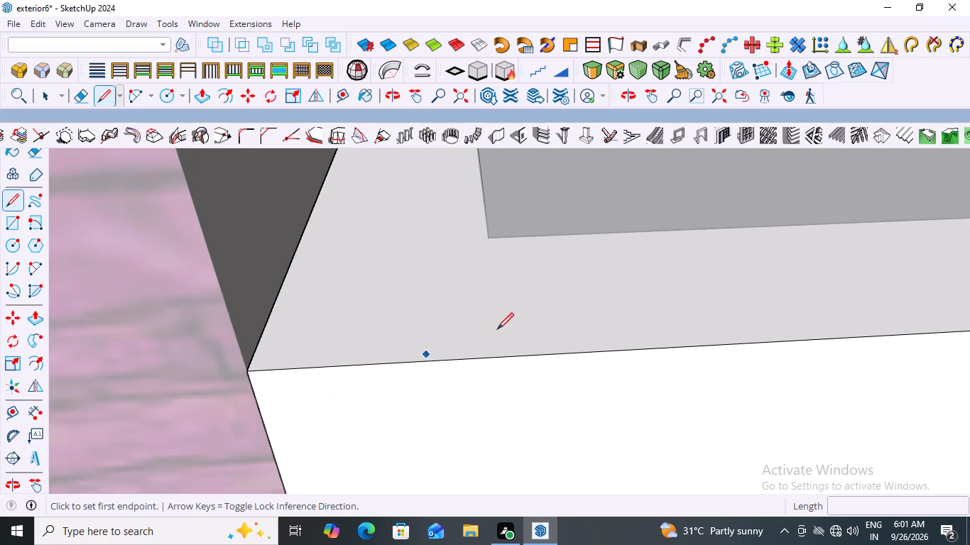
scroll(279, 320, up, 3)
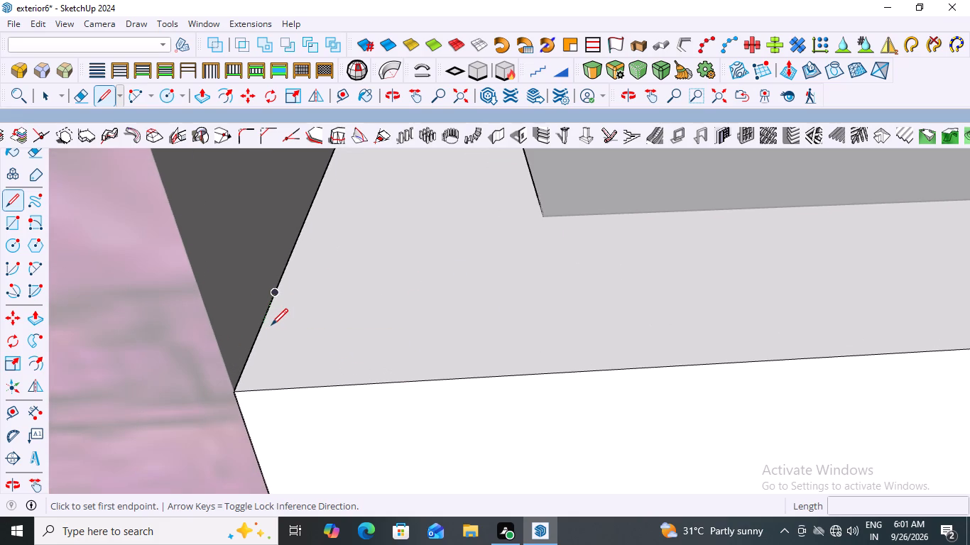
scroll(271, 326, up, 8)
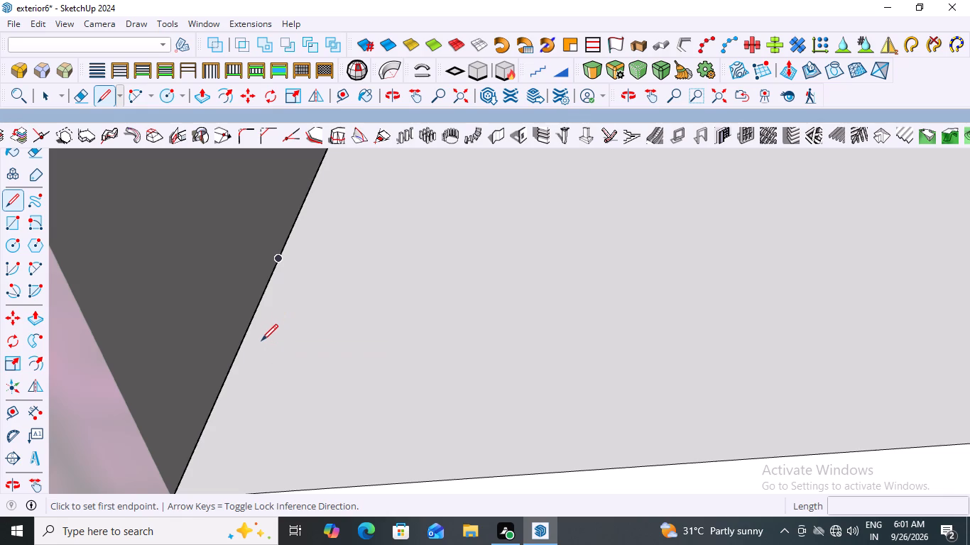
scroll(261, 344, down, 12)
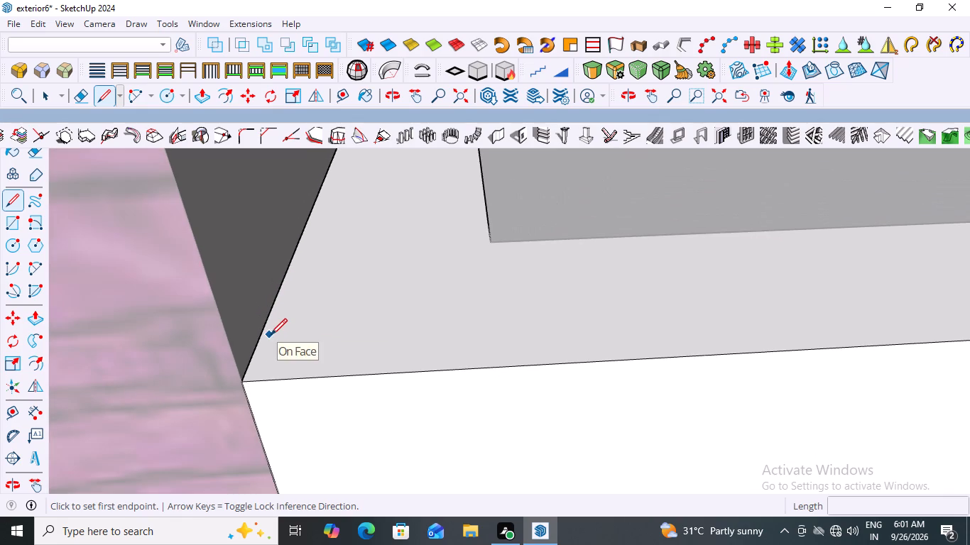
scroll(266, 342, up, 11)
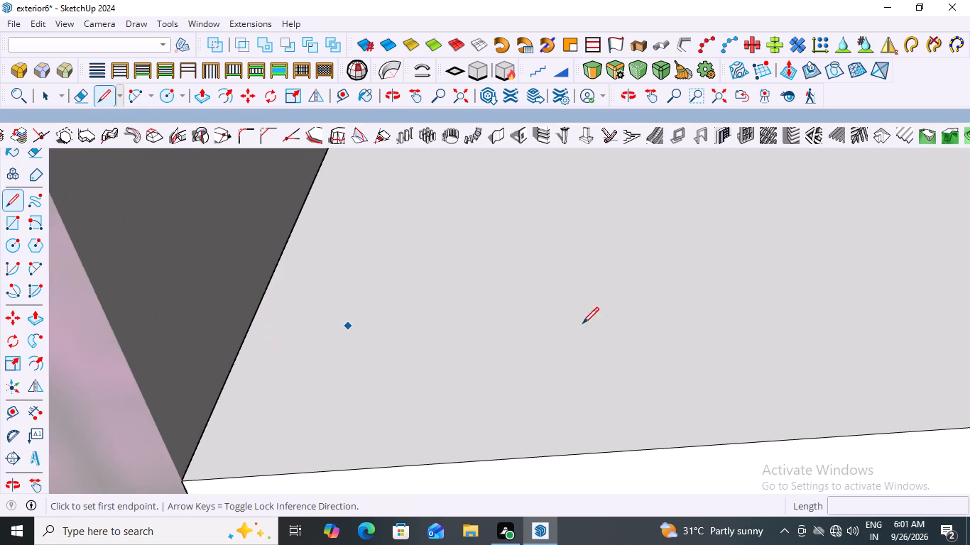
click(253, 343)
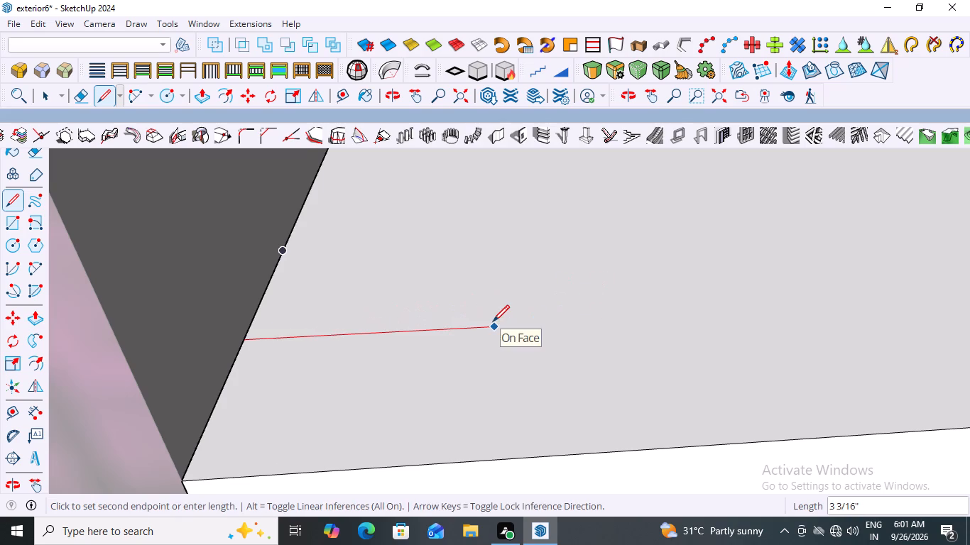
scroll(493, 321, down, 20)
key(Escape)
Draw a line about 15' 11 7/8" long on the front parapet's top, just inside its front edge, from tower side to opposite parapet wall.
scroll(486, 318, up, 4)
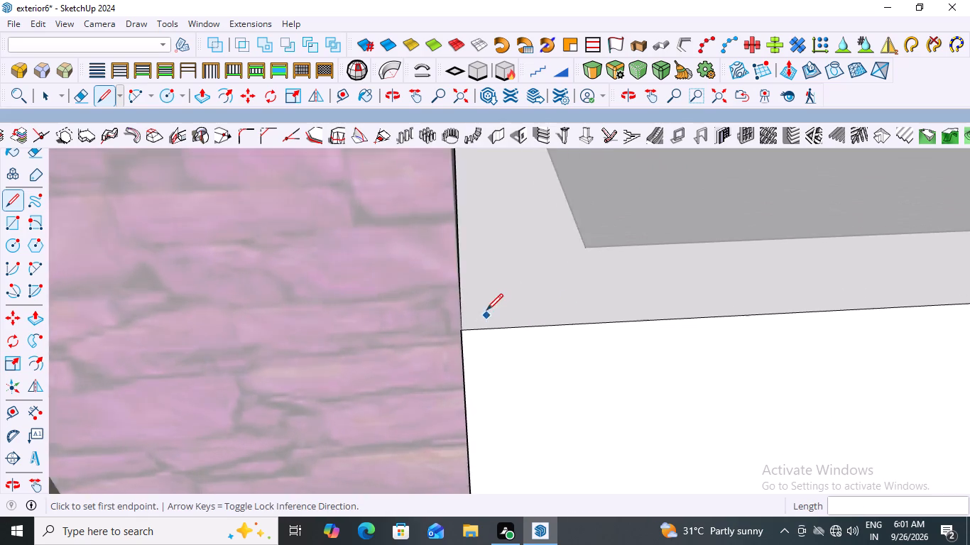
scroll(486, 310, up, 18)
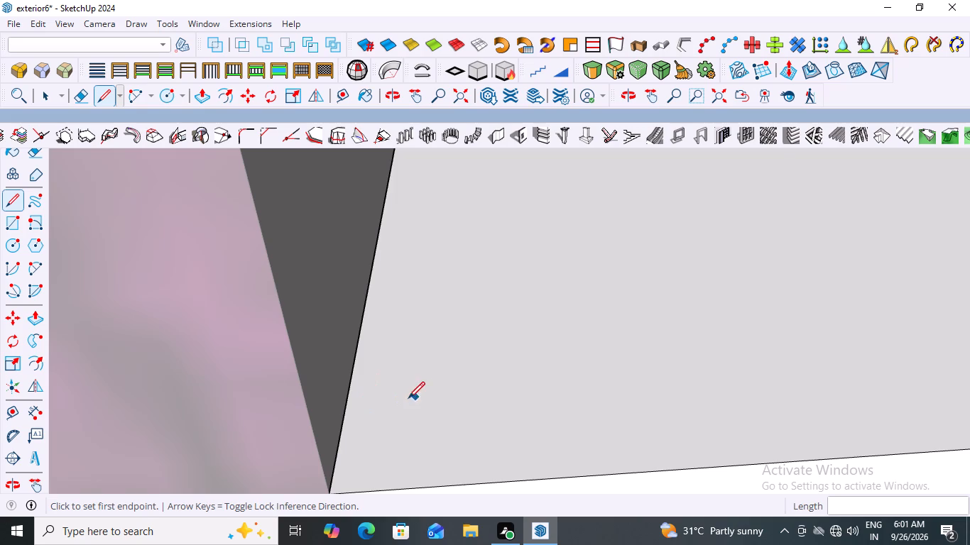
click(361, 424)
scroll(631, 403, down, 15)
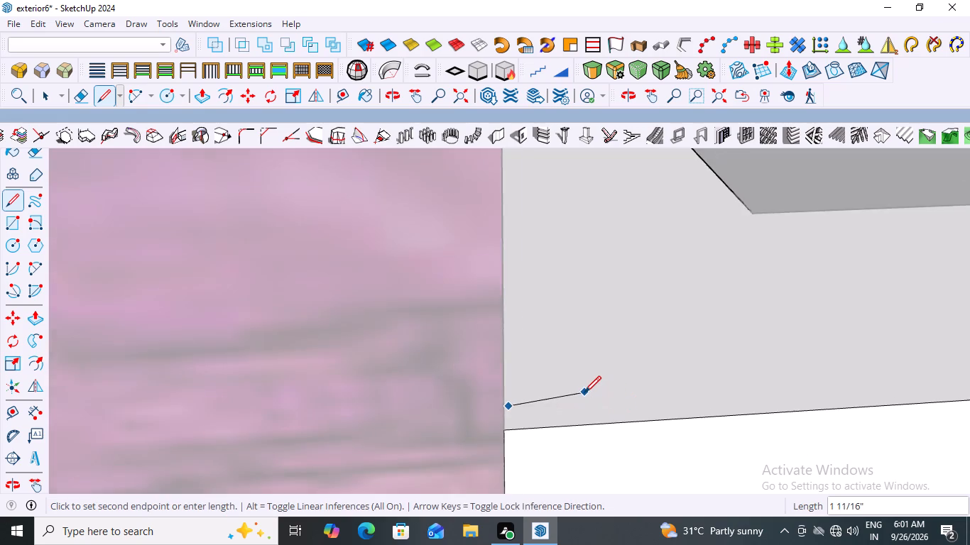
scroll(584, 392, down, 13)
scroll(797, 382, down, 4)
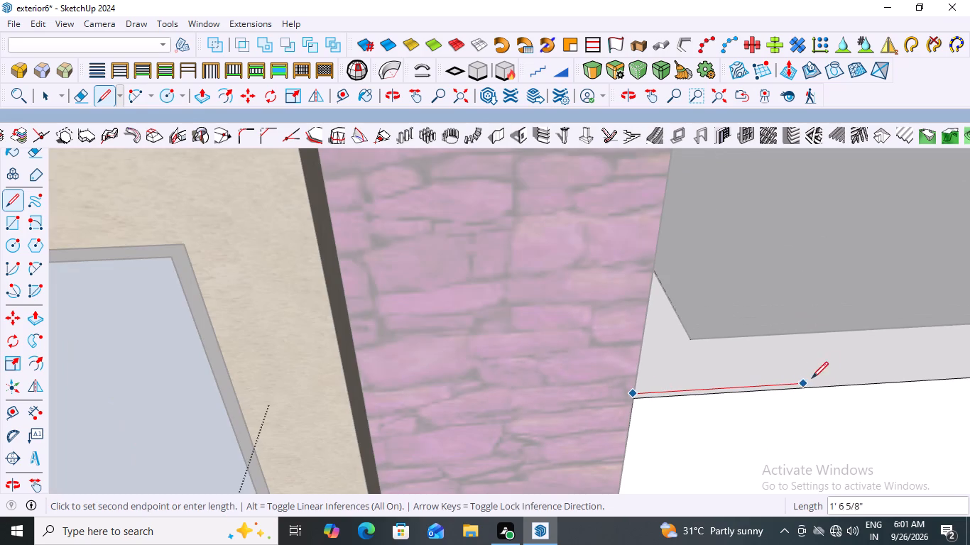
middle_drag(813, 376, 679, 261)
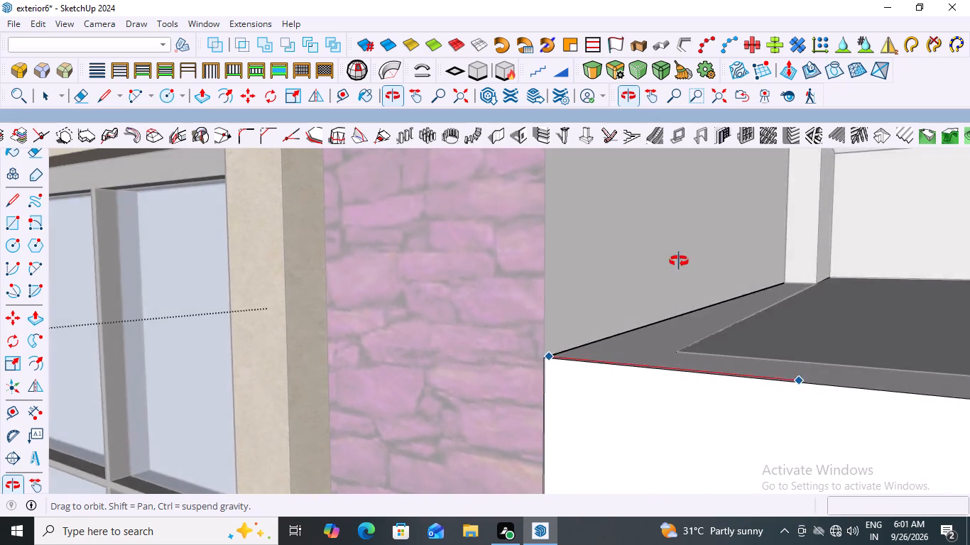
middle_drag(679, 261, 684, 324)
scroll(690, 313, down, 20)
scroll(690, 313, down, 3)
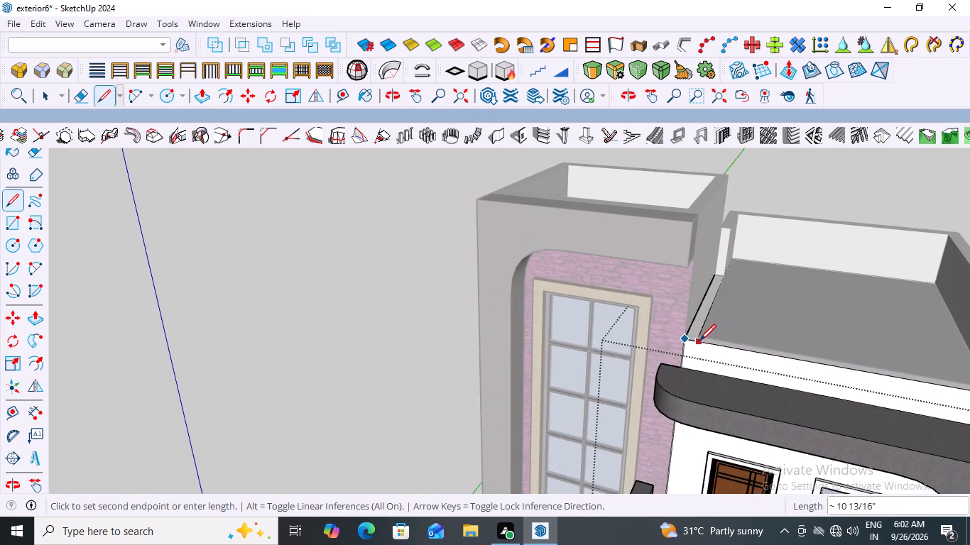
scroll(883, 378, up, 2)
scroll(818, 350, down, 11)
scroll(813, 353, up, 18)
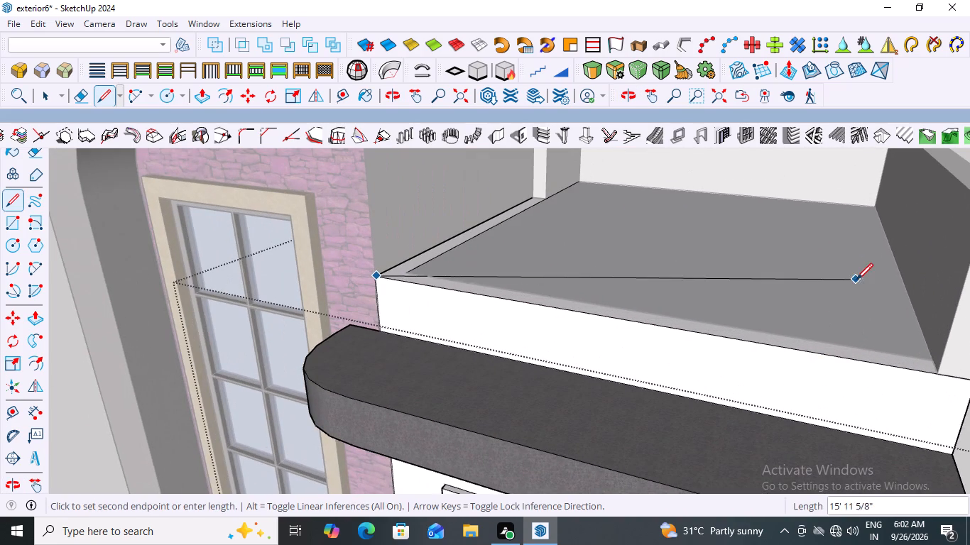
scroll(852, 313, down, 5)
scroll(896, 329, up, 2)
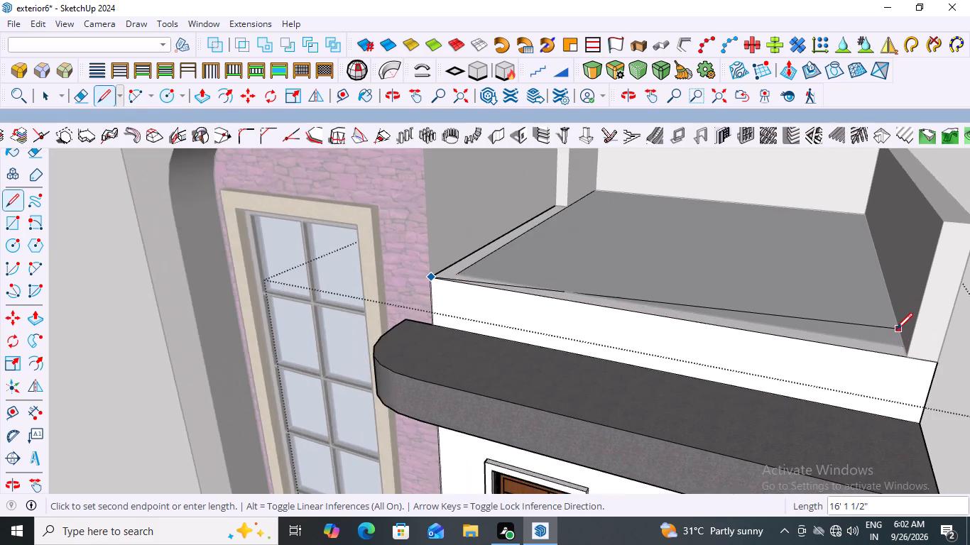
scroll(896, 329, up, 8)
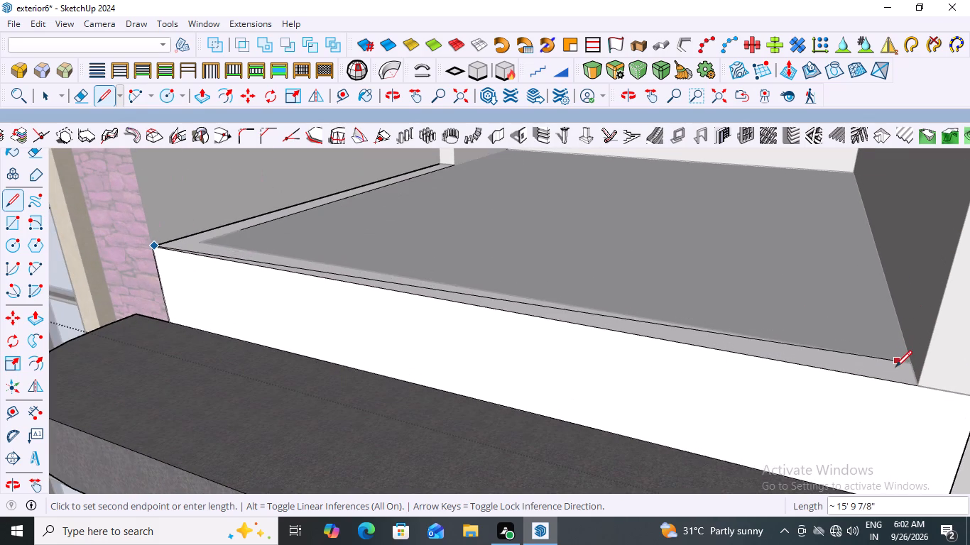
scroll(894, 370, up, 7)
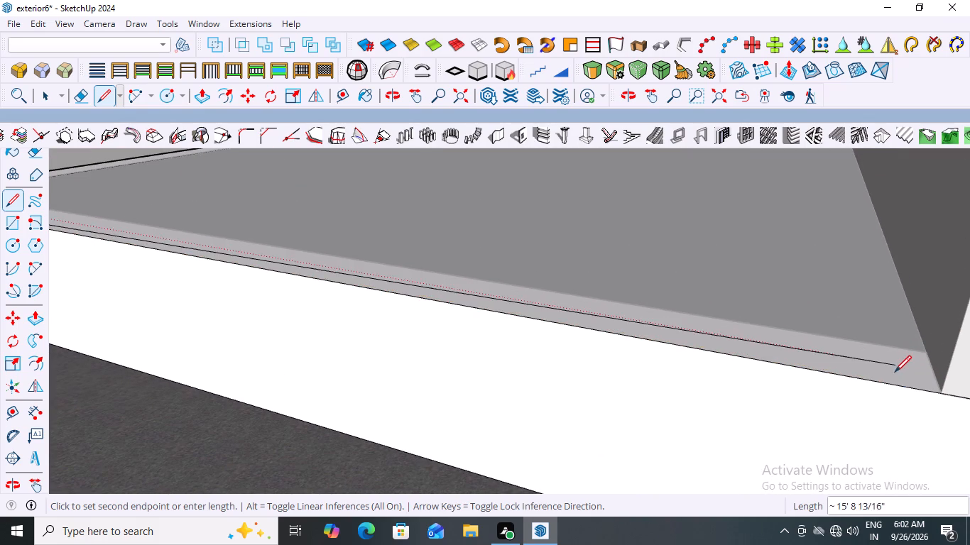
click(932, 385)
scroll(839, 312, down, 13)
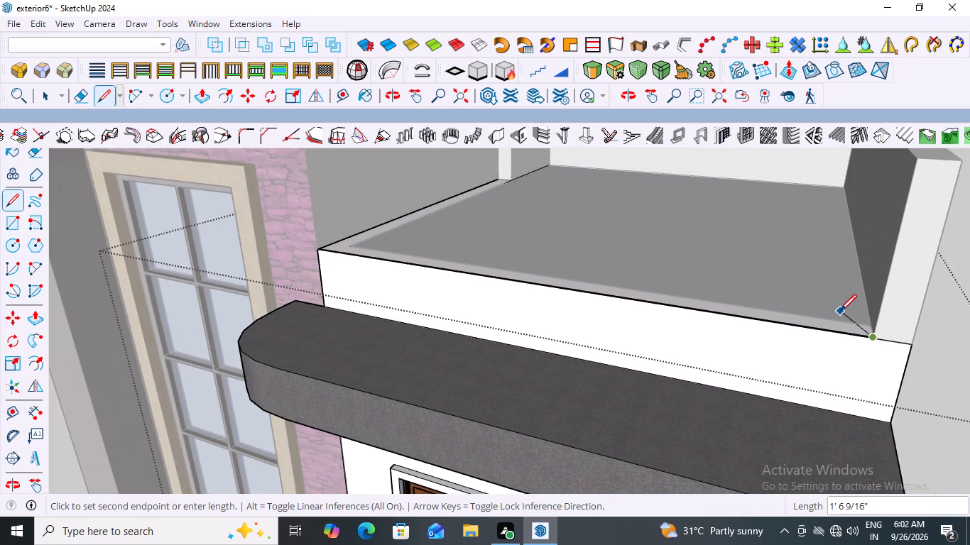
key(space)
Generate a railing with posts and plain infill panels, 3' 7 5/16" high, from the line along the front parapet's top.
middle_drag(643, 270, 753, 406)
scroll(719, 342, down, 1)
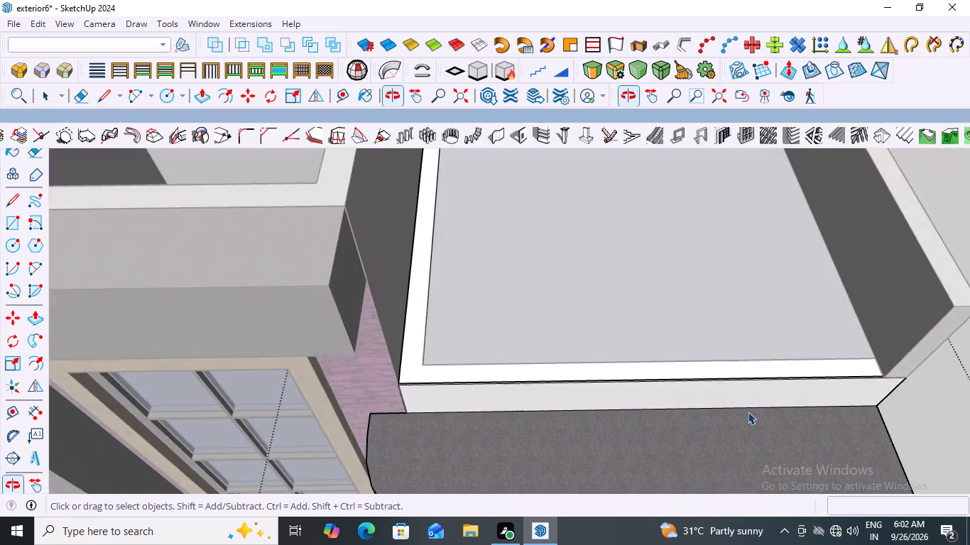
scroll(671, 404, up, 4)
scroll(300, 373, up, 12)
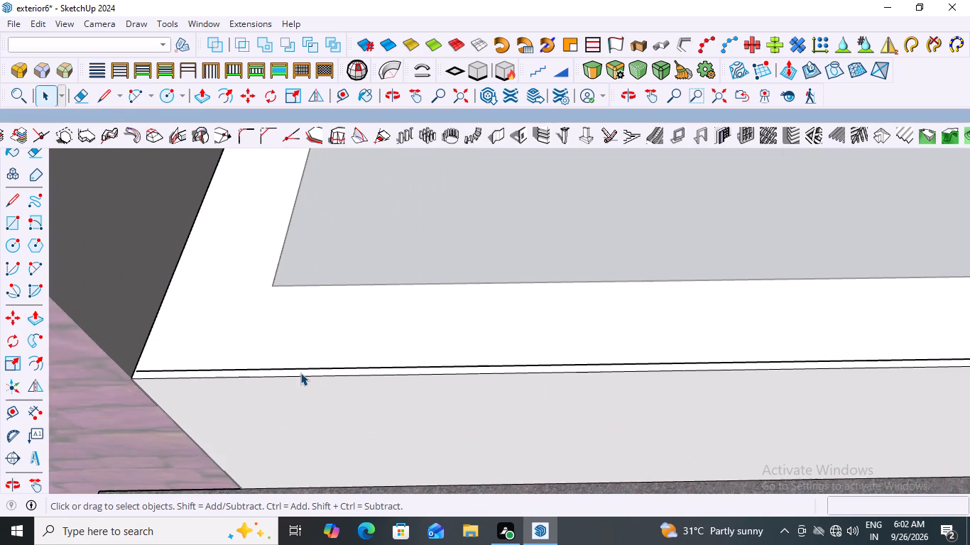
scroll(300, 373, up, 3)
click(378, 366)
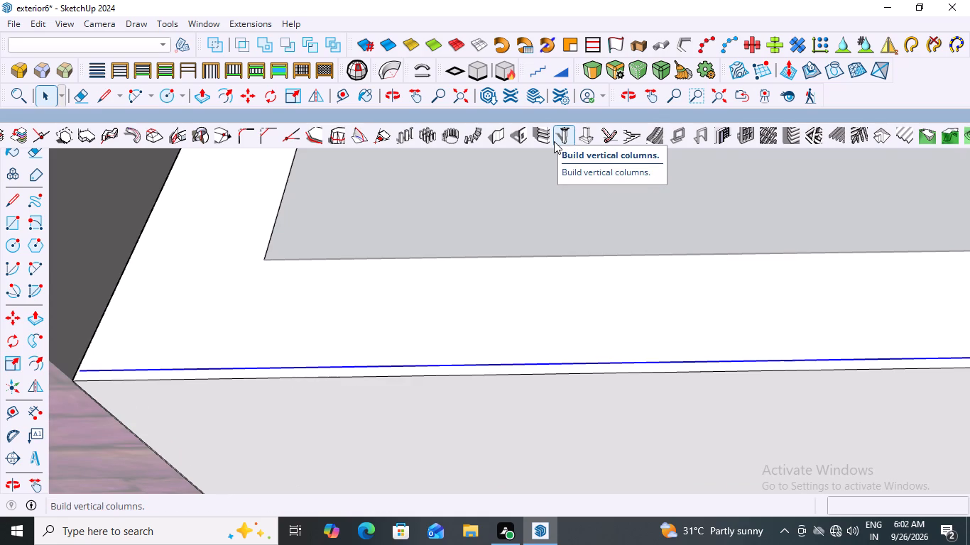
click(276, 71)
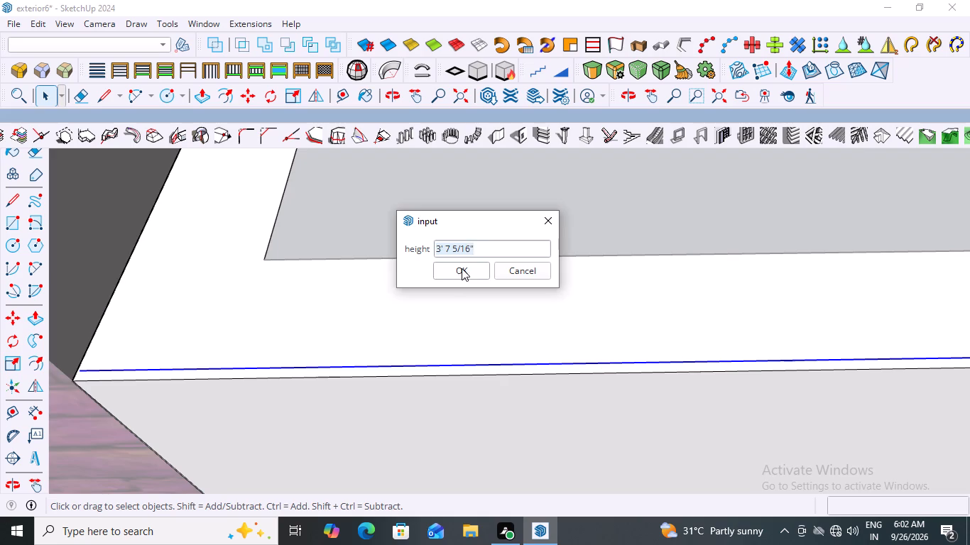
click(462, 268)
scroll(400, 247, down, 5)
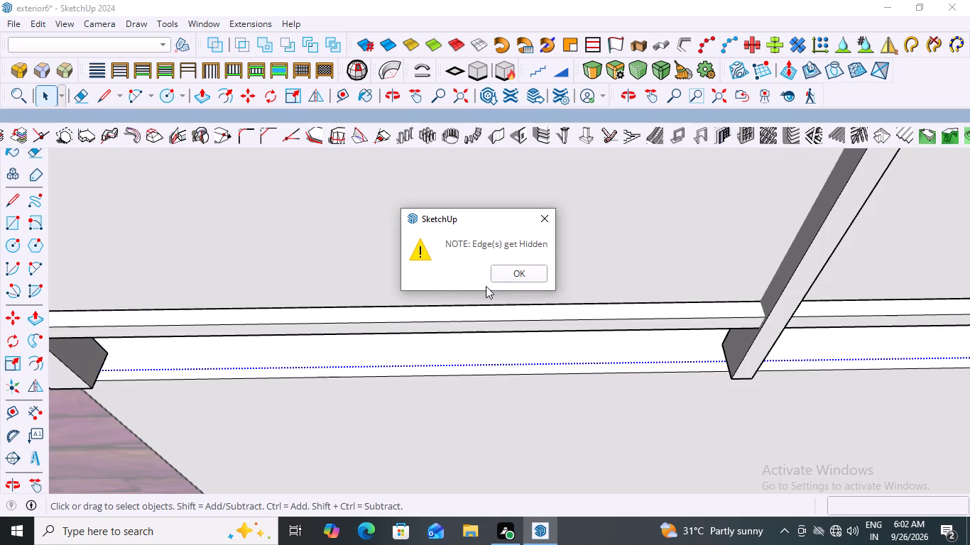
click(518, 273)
Examine the generated railing on the roof terrace's front parapet from several angles.
scroll(465, 273, down, 15)
scroll(467, 310, down, 6)
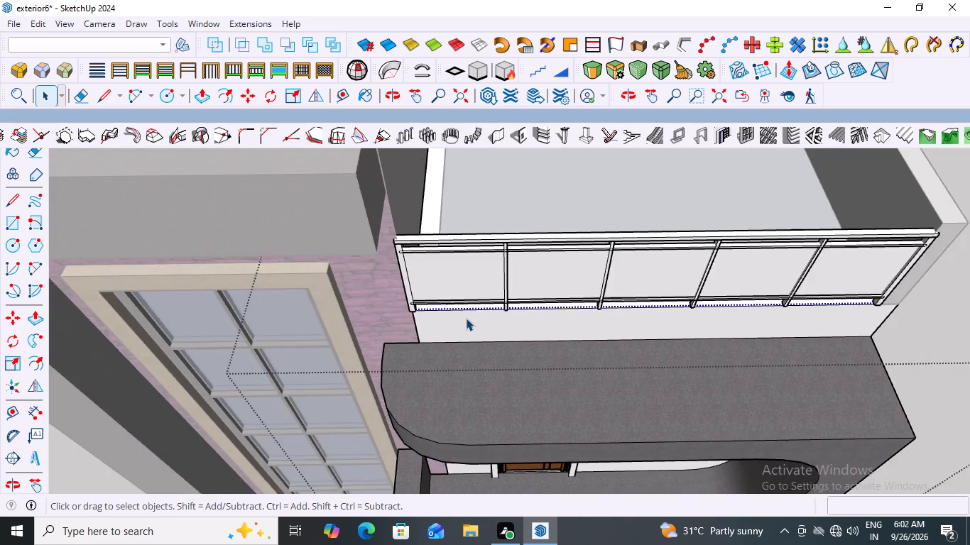
scroll(466, 318, down, 3)
middle_drag(589, 153, 588, 143)
scroll(677, 270, down, 1)
middle_drag(677, 270, 655, 189)
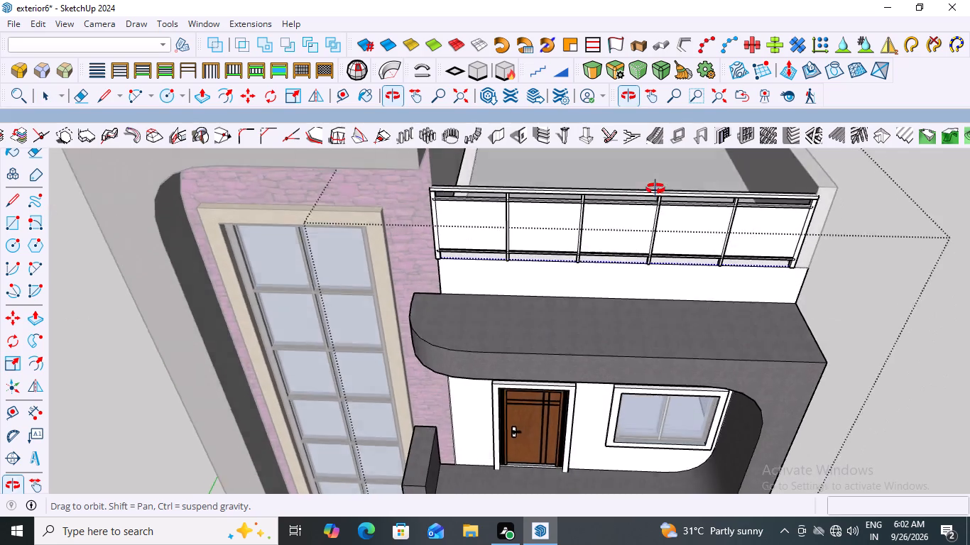
middle_drag(655, 189, 540, 195)
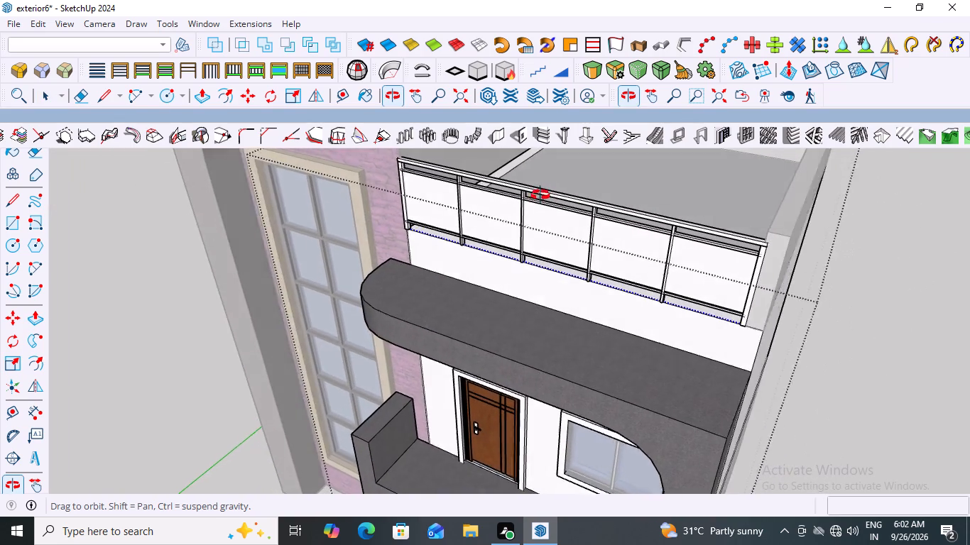
middle_drag(540, 195, 666, 210)
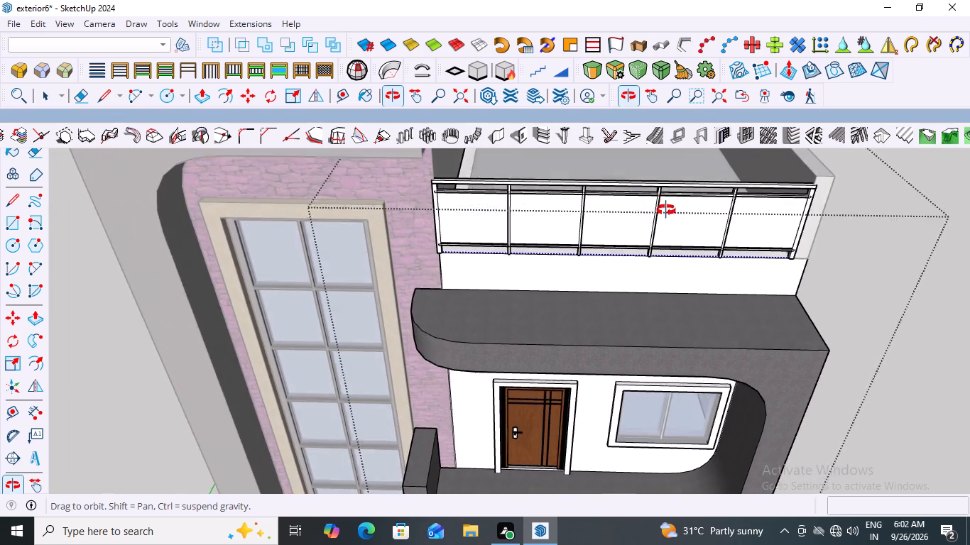
middle_drag(666, 210, 663, 249)
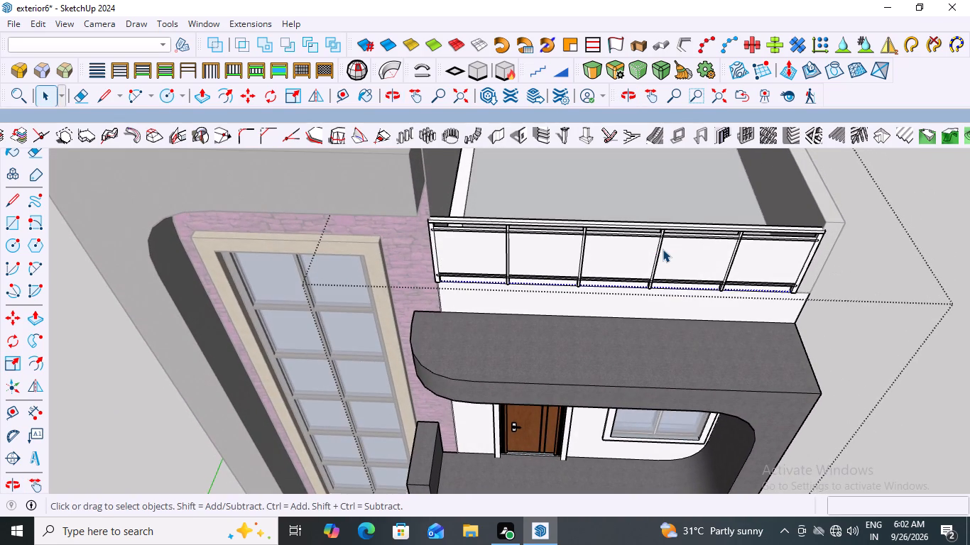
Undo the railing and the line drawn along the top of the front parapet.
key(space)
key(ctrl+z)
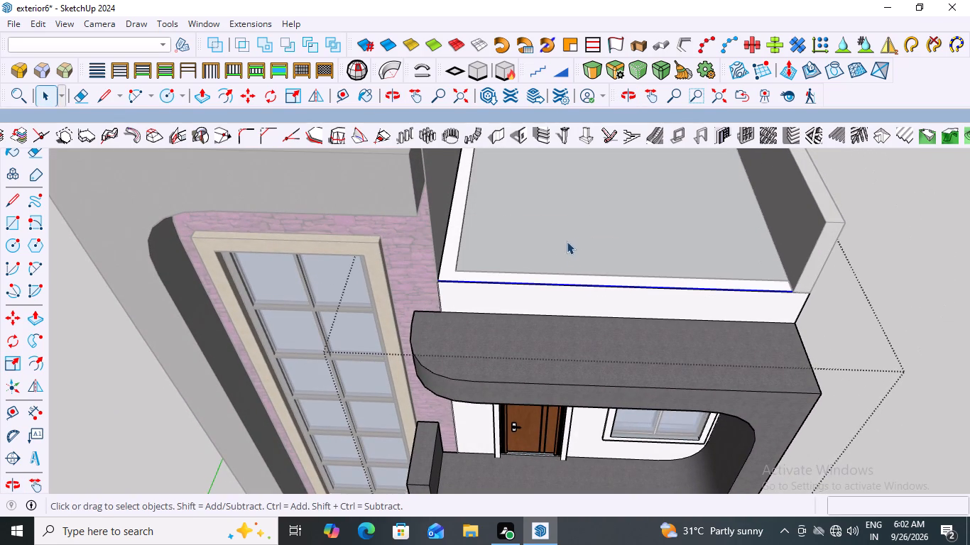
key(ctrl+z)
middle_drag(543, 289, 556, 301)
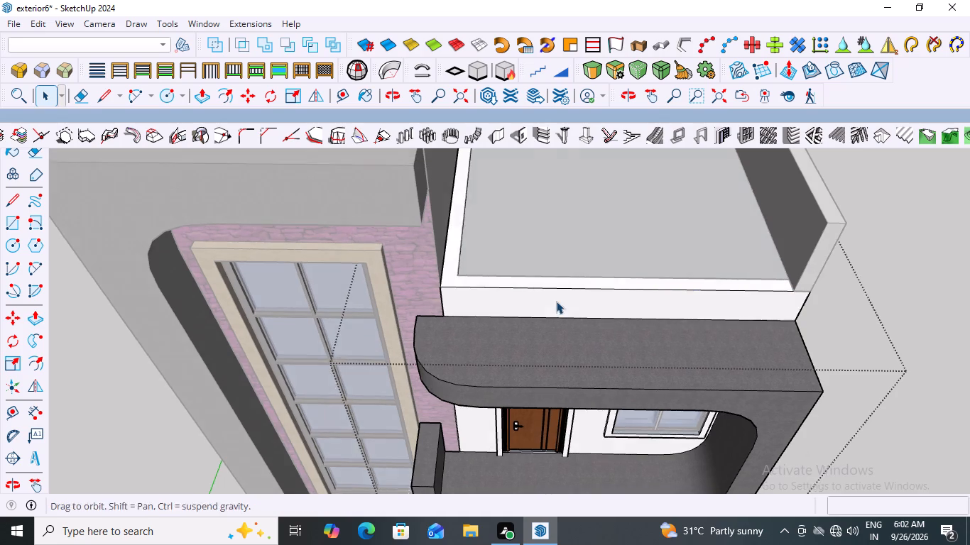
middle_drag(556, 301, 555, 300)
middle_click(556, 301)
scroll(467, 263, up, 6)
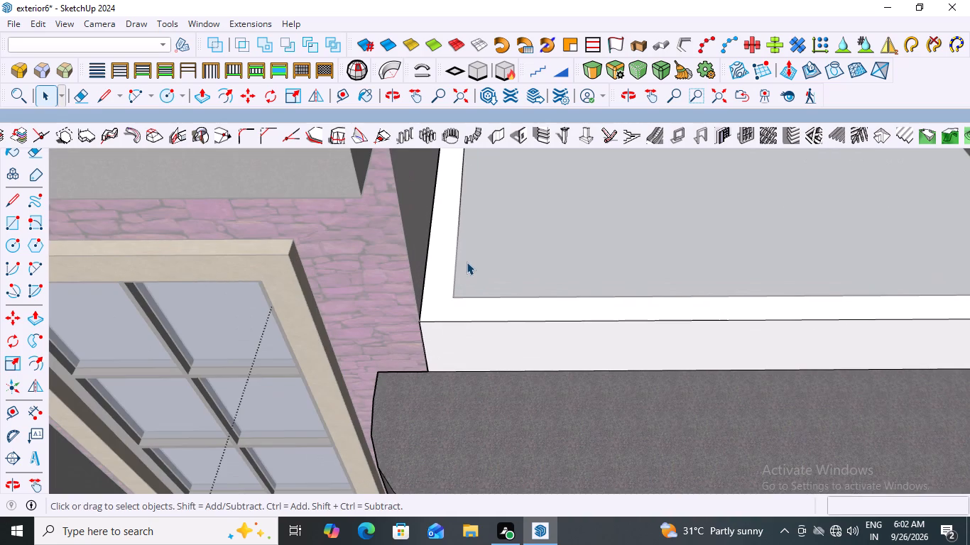
Draw a line about 15' 6 1/16" long midway across the front parapet's top, from near the tower to near the opposite parapet wall.
key(l)
scroll(420, 307, up, 5)
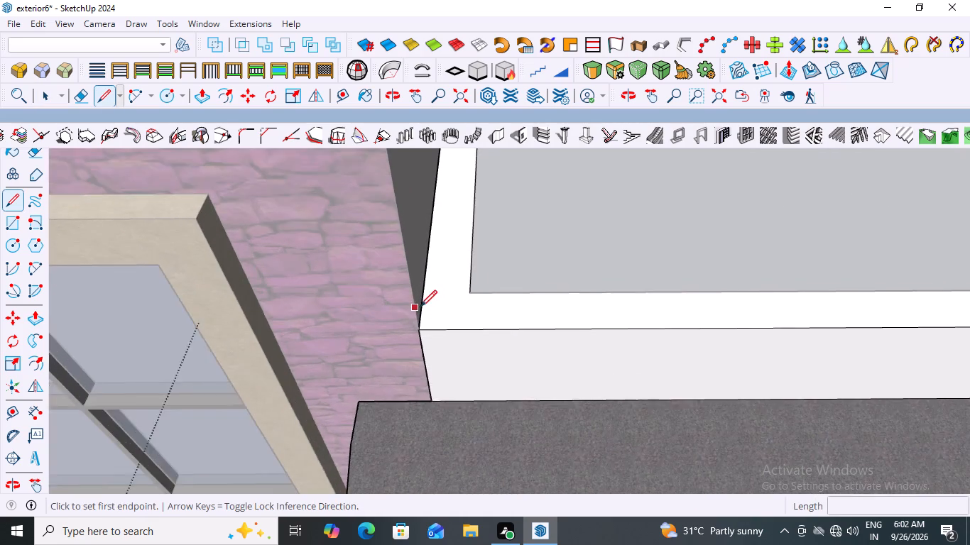
scroll(420, 307, up, 2)
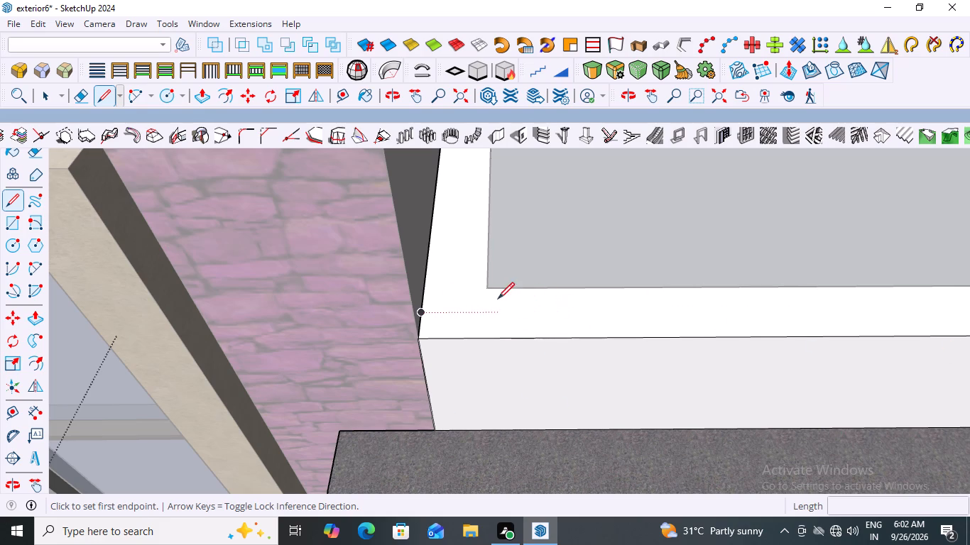
scroll(509, 341, up, 8)
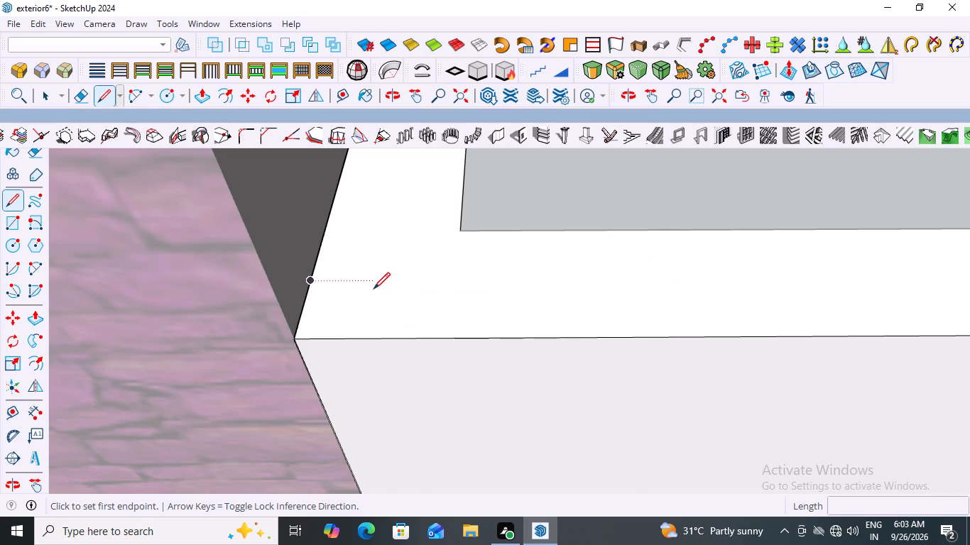
key(Escape)
key(Escape)
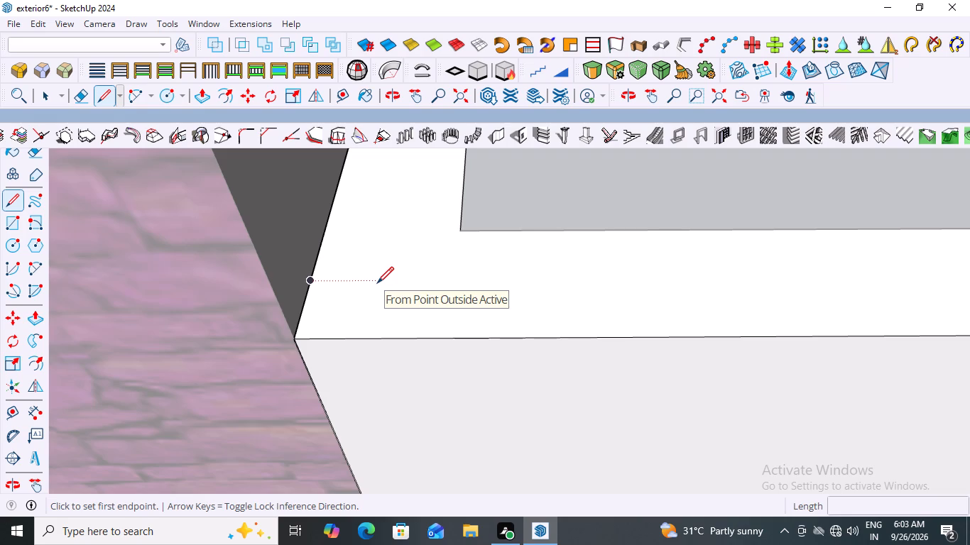
click(359, 281)
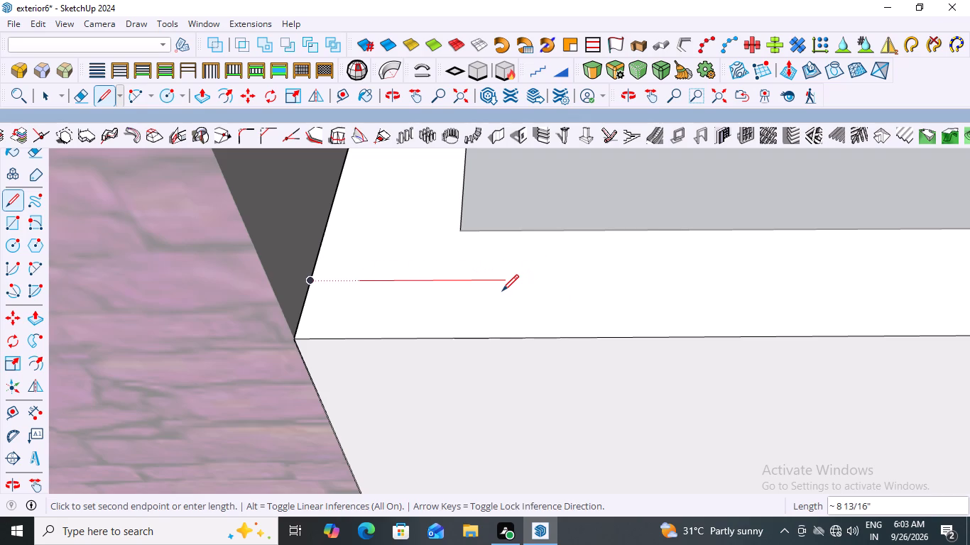
scroll(502, 291, down, 4)
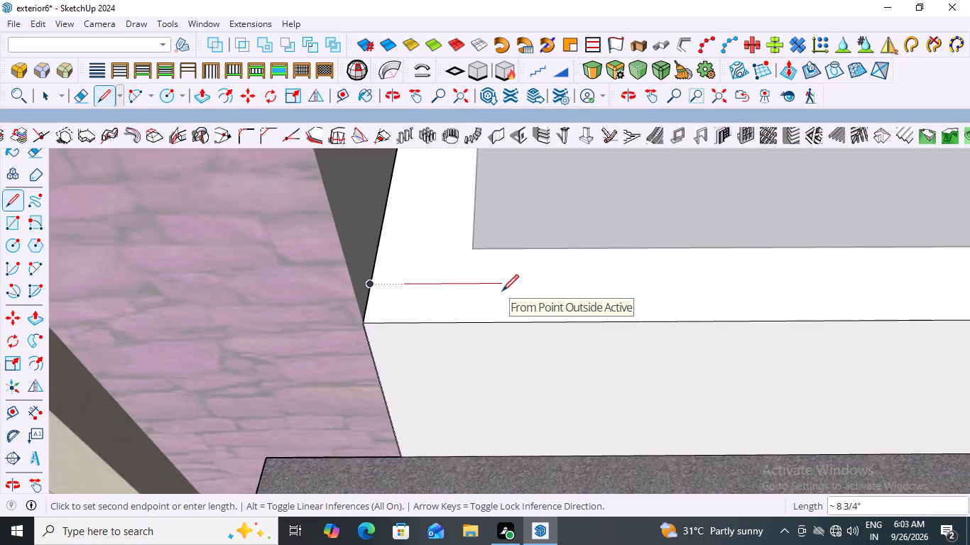
scroll(502, 291, down, 12)
scroll(614, 290, down, 9)
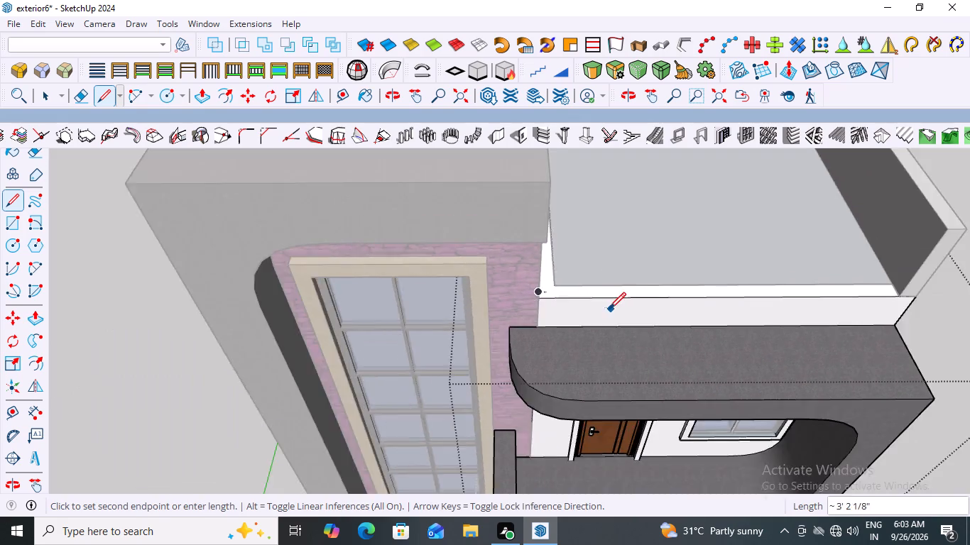
scroll(609, 309, down, 3)
scroll(807, 280, up, 18)
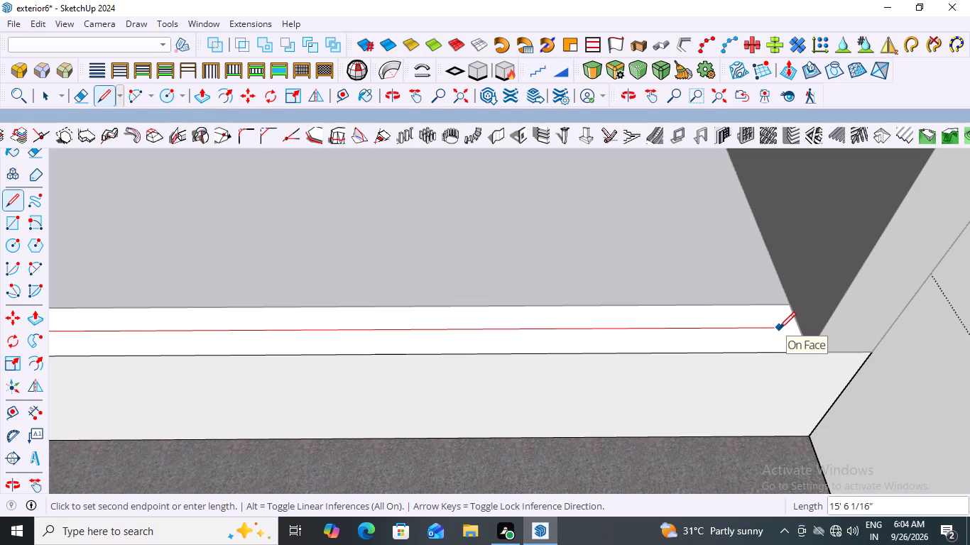
click(780, 329)
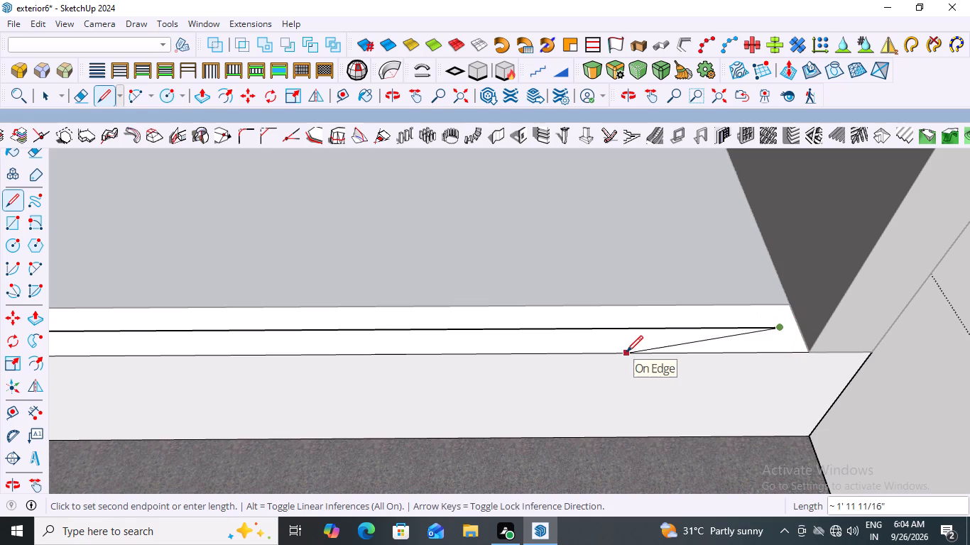
key(space)
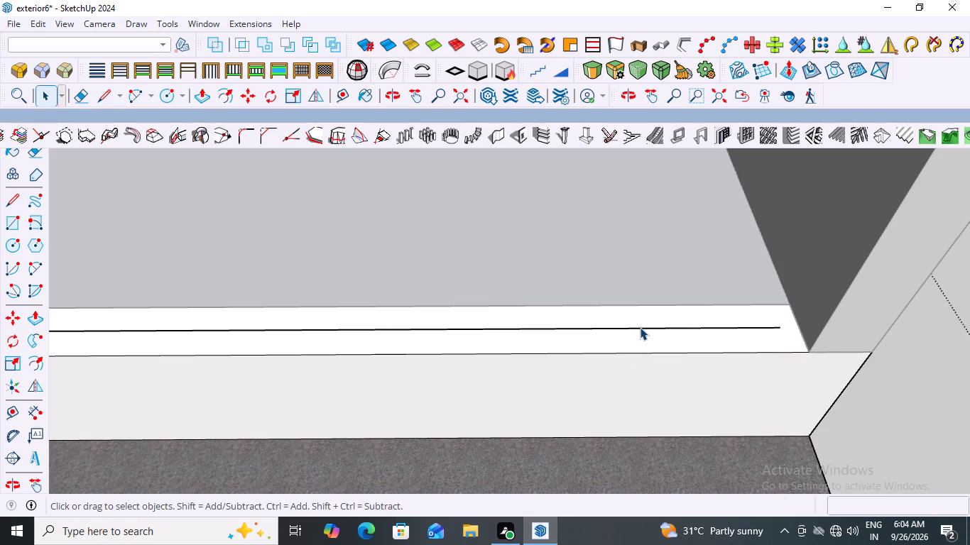
Generate a panel fence railing from the line along the front parapet's top and leave the group.
click(640, 327)
click(285, 71)
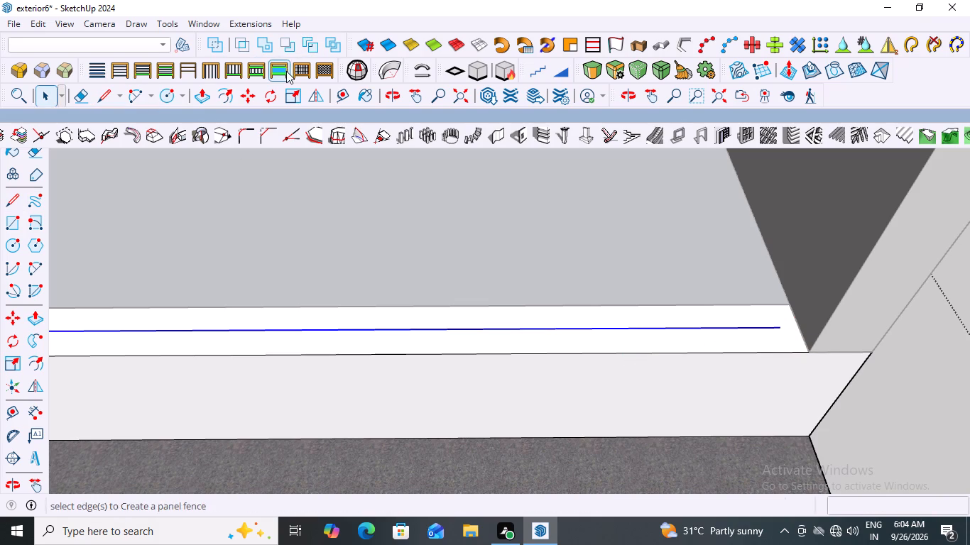
click(462, 270)
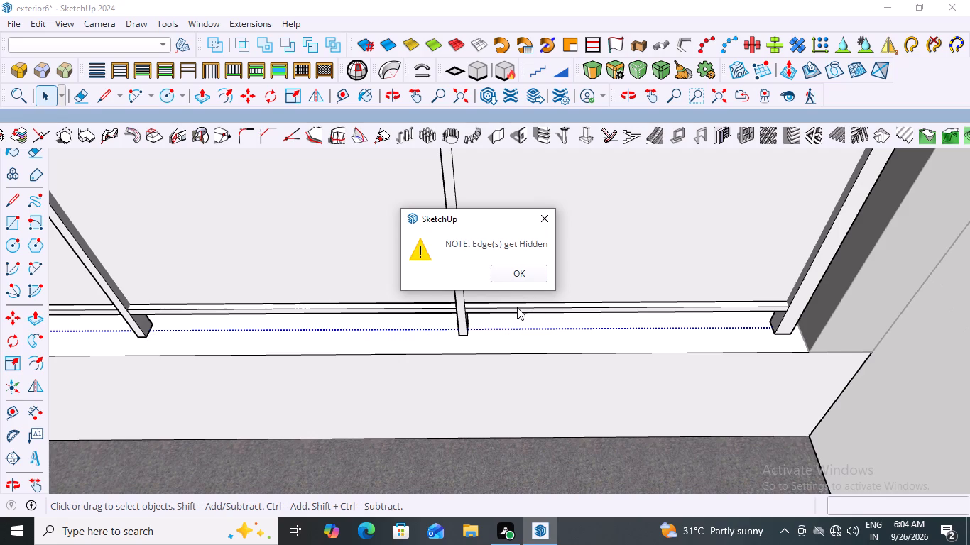
scroll(517, 307, down, 10)
click(516, 272)
scroll(356, 340, down, 6)
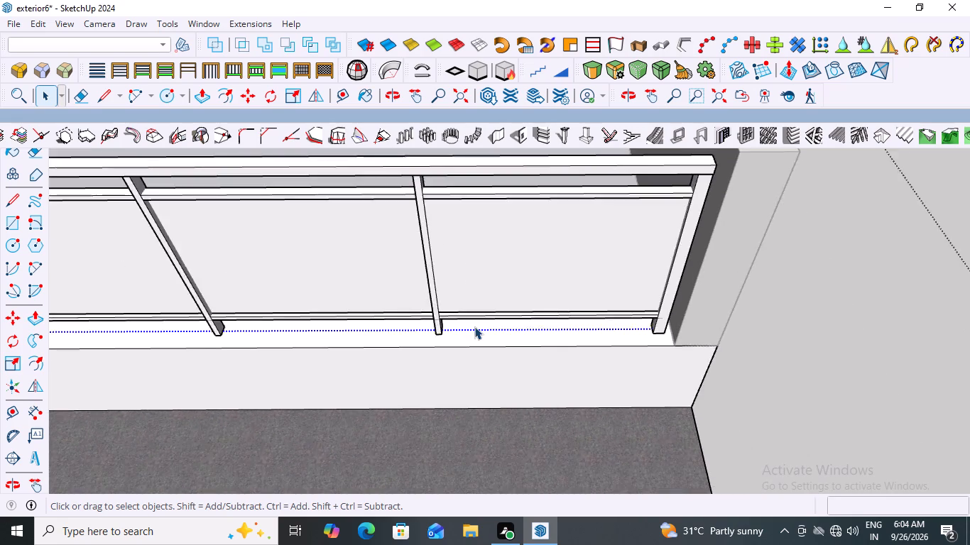
scroll(474, 326, down, 2)
click(772, 243)
Examine the new railing on the roof terrace against the whole front facade from several angles.
scroll(731, 268, down, 2)
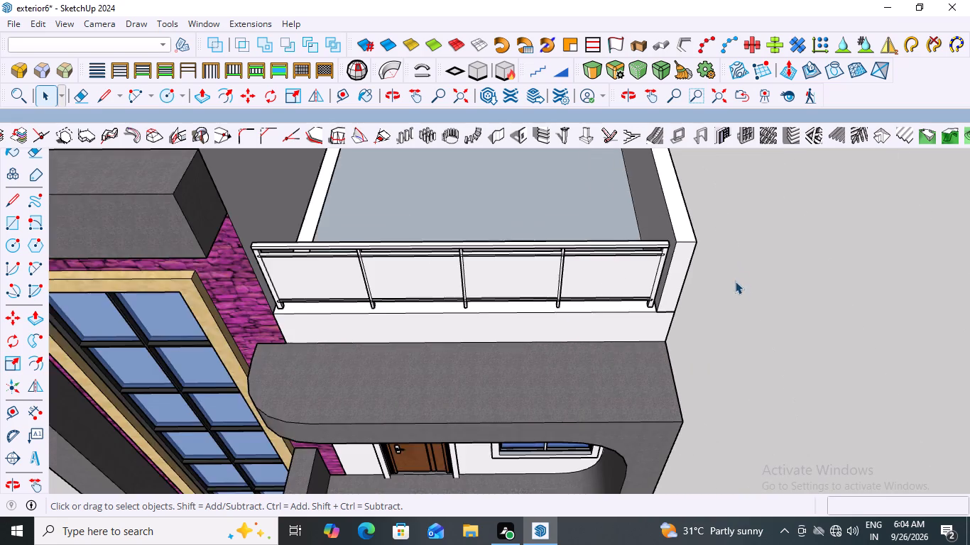
scroll(735, 281, down, 4)
middle_drag(574, 236, 525, 163)
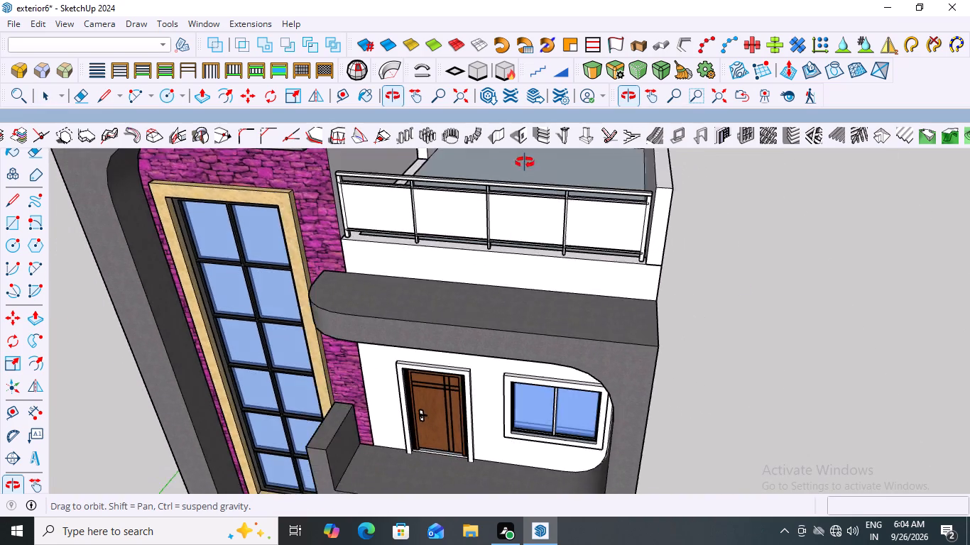
middle_drag(525, 163, 570, 177)
scroll(570, 219, down, 11)
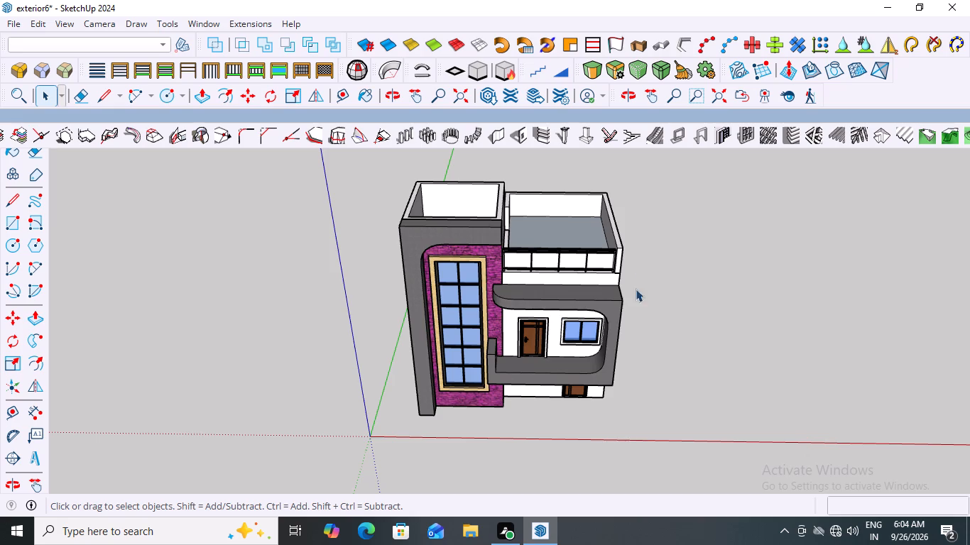
scroll(596, 202, down, 3)
middle_drag(598, 205, 619, 81)
scroll(530, 285, up, 4)
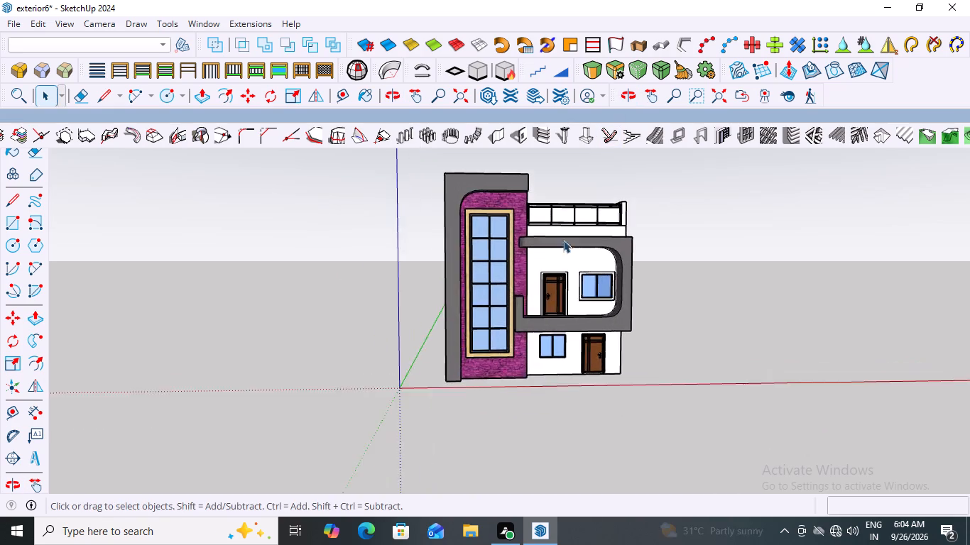
scroll(563, 240, up, 14)
scroll(578, 216, down, 5)
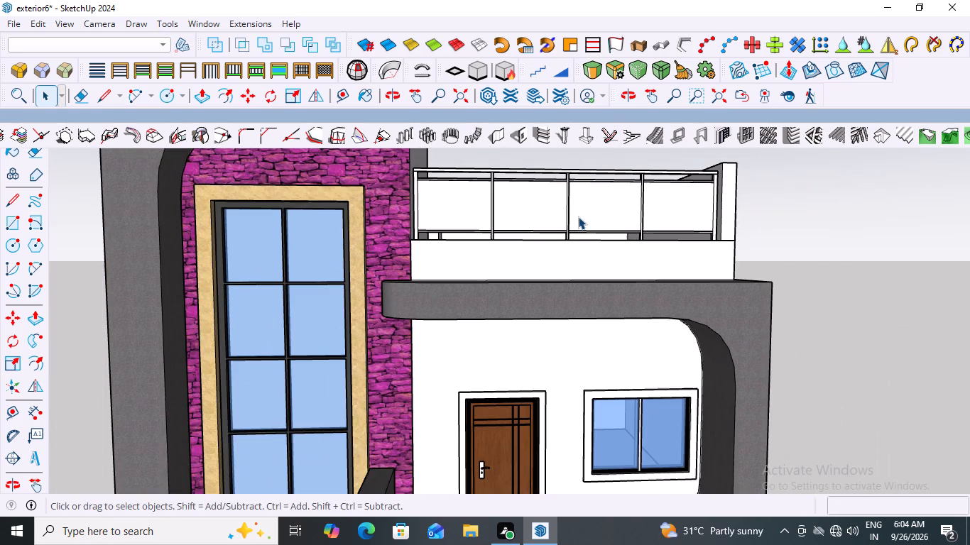
Delete the intermediate posts of the terrace railing, keeping its end posts, rails and infill panel.
scroll(499, 187, up, 6)
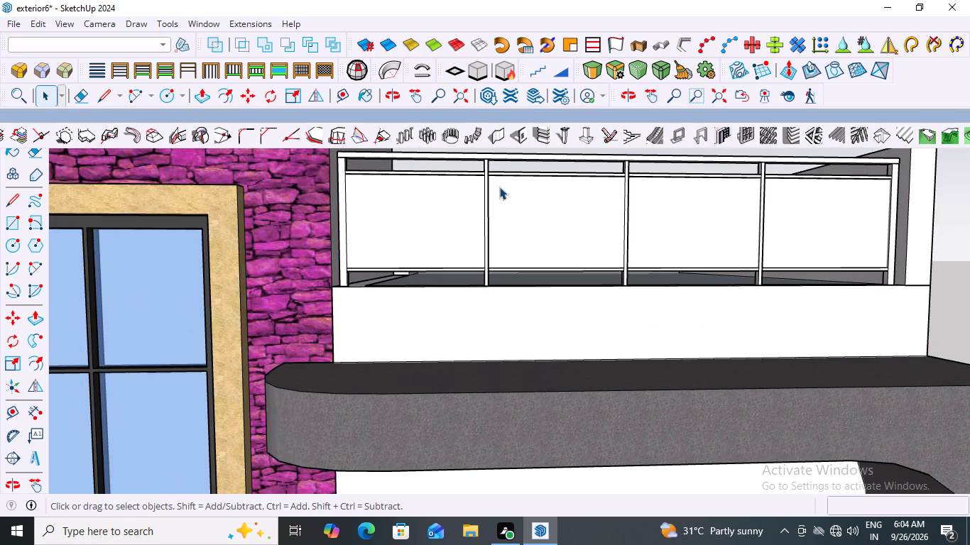
click(485, 199)
double_click(485, 199)
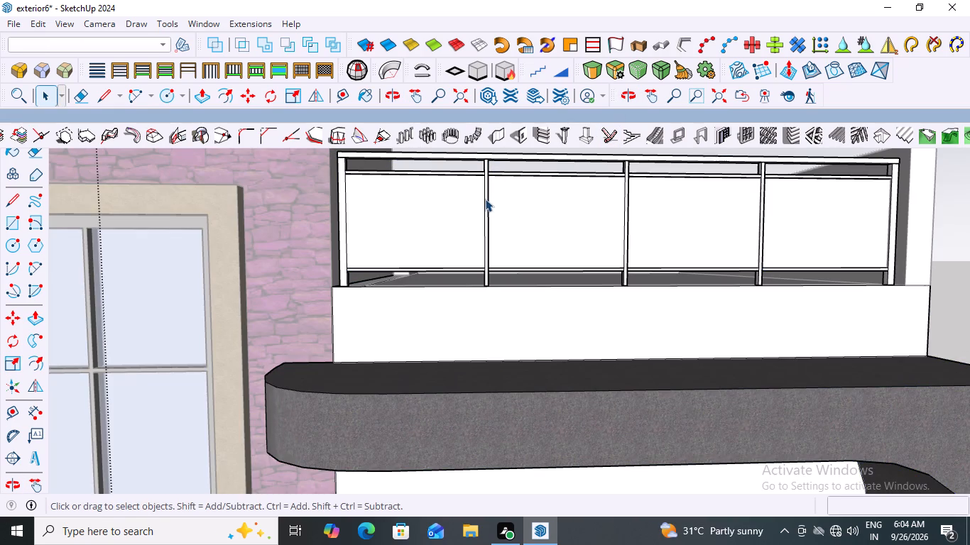
click(485, 199)
key(Delete)
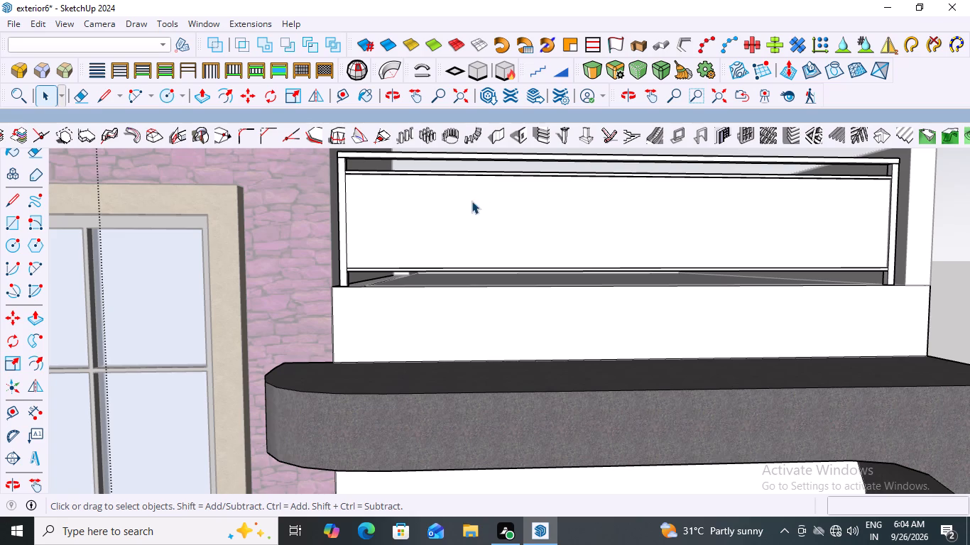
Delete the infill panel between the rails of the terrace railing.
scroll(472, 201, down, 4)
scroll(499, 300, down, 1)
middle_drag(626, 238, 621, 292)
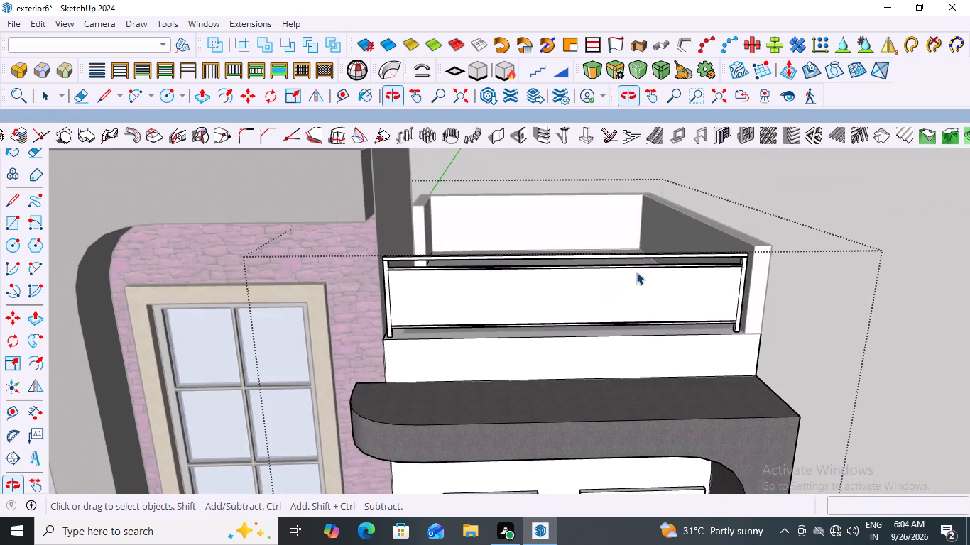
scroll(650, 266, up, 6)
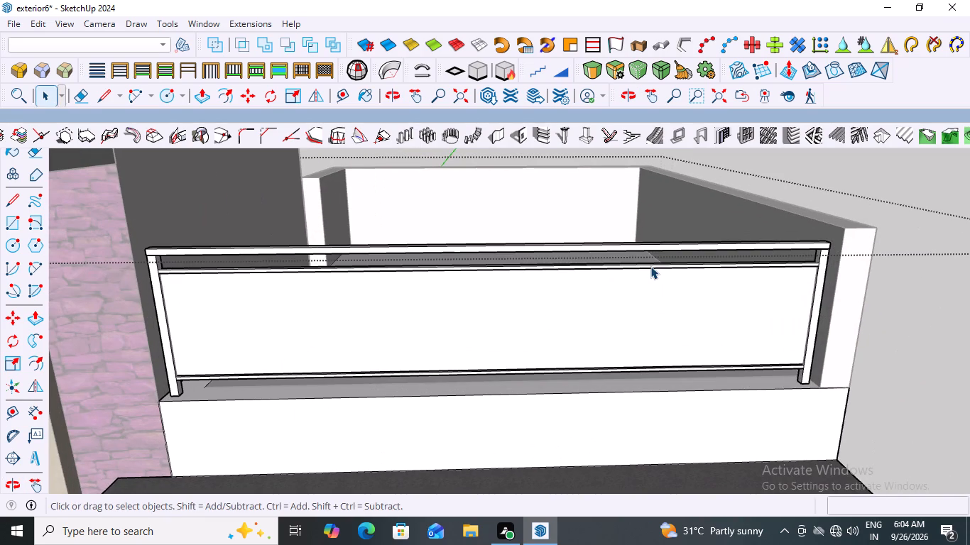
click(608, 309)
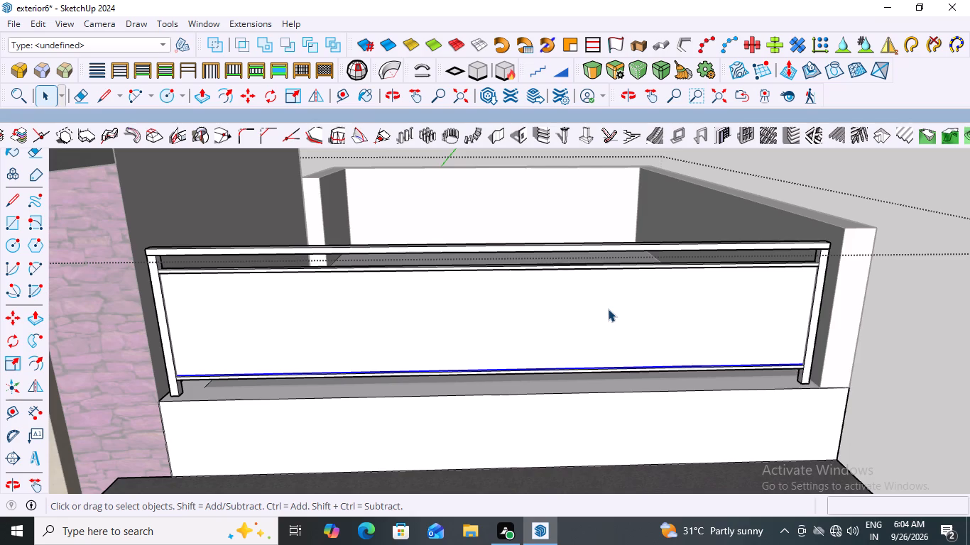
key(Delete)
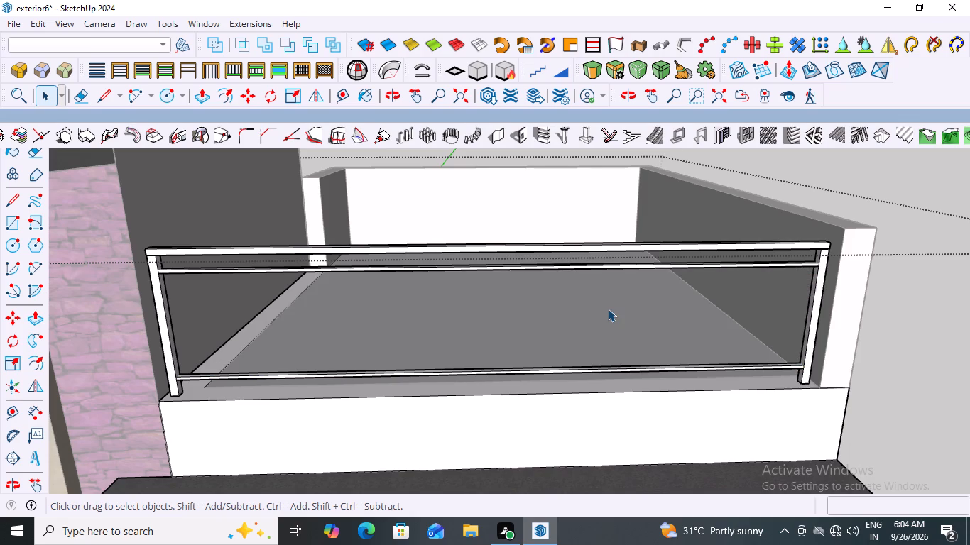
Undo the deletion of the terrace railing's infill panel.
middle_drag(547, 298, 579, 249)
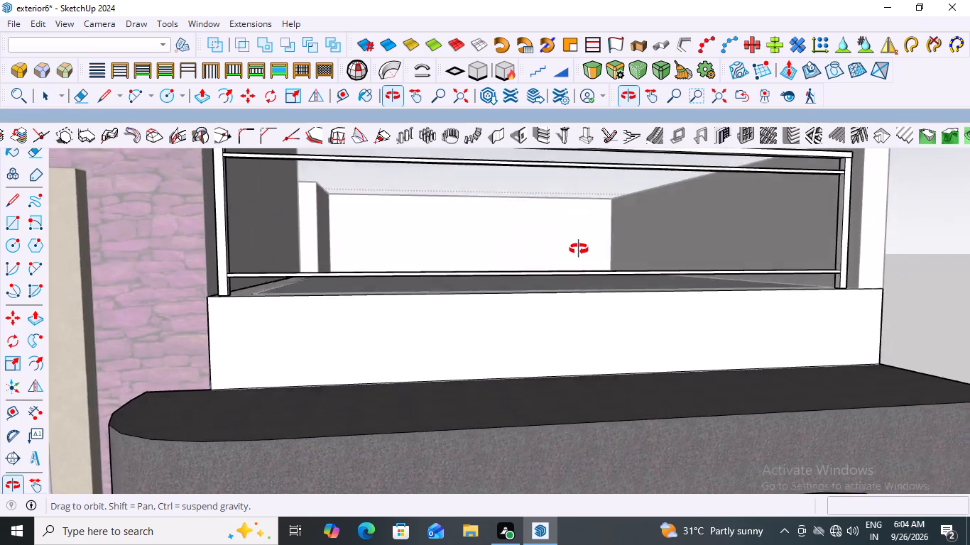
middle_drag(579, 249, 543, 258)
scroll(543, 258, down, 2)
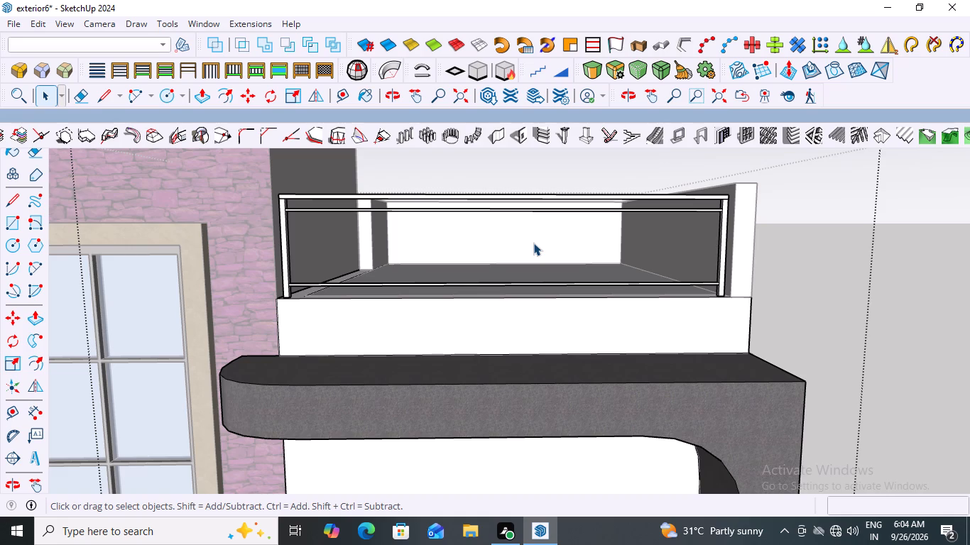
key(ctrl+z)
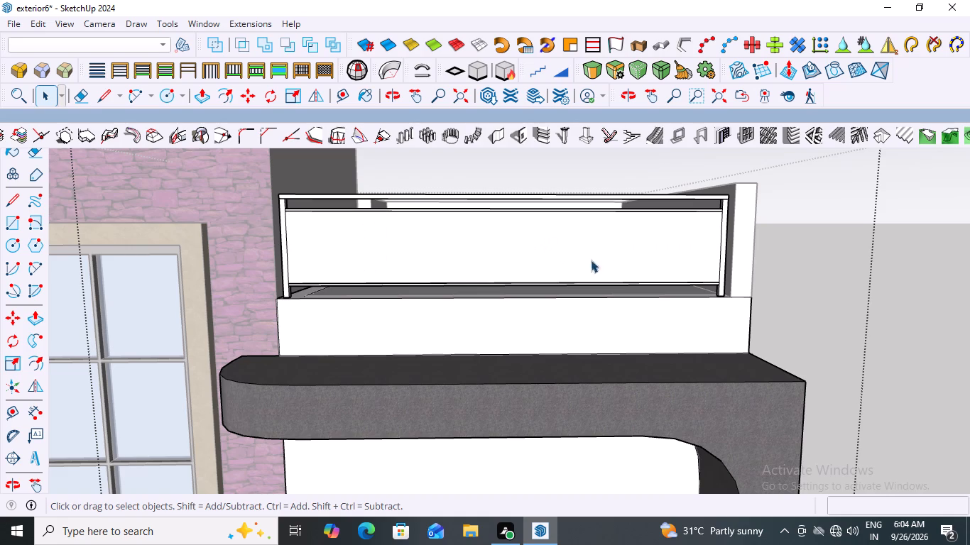
Examine the terrace railing's end post and top rail where they meet the side parapet wall.
scroll(626, 266, down, 3)
middle_drag(554, 294, 529, 294)
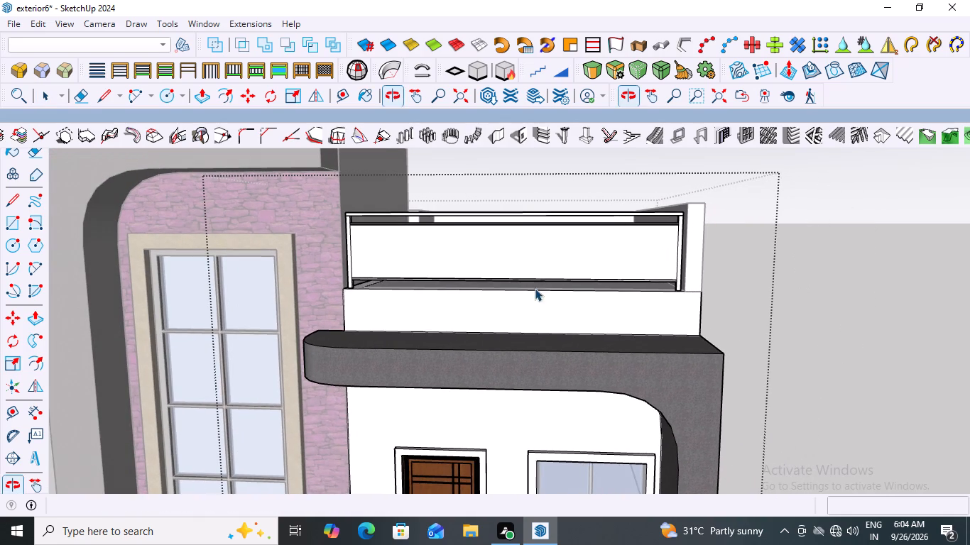
scroll(638, 224, up, 15)
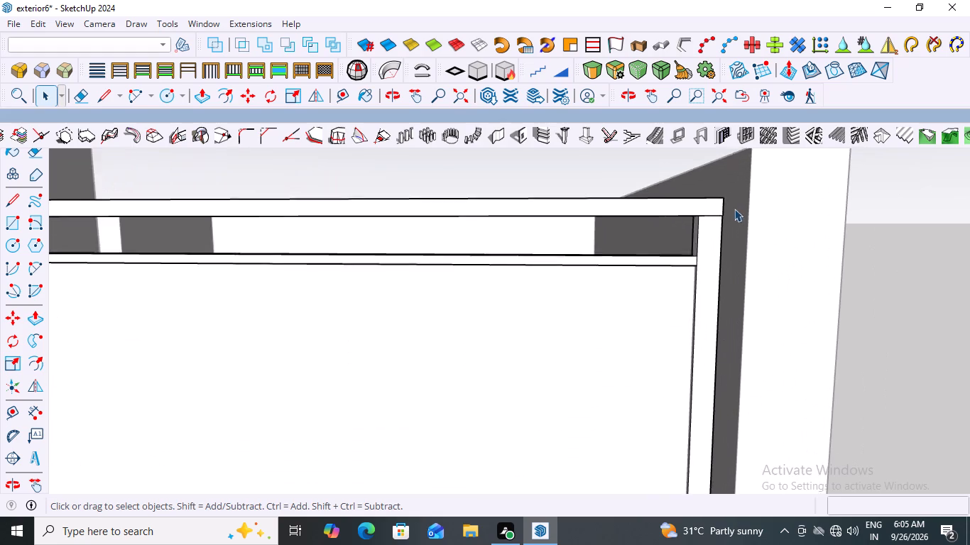
scroll(734, 209, up, 16)
scroll(736, 207, down, 11)
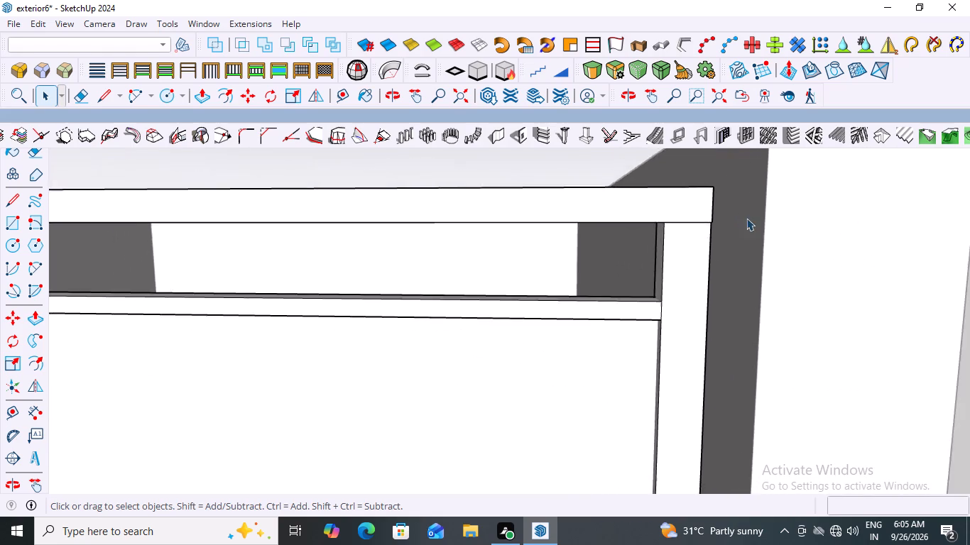
scroll(746, 218, down, 17)
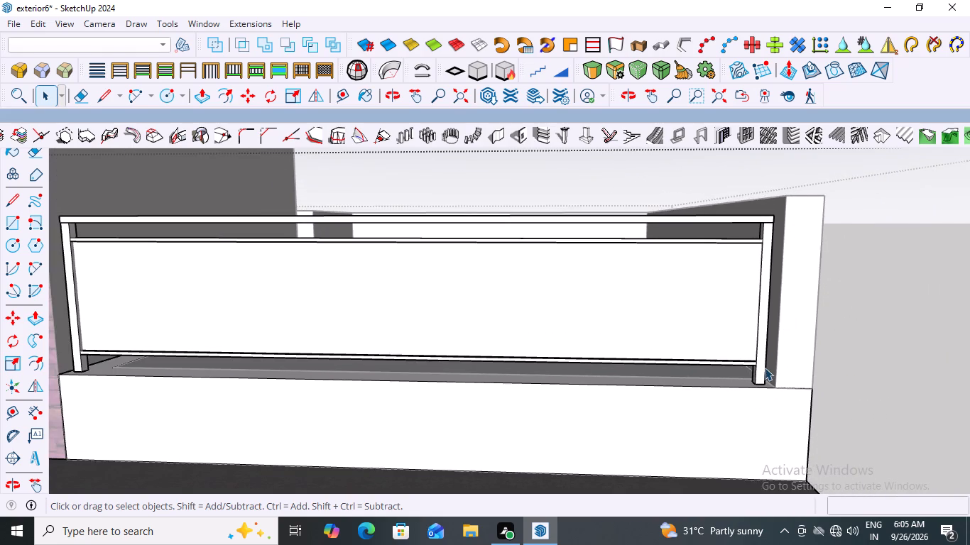
scroll(765, 368, up, 8)
scroll(765, 368, down, 14)
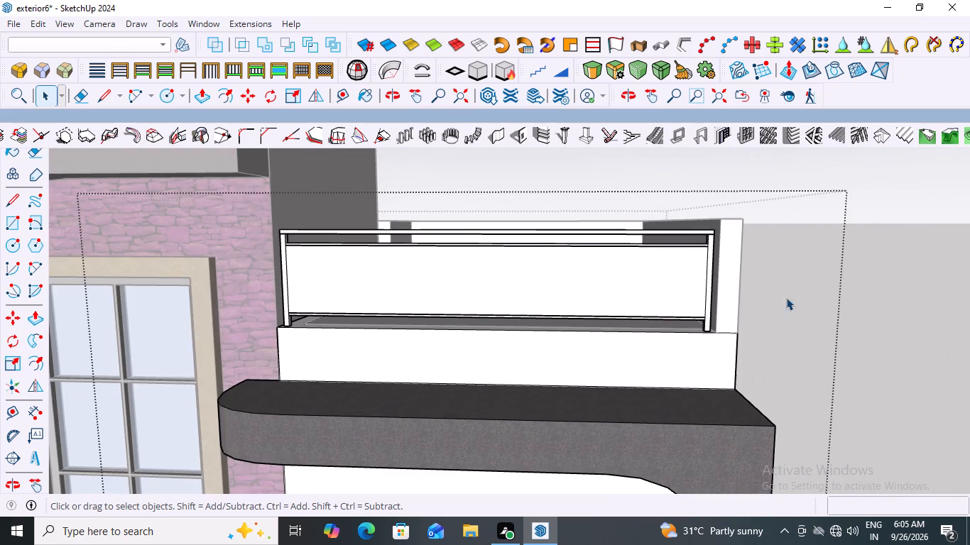
middle_drag(829, 290, 792, 307)
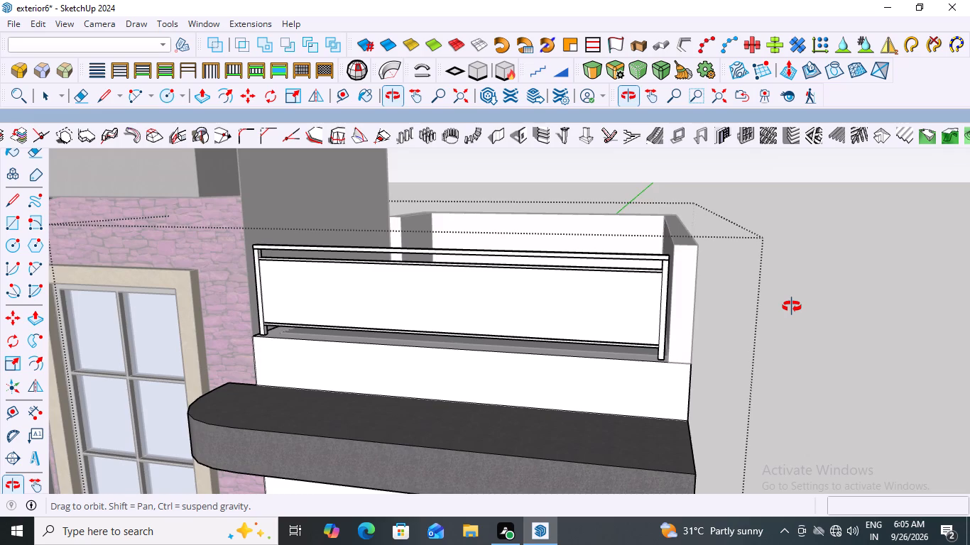
Scale the terrace railing's end post beside the side parapet wall along the red axis so it widens to meet the wall.
middle_drag(792, 307, 780, 307)
scroll(650, 338, up, 6)
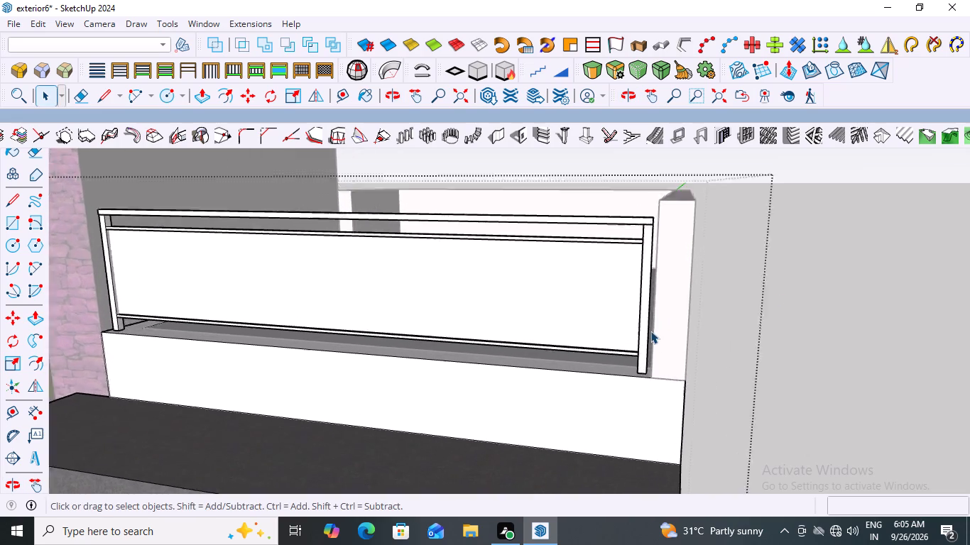
scroll(650, 331, up, 5)
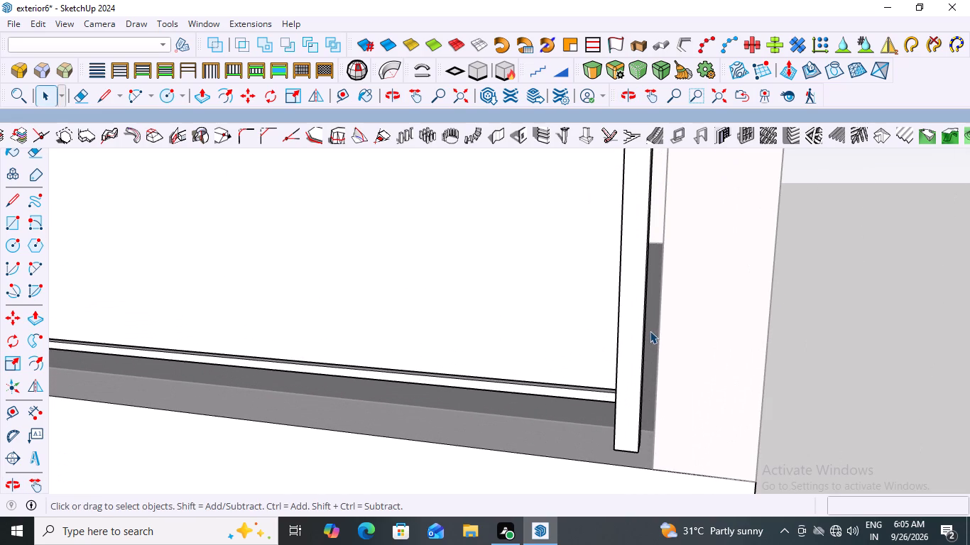
click(621, 308)
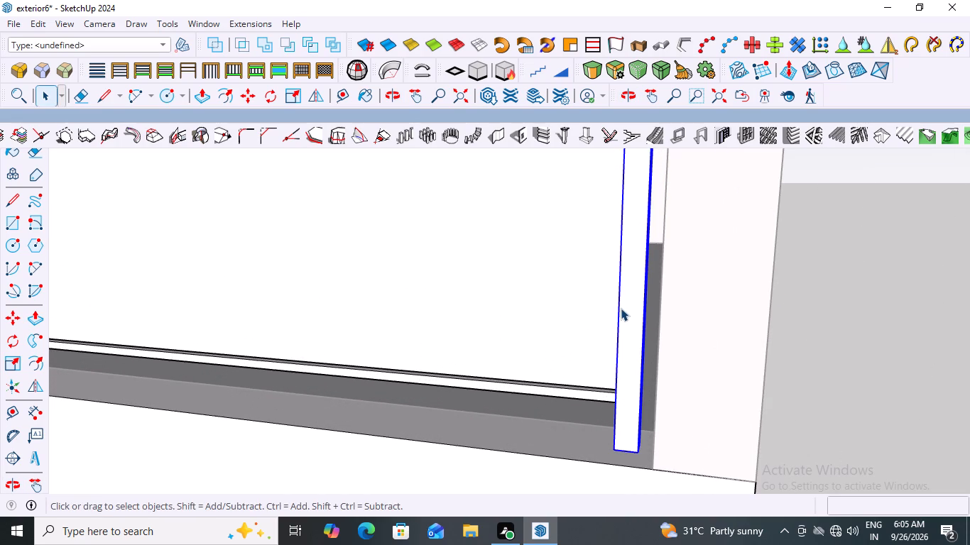
key(s)
scroll(666, 248, up, 7)
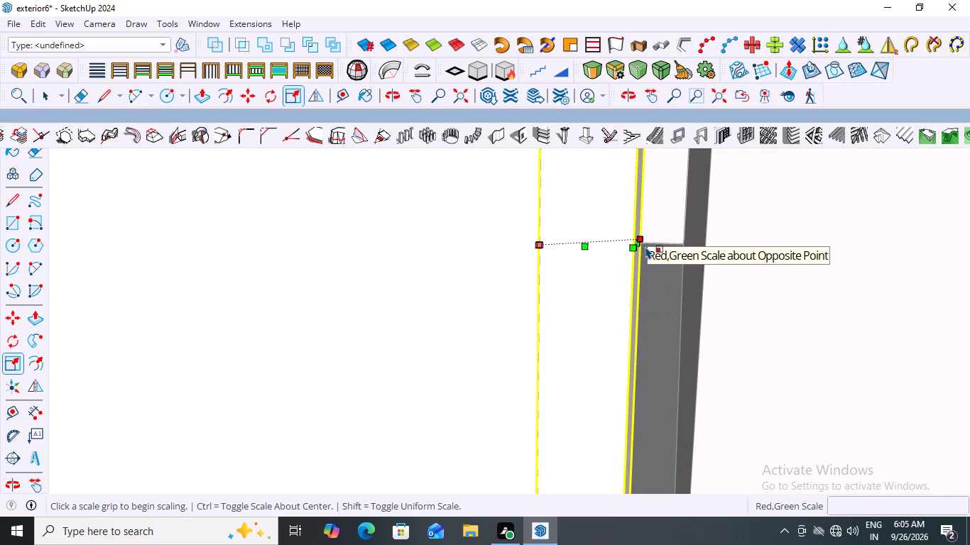
scroll(644, 246, up, 7)
scroll(644, 246, down, 13)
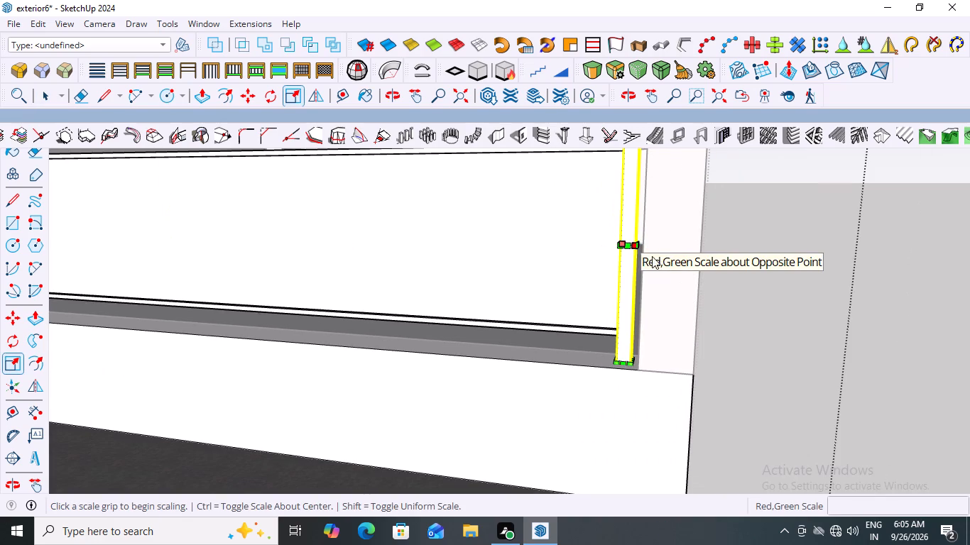
scroll(646, 246, up, 12)
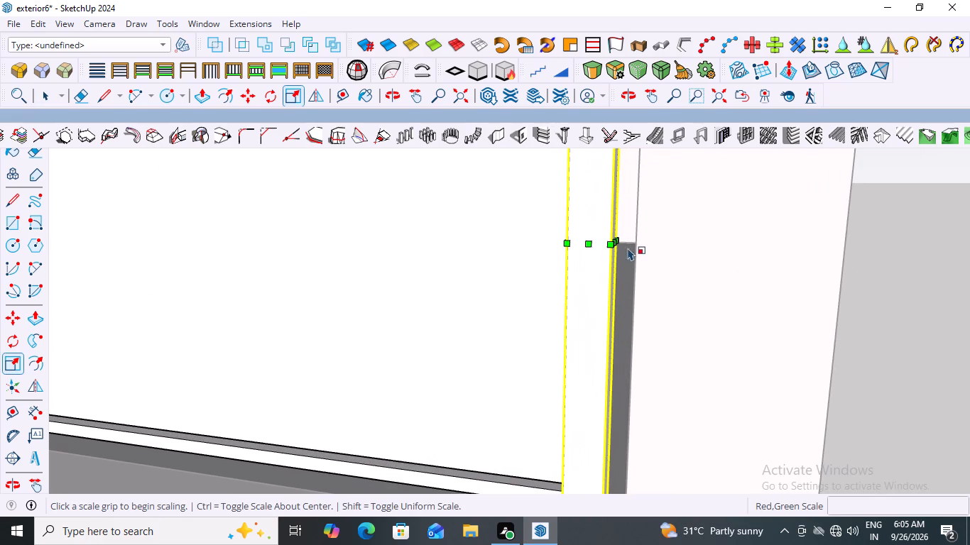
drag(622, 243, 630, 243)
double_click(636, 243)
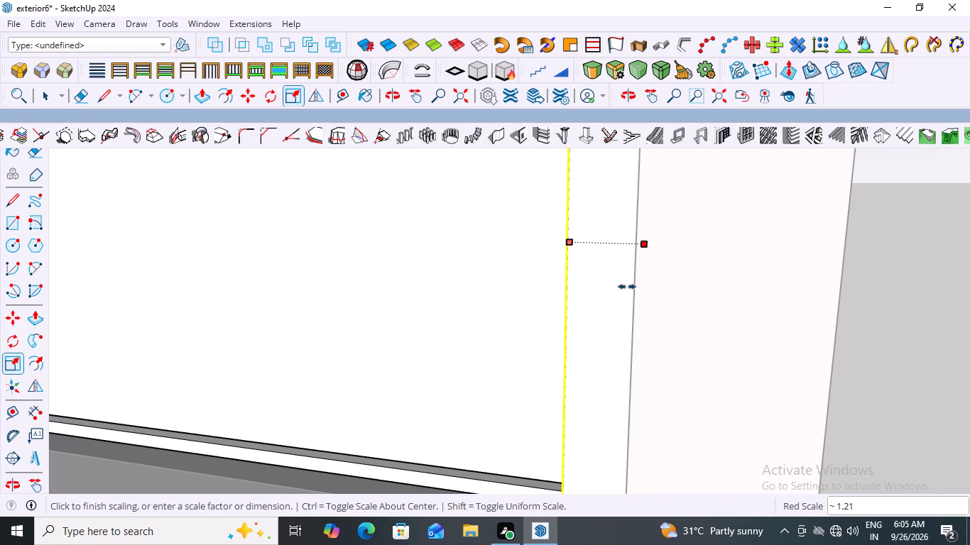
click(633, 247)
key(Escape)
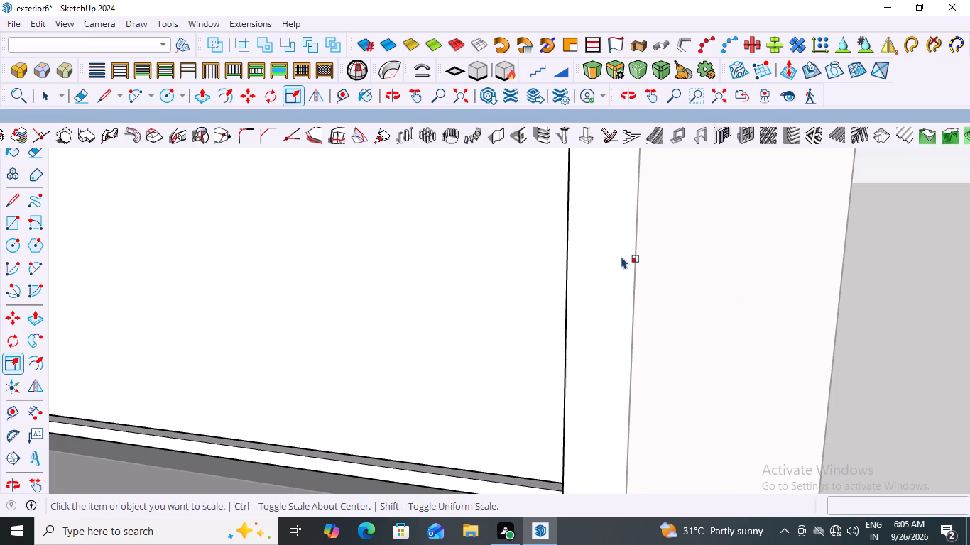
scroll(585, 270, down, 20)
key(space)
click(727, 287)
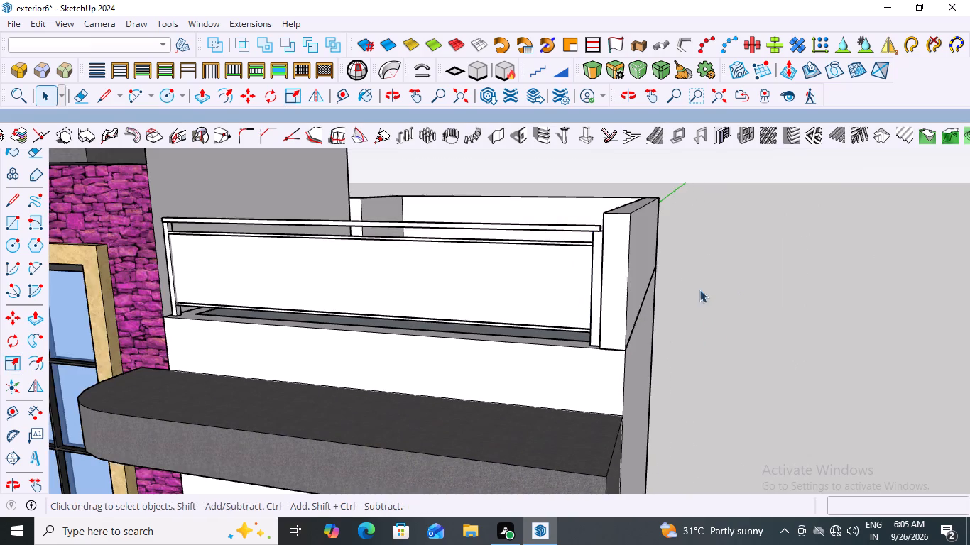
Scale the railing's end post beside the stone-clad tower by about 1.77 along the red axis so it meets the tower wall.
middle_drag(628, 300, 698, 299)
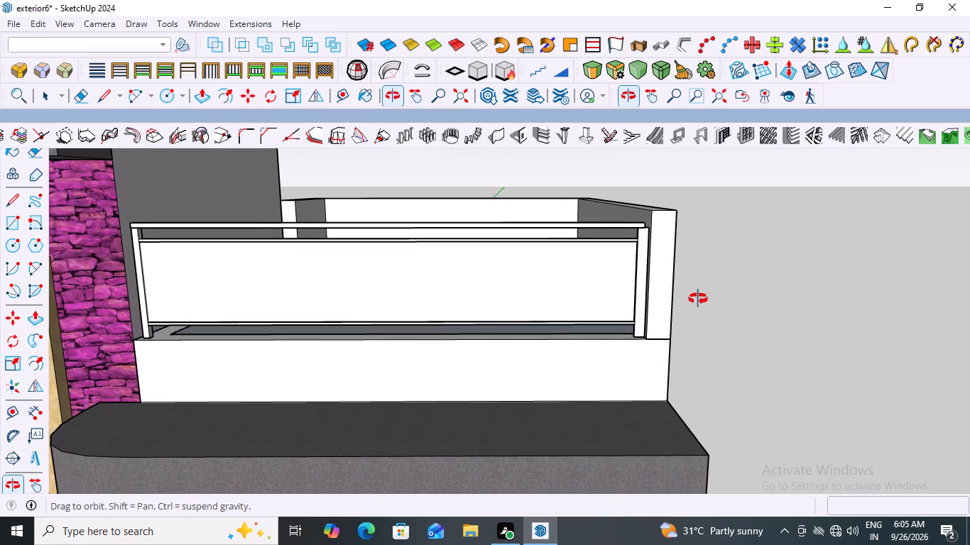
middle_drag(698, 299, 723, 294)
middle_drag(200, 298, 288, 296)
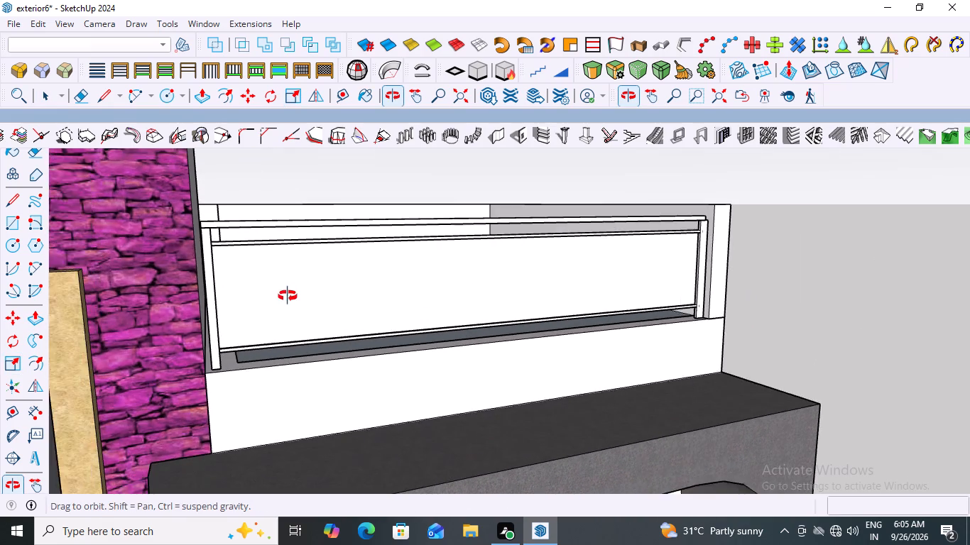
middle_drag(288, 296, 276, 296)
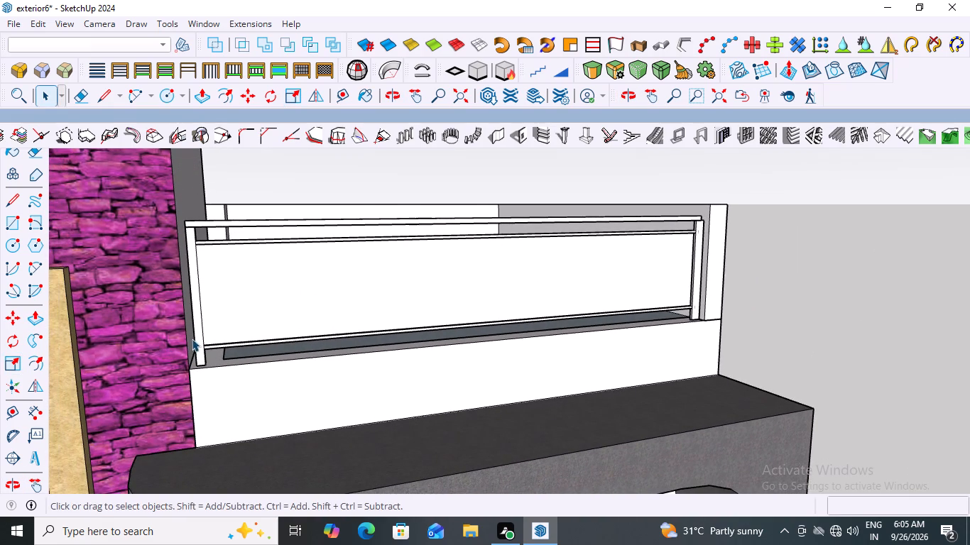
scroll(200, 334, up, 11)
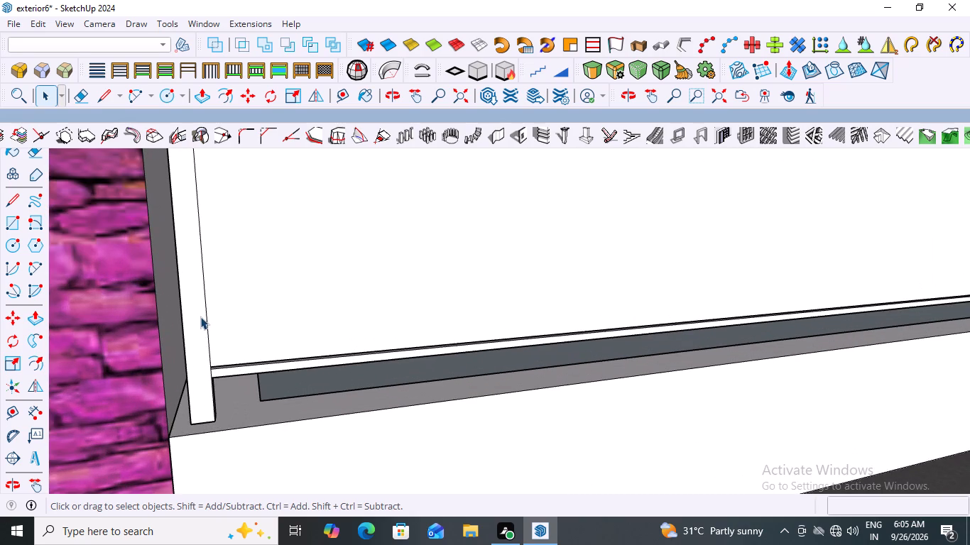
click(200, 316)
double_click(197, 314)
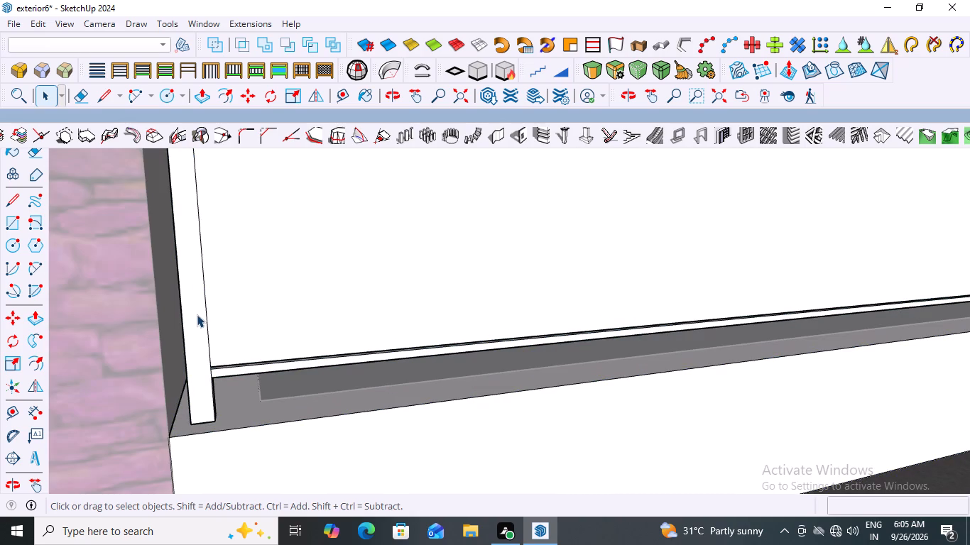
click(197, 314)
key(s)
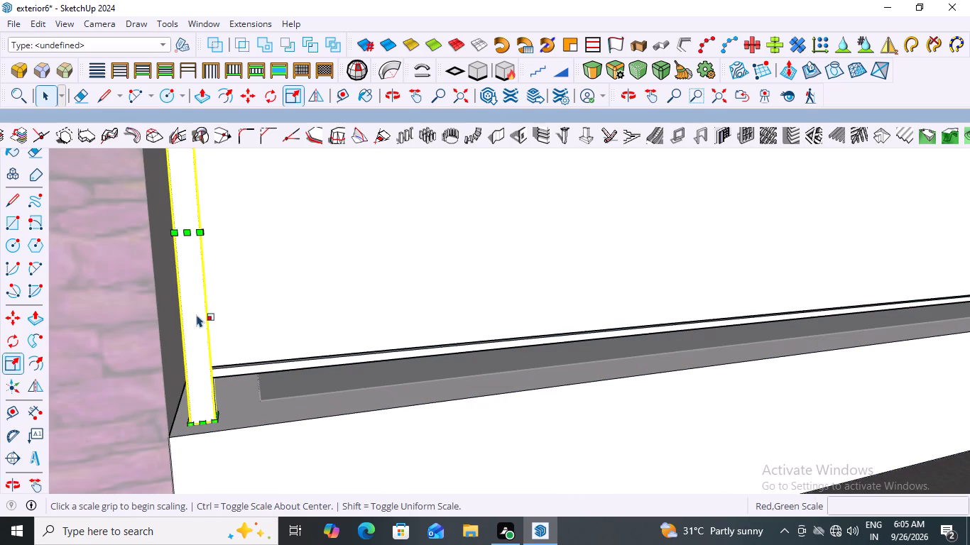
middle_drag(188, 290, 222, 301)
scroll(137, 230, up, 4)
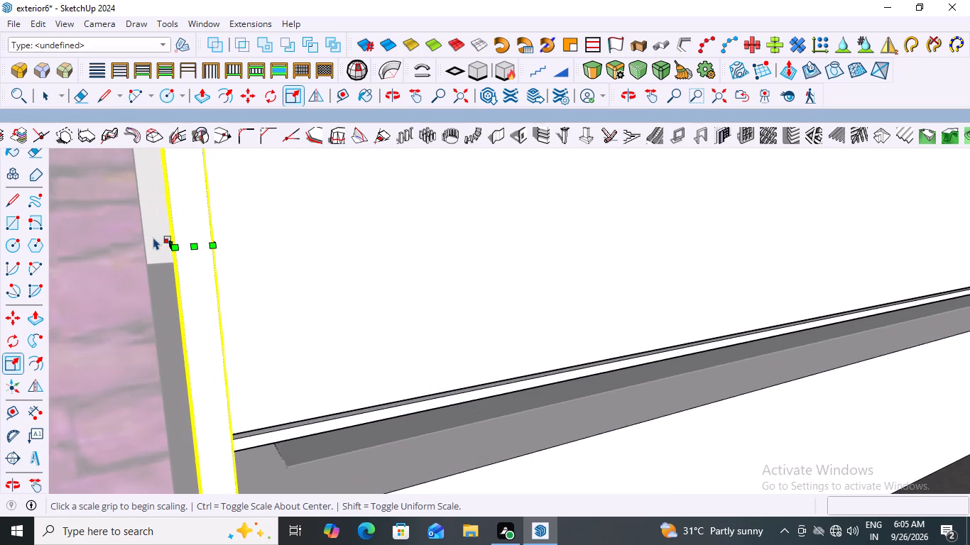
scroll(163, 243, up, 3)
scroll(186, 248, down, 2)
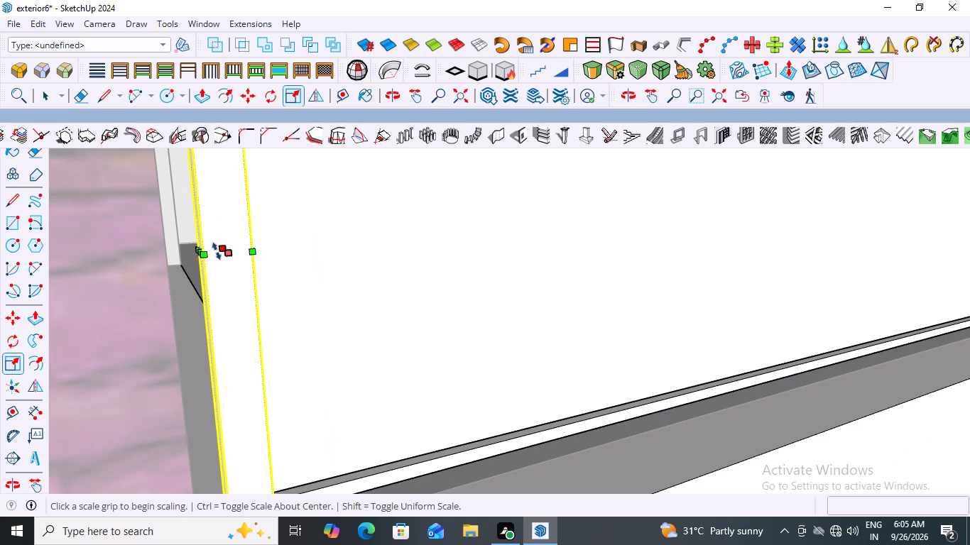
scroll(193, 252, up, 3)
scroll(209, 266, down, 2)
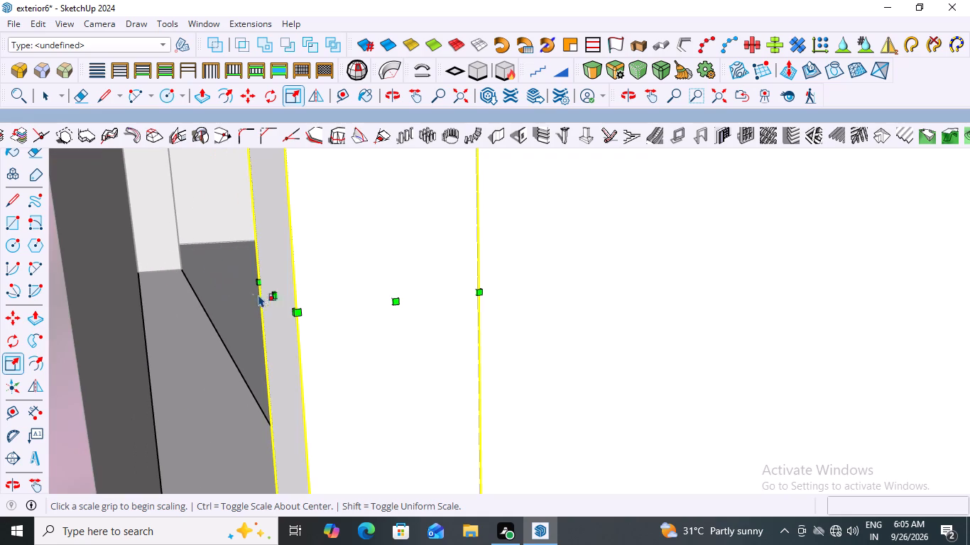
click(278, 298)
drag(276, 298, 133, 312)
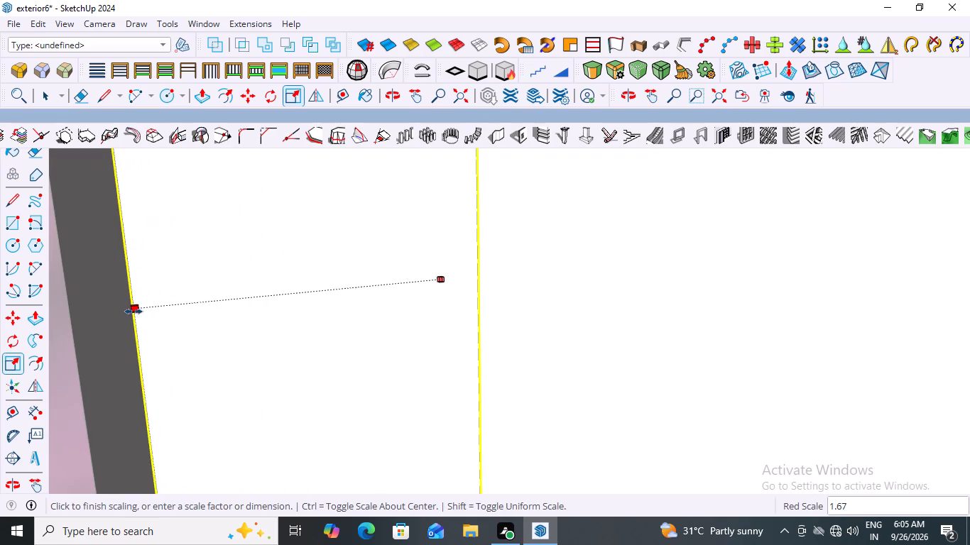
drag(133, 312, 68, 329)
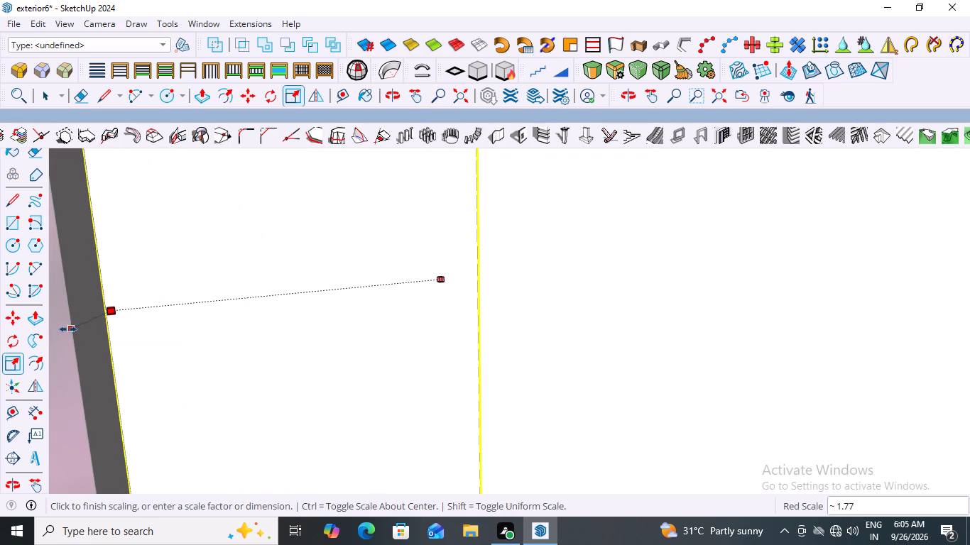
drag(68, 329, 82, 298)
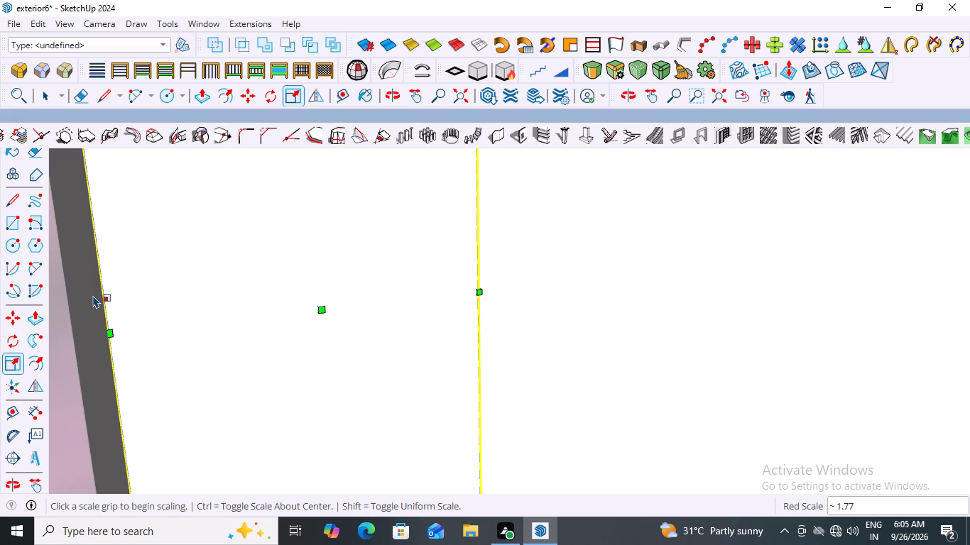
scroll(185, 301, down, 20)
scroll(185, 301, down, 3)
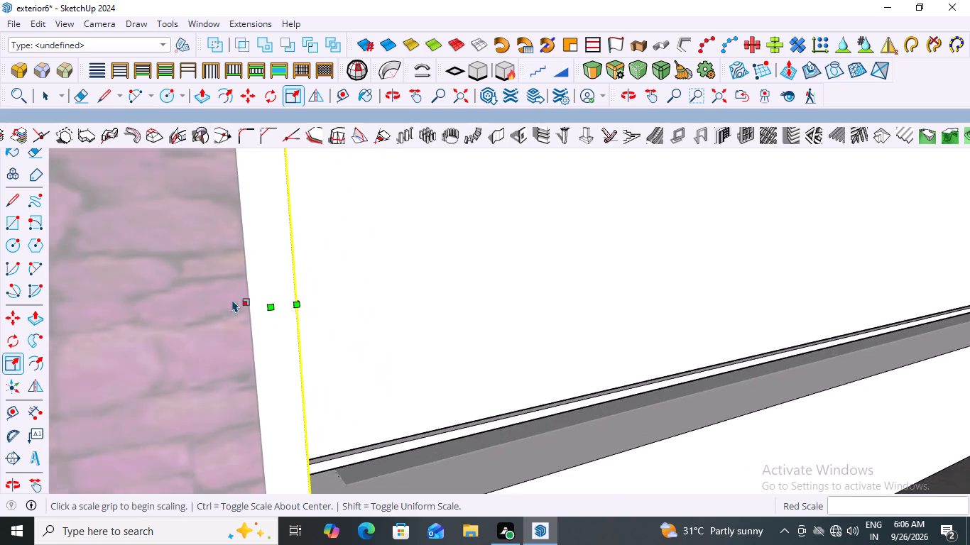
scroll(232, 299, down, 6)
scroll(329, 382, down, 8)
key(space)
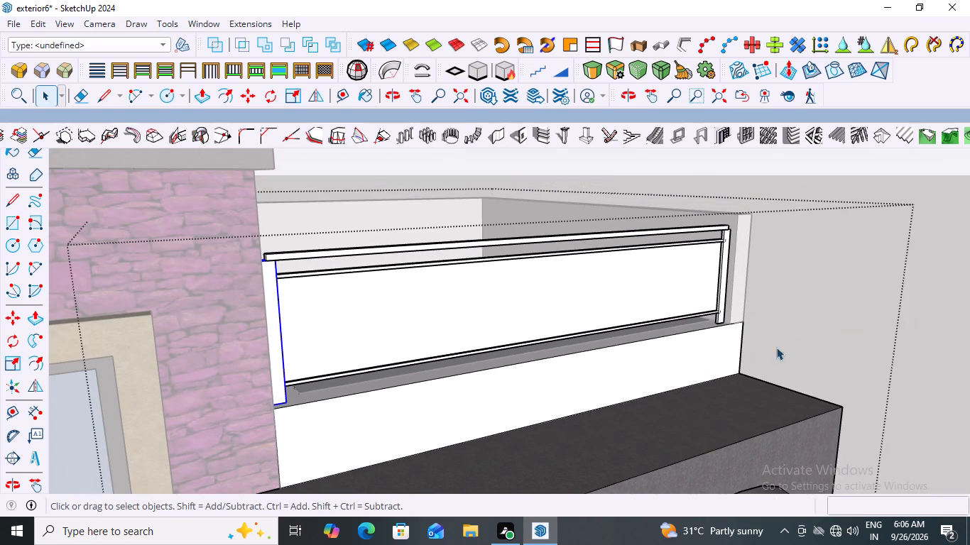
scroll(453, 382, down, 8)
click(759, 299)
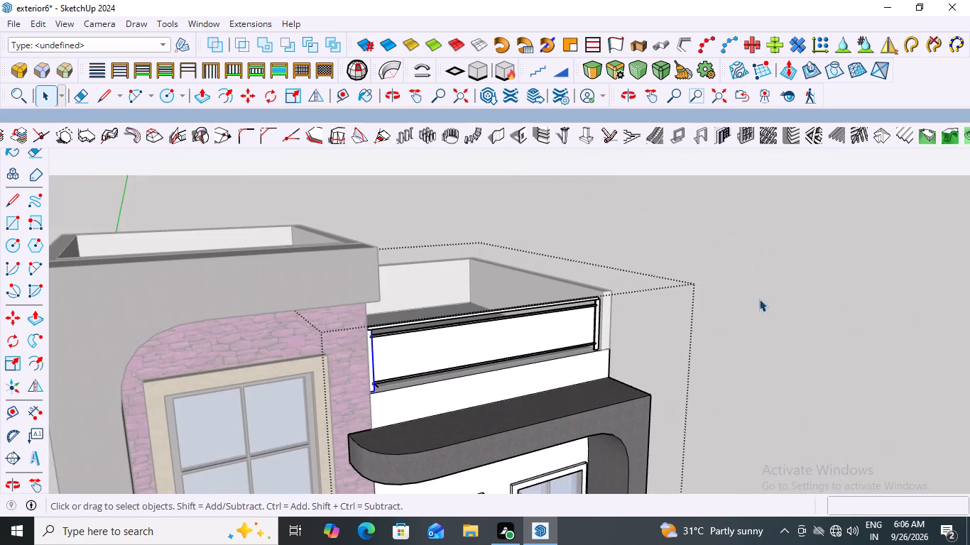
Examine the terrace railing's widened end posts and its top rail against the tower and parapet walls, and within the whole facade.
middle_drag(623, 330, 503, 313)
scroll(317, 311, up, 10)
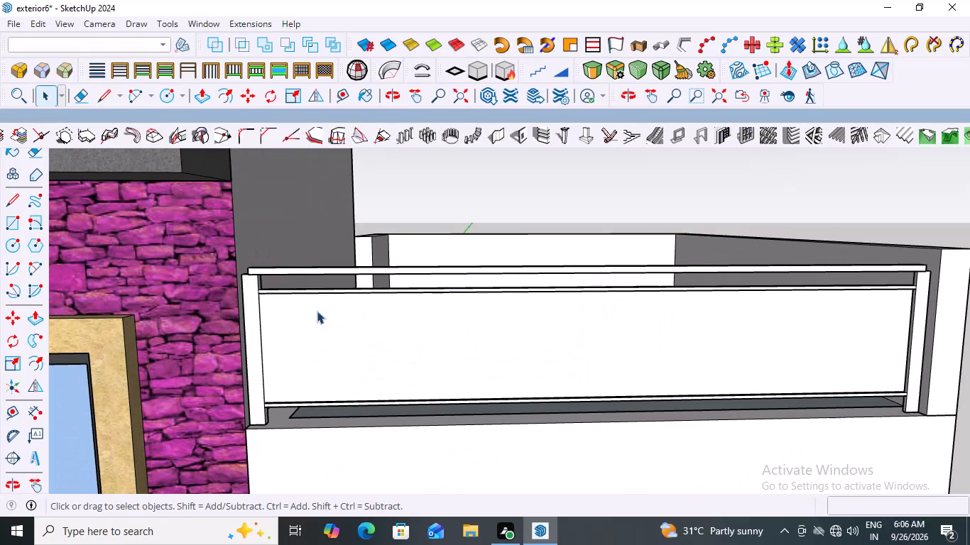
middle_drag(322, 297, 335, 326)
scroll(262, 311, up, 3)
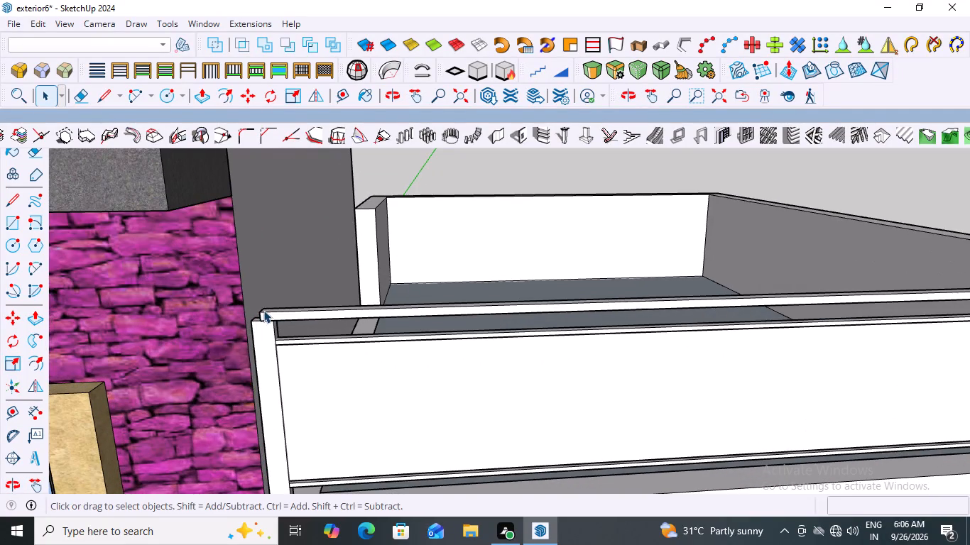
scroll(405, 307, down, 8)
middle_drag(470, 331, 470, 324)
middle_drag(489, 348, 471, 320)
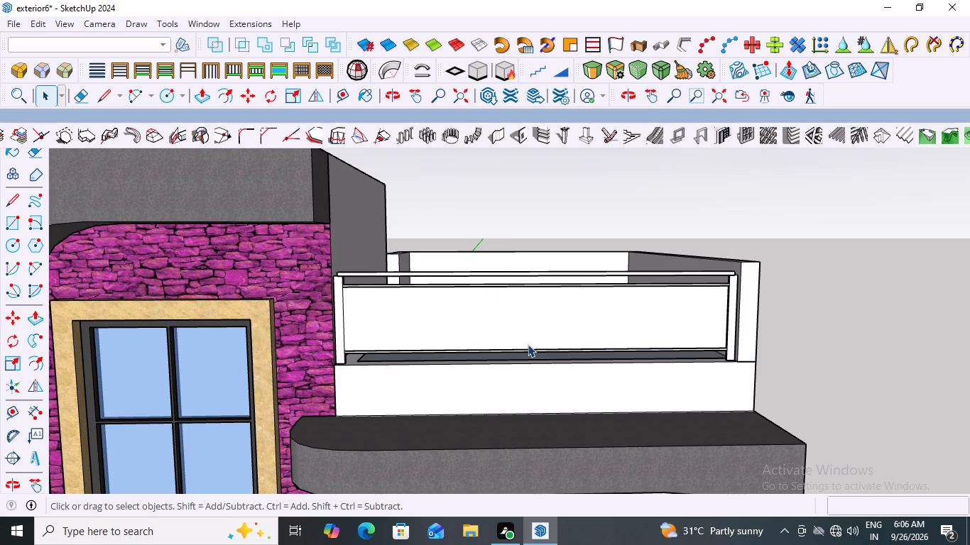
scroll(525, 343, down, 13)
scroll(626, 355, down, 2)
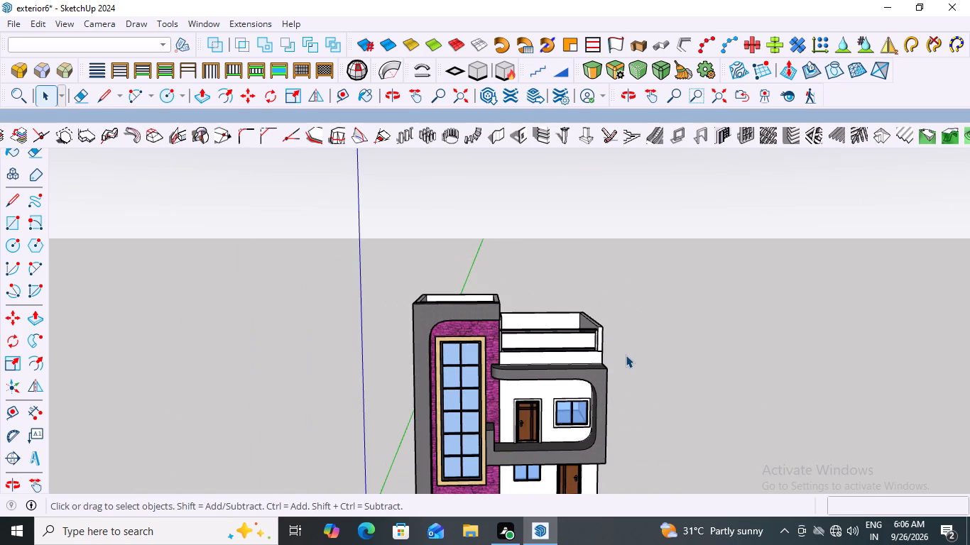
middle_drag(577, 331, 513, 340)
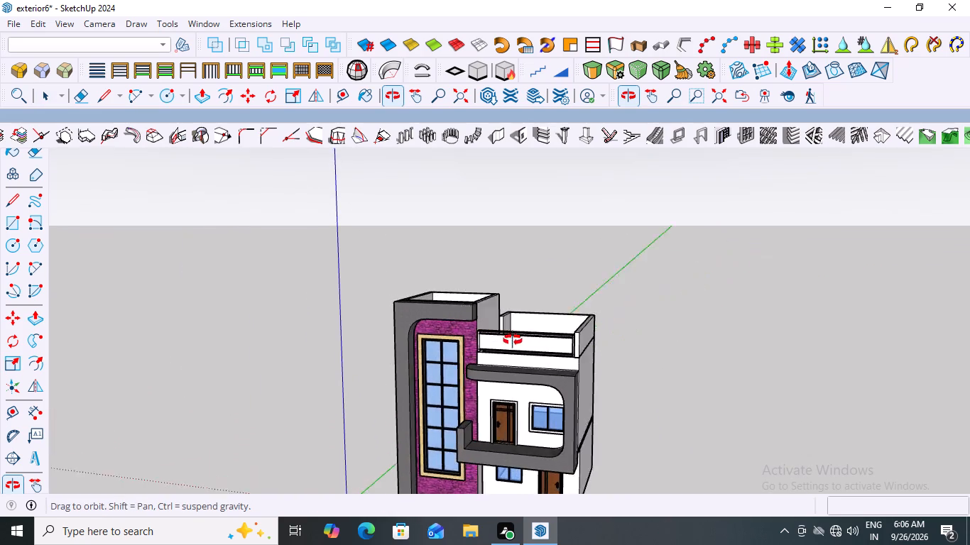
middle_drag(513, 340, 538, 352)
scroll(499, 344, up, 13)
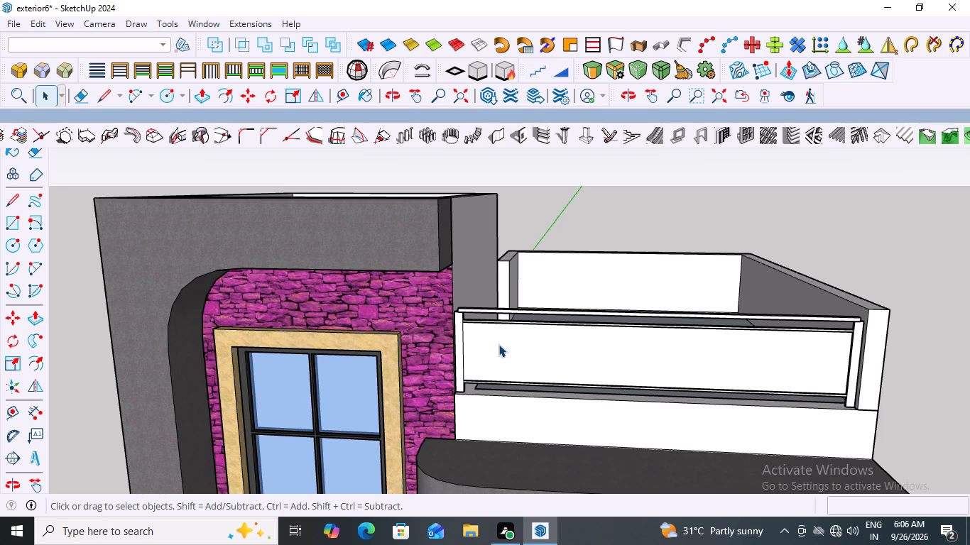
scroll(886, 366, up, 3)
scroll(895, 355, down, 4)
middle_drag(894, 353, 775, 346)
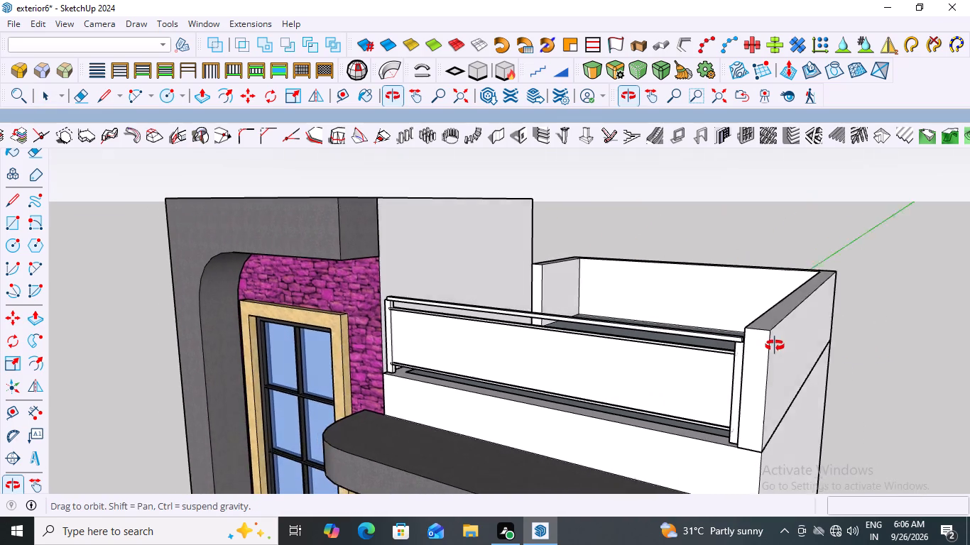
middle_drag(775, 346, 773, 345)
middle_click(773, 345)
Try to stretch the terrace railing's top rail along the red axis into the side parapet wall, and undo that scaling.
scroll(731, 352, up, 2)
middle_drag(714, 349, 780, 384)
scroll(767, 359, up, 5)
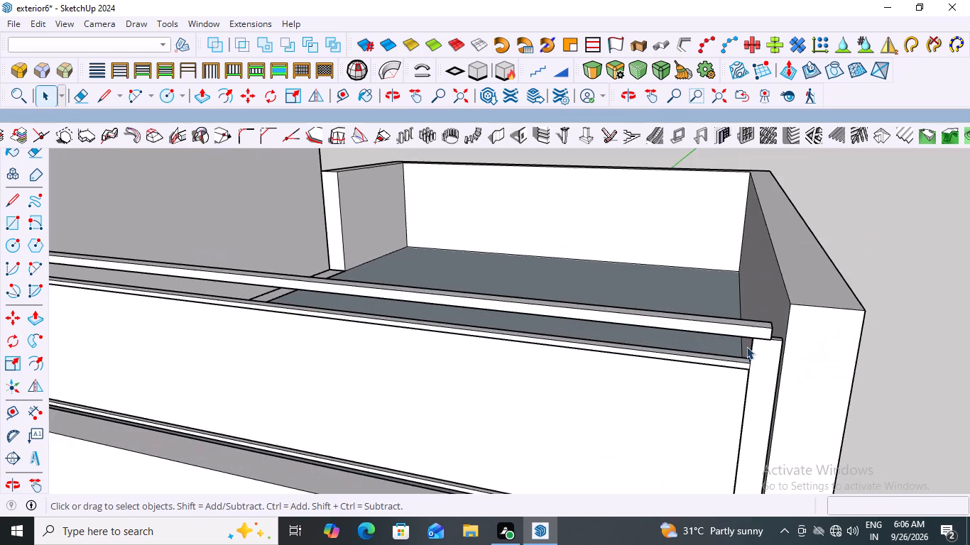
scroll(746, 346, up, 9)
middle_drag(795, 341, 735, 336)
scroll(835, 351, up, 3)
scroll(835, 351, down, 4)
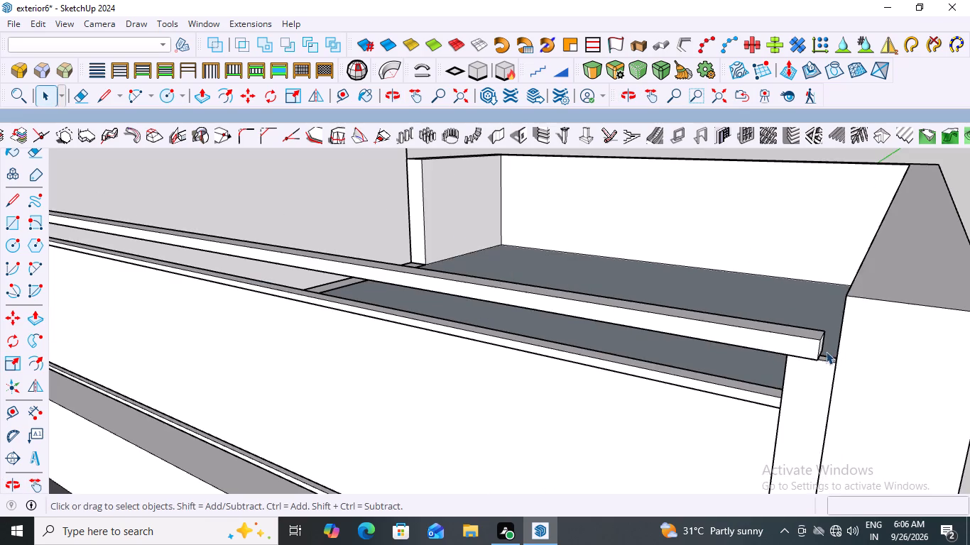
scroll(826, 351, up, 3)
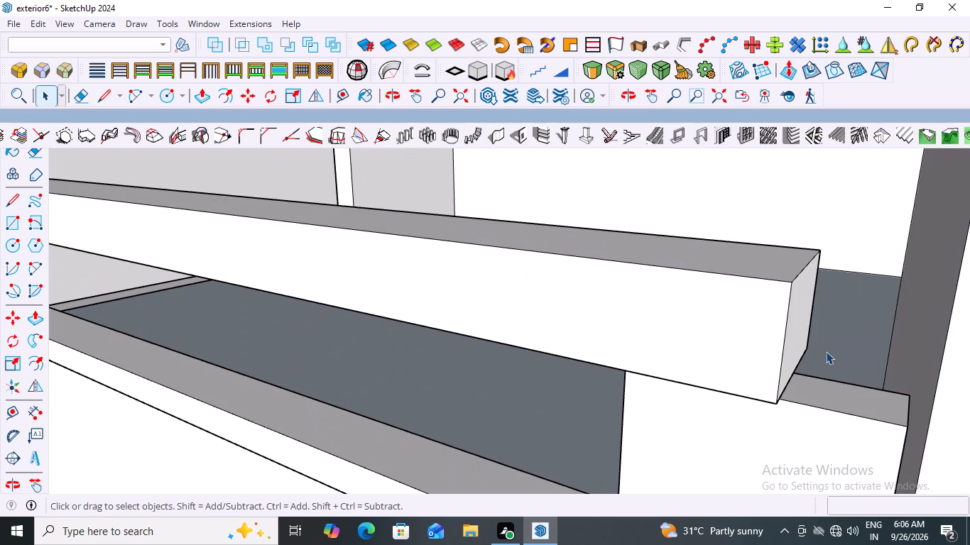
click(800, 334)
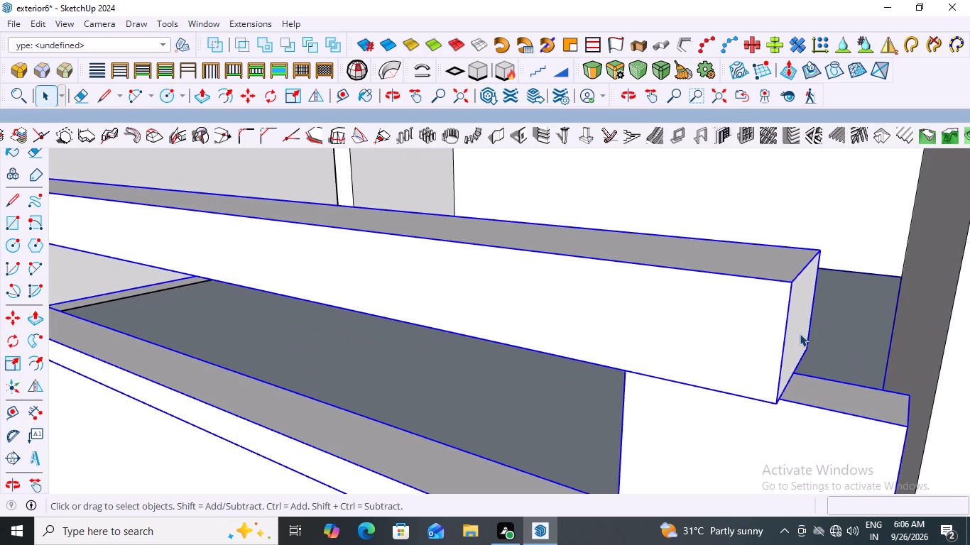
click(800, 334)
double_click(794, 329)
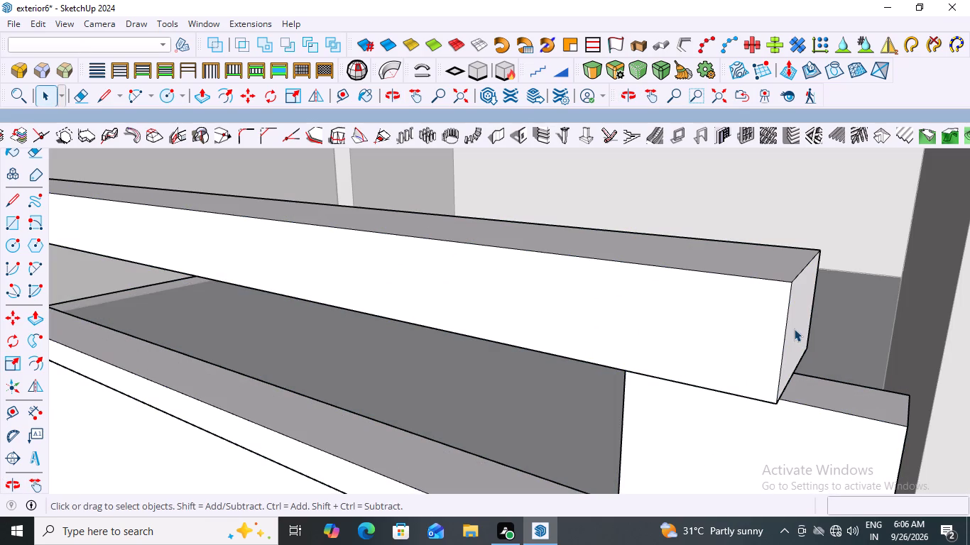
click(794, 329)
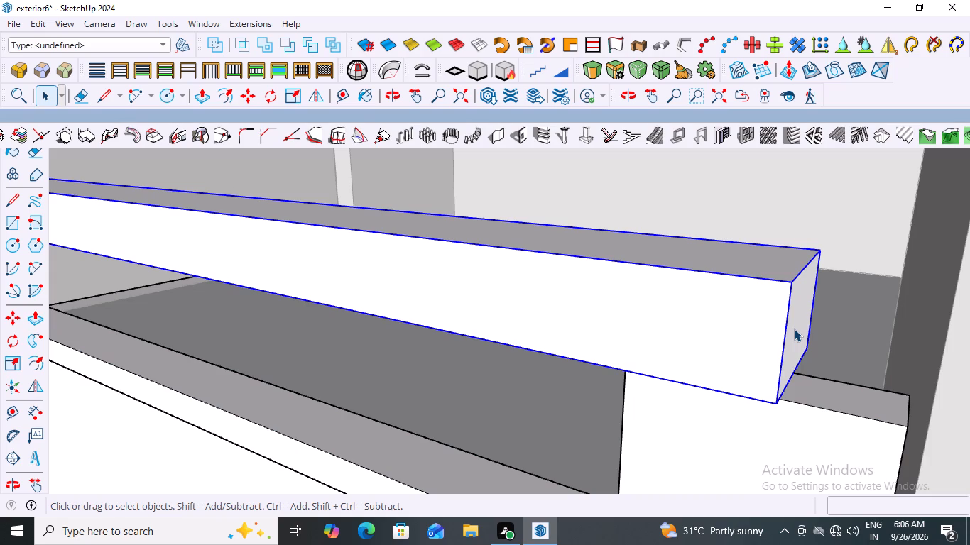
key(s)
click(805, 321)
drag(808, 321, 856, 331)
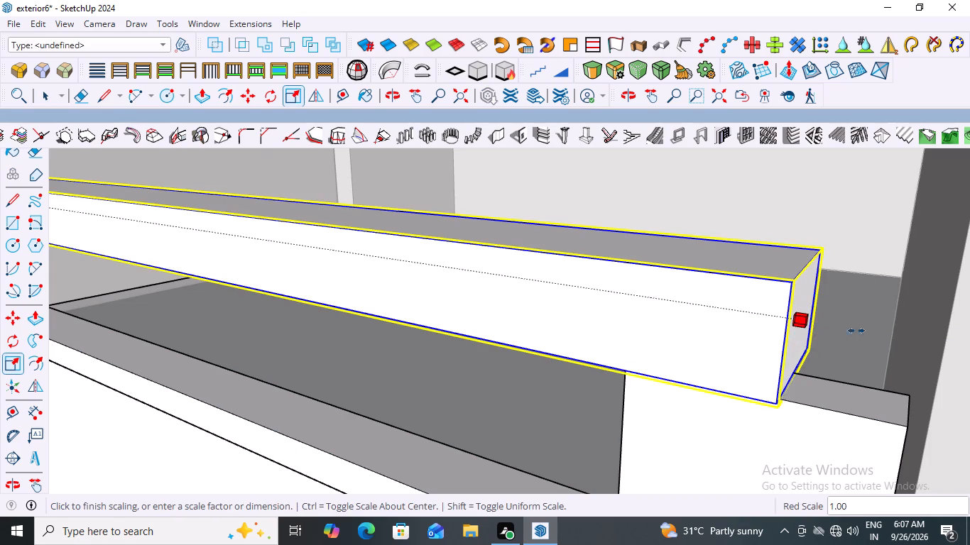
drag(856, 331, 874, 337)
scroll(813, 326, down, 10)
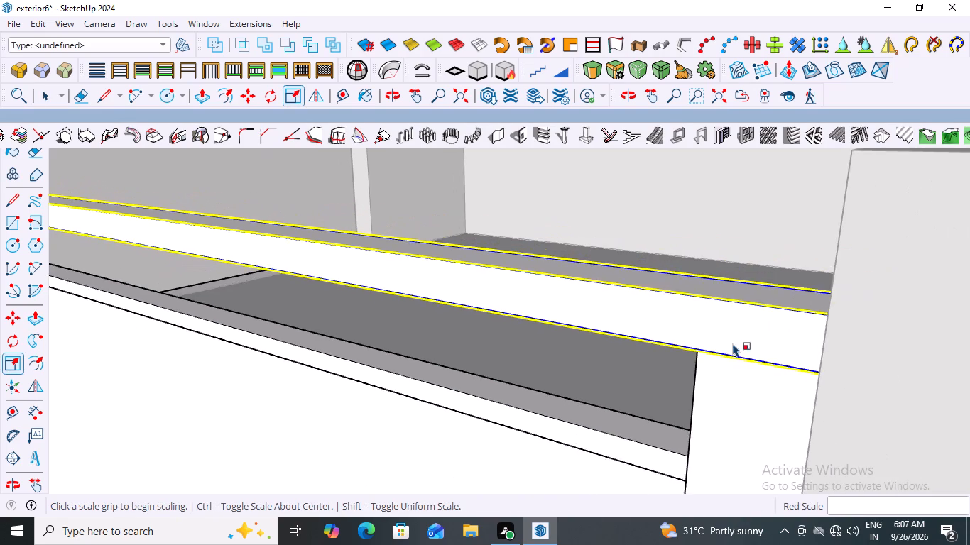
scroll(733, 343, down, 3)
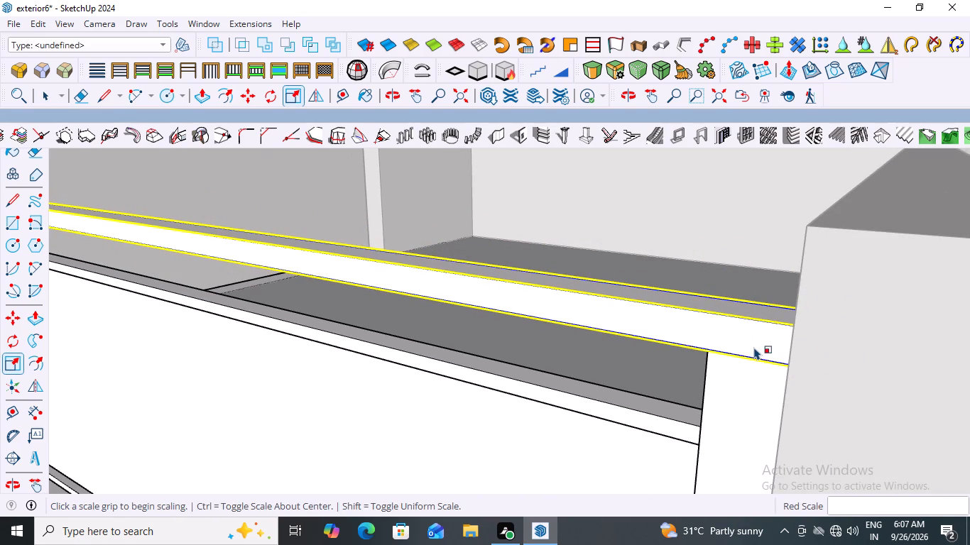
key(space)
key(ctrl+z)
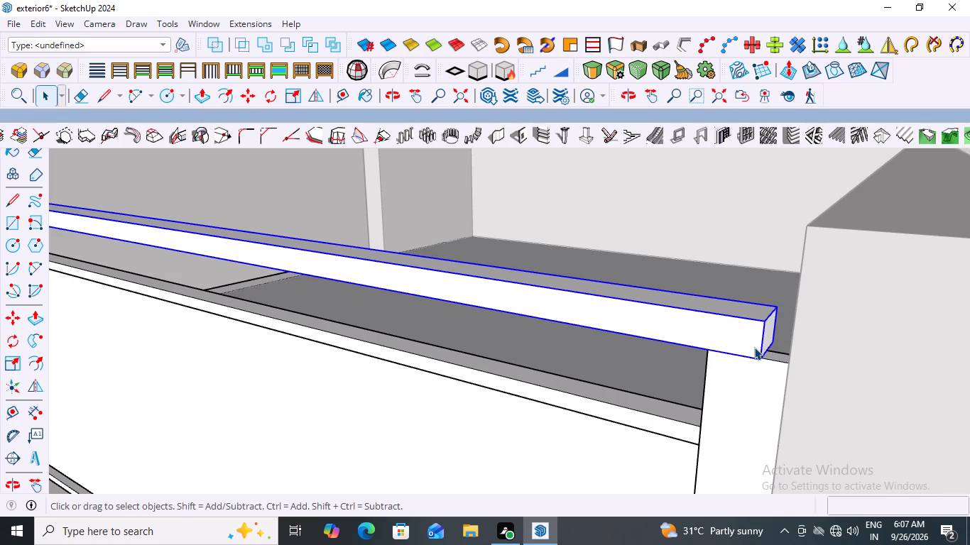
Scale the terrace railing's top rail by about 1.01 along the red axis so its end meets the side parapet wall.
scroll(788, 336, up, 3)
scroll(743, 331, down, 3)
scroll(646, 362, up, 1)
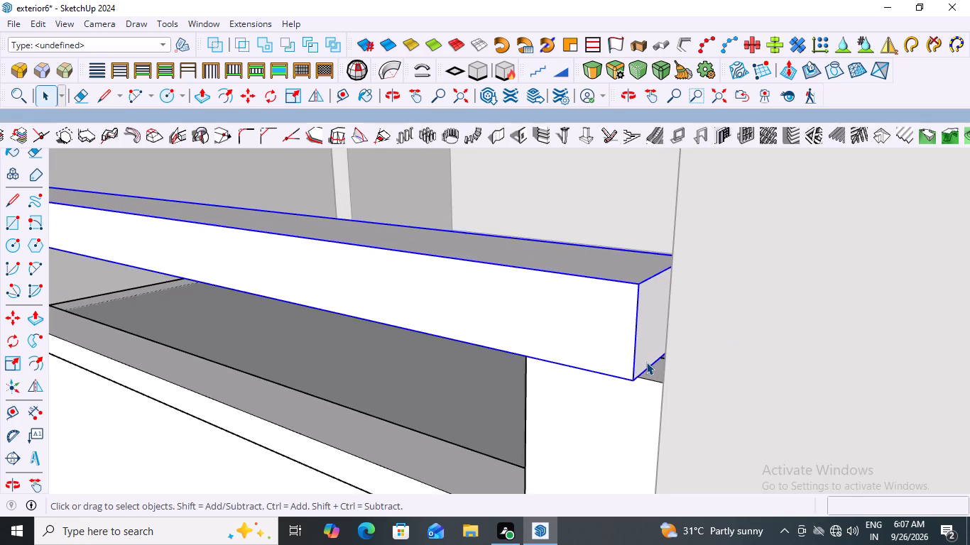
scroll(686, 351, down, 5)
middle_drag(643, 375, 660, 371)
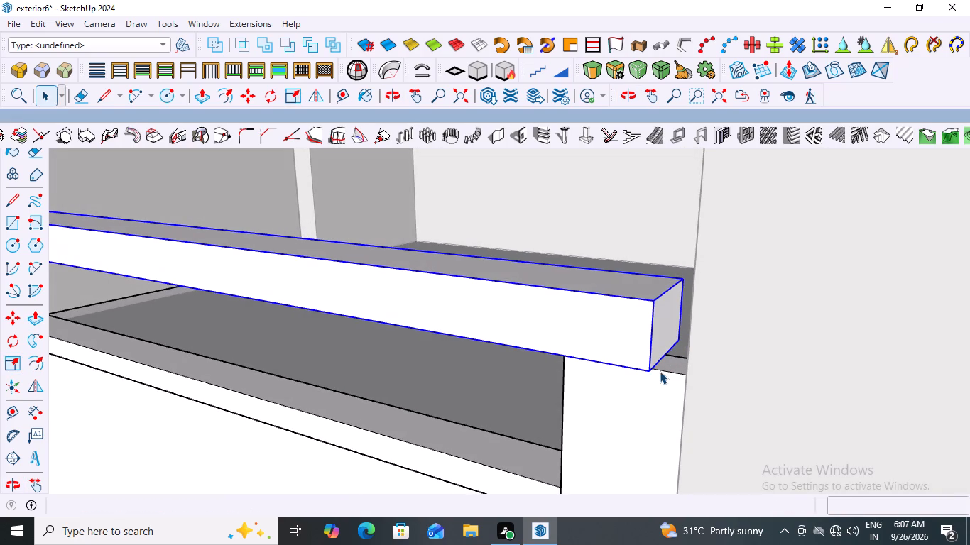
key(s)
drag(675, 325, 682, 329)
drag(672, 322, 680, 322)
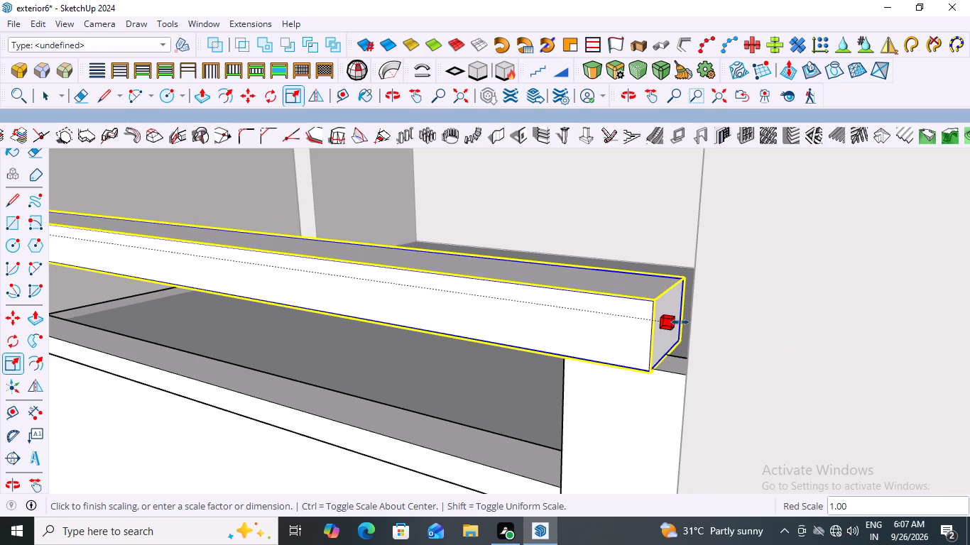
drag(680, 322, 685, 322)
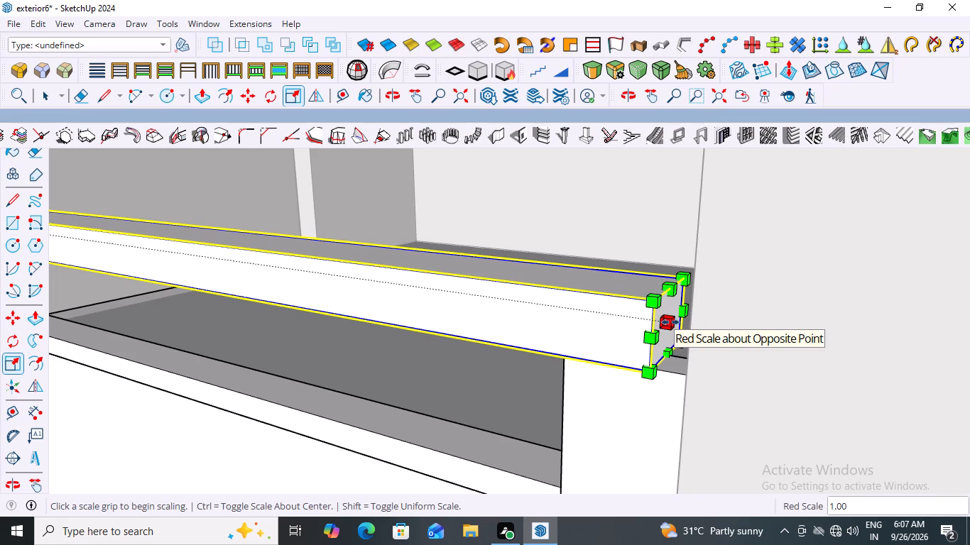
drag(670, 320, 686, 323)
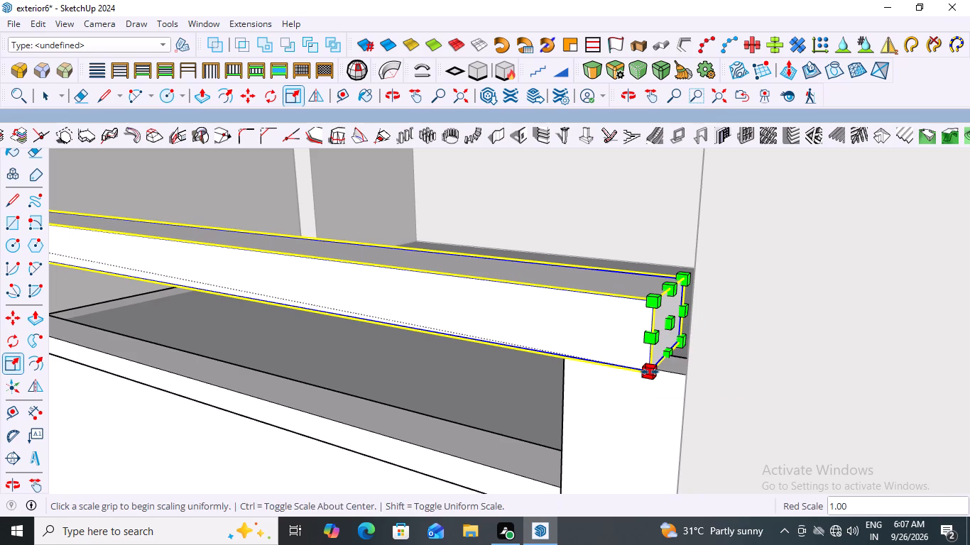
click(671, 322)
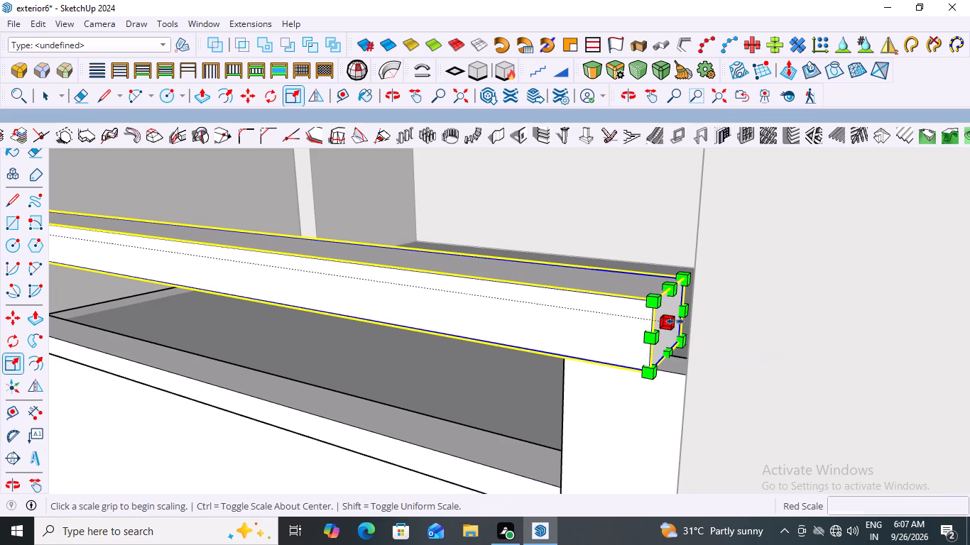
drag(681, 321, 688, 321)
click(688, 321)
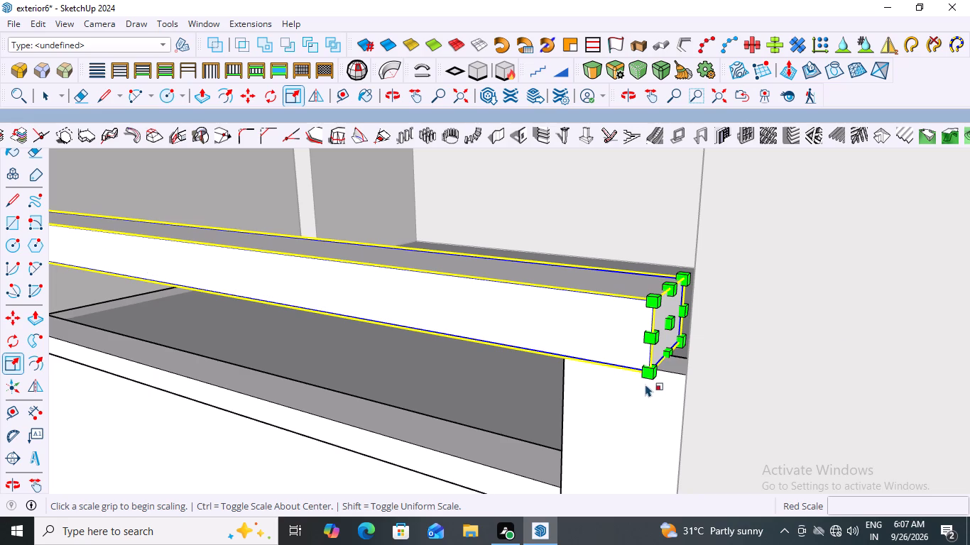
scroll(678, 330, up, 4)
drag(666, 317, 670, 317)
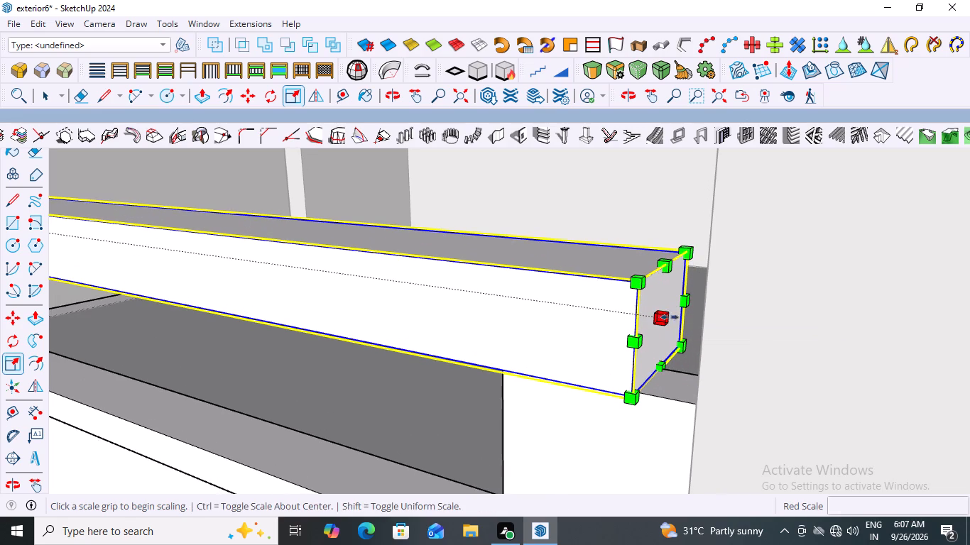
drag(670, 317, 679, 317)
scroll(623, 359, up, 3)
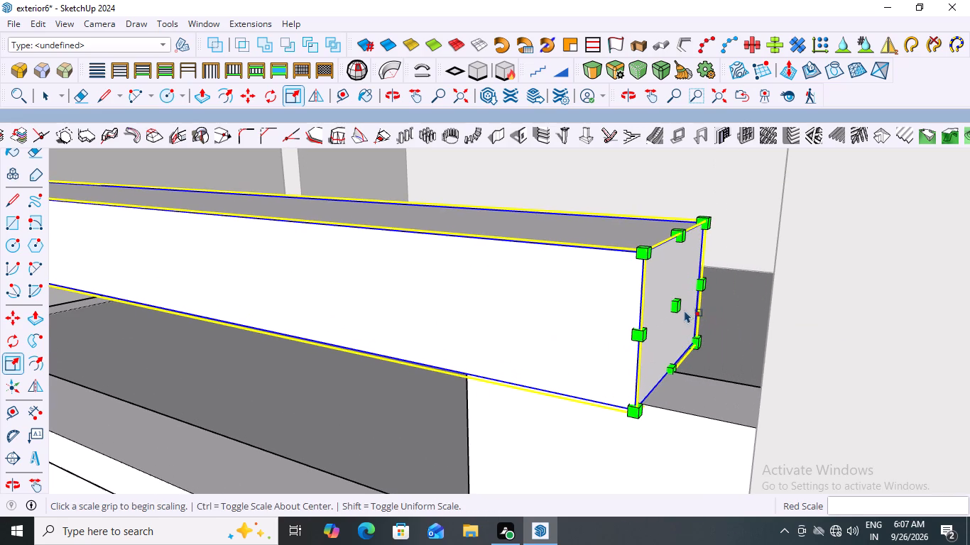
drag(679, 309, 738, 318)
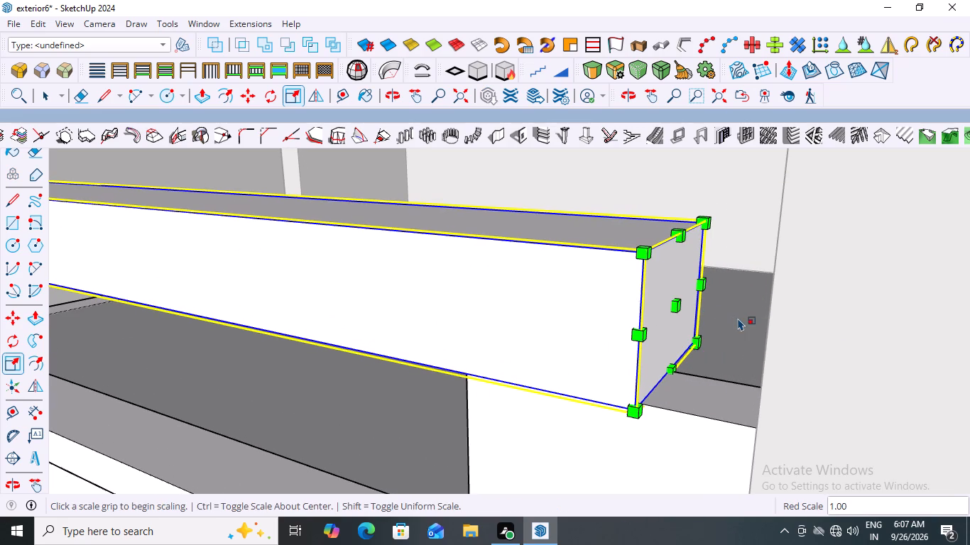
click(677, 303)
drag(677, 303, 719, 309)
scroll(701, 292, down, 10)
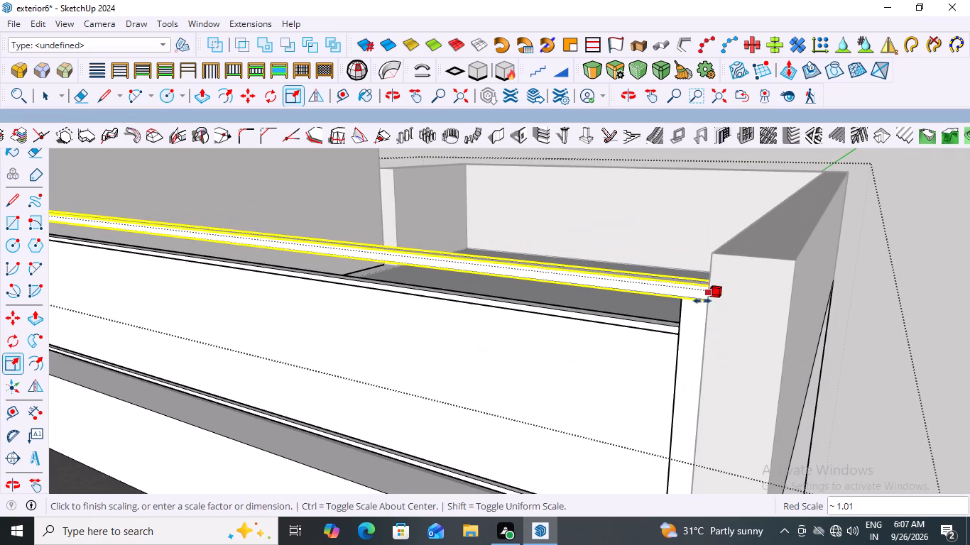
scroll(721, 309, up, 7)
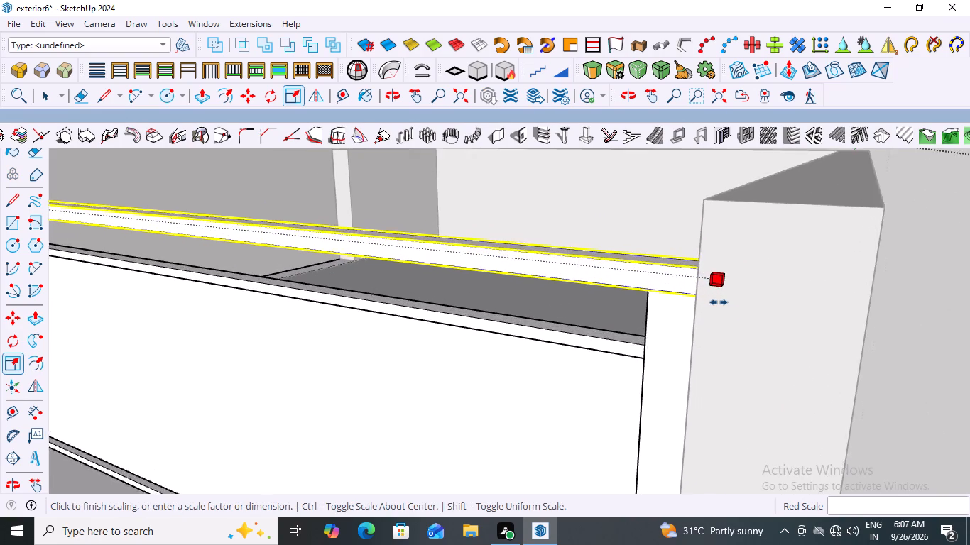
scroll(719, 302, up, 3)
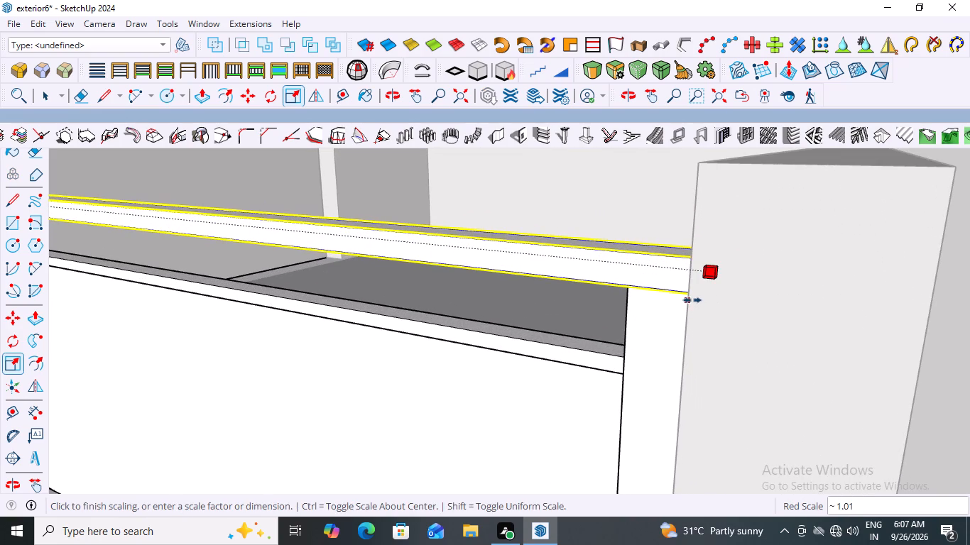
click(692, 293)
scroll(623, 238, down, 9)
key(space)
click(832, 297)
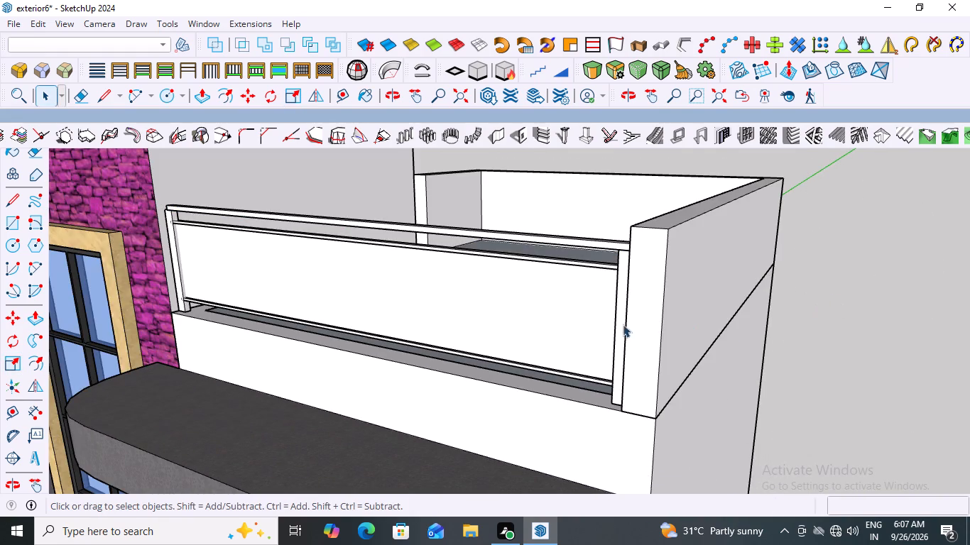
Scale the top rail's other end along the red axis so it reaches the stone-clad tower wall over the end post.
middle_drag(427, 297, 659, 294)
scroll(175, 246, up, 10)
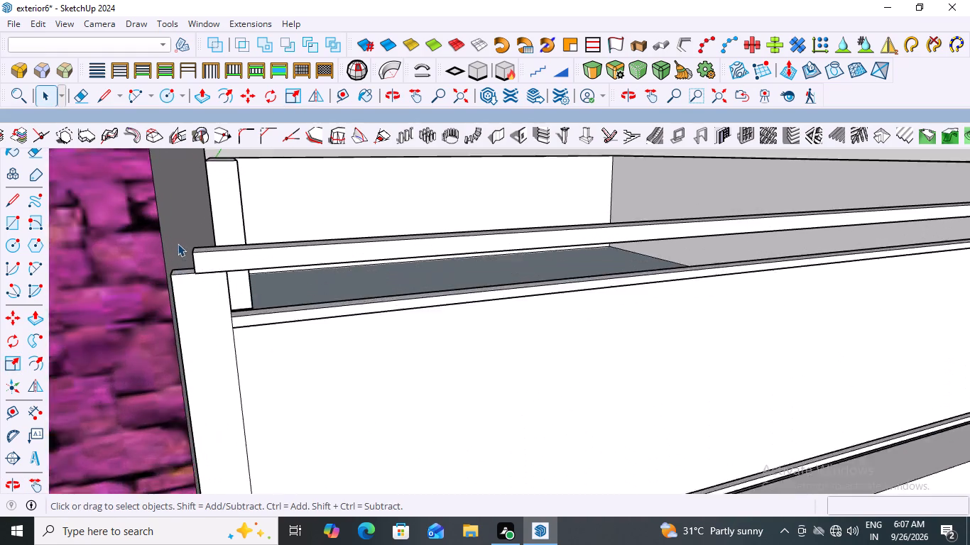
scroll(178, 243, up, 12)
middle_drag(212, 354, 228, 352)
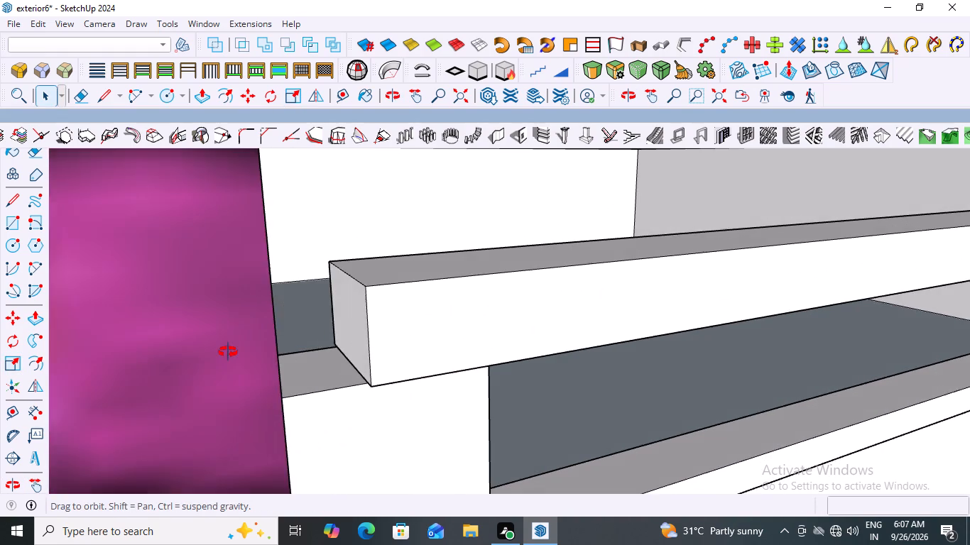
middle_drag(228, 352, 219, 335)
click(298, 248)
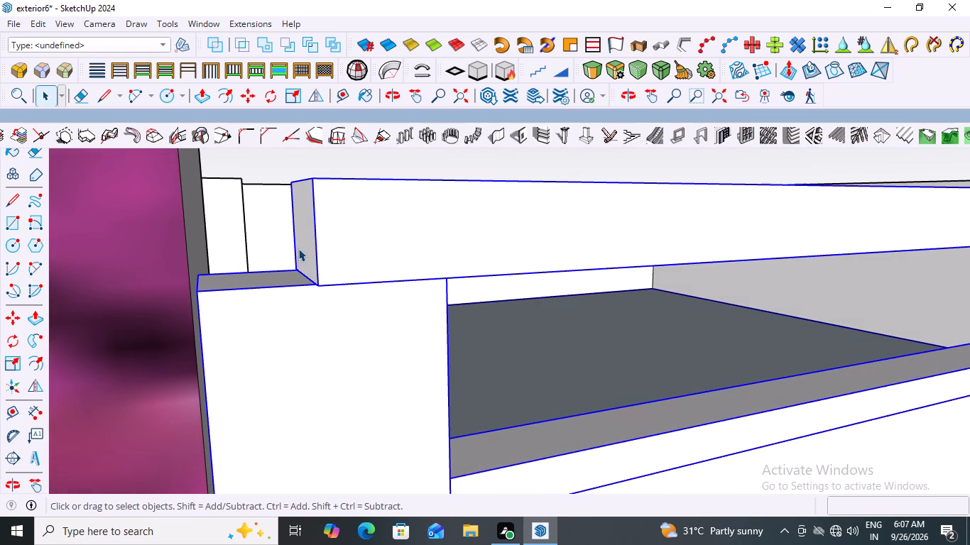
click(298, 248)
double_click(303, 251)
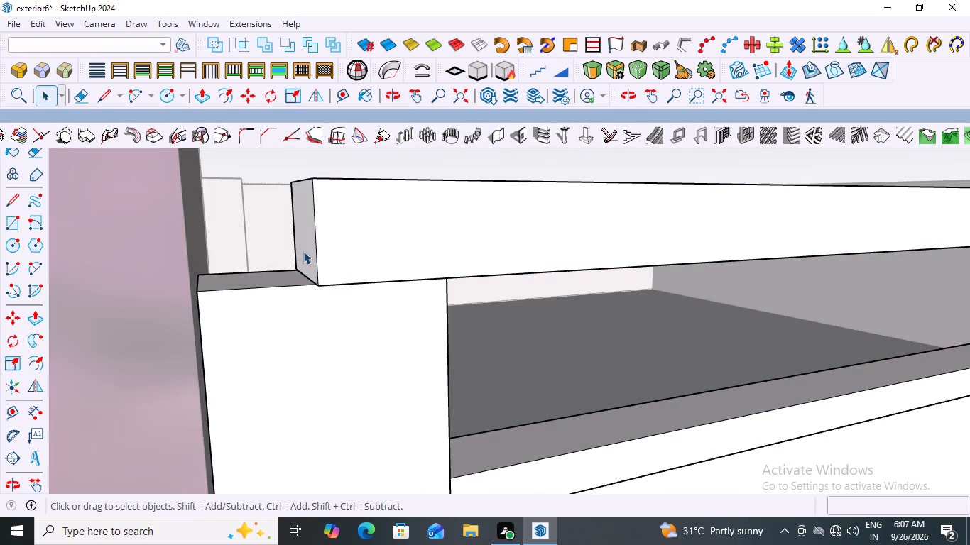
click(303, 251)
key(s)
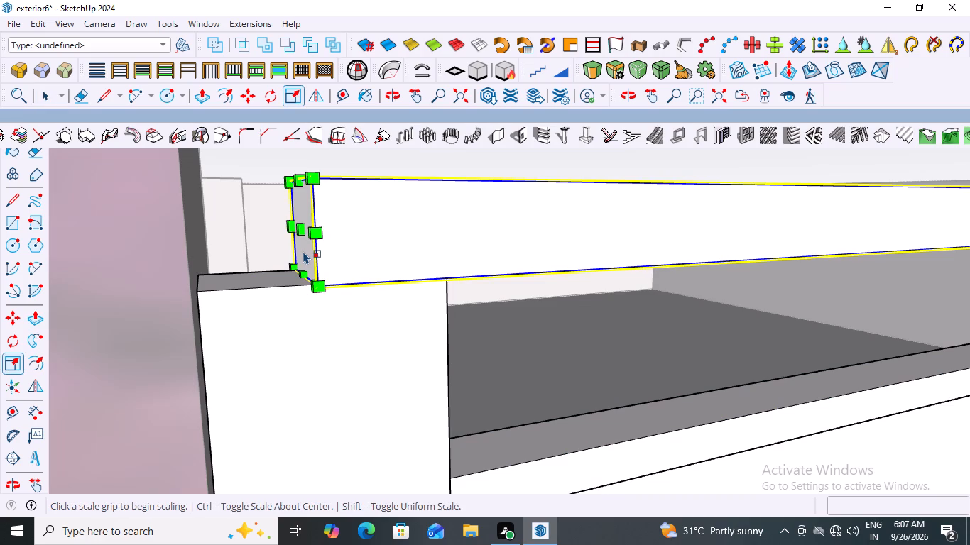
scroll(308, 247, up, 3)
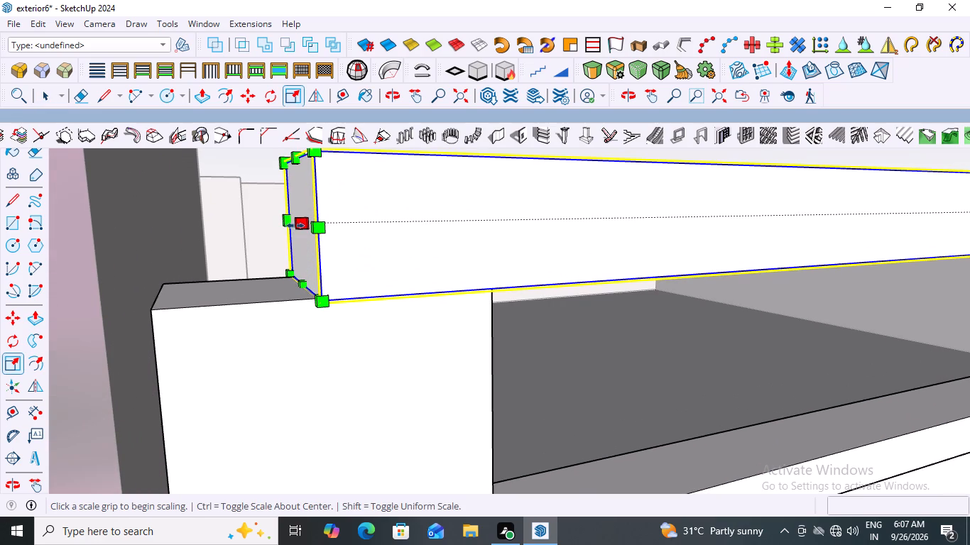
drag(296, 226, 247, 237)
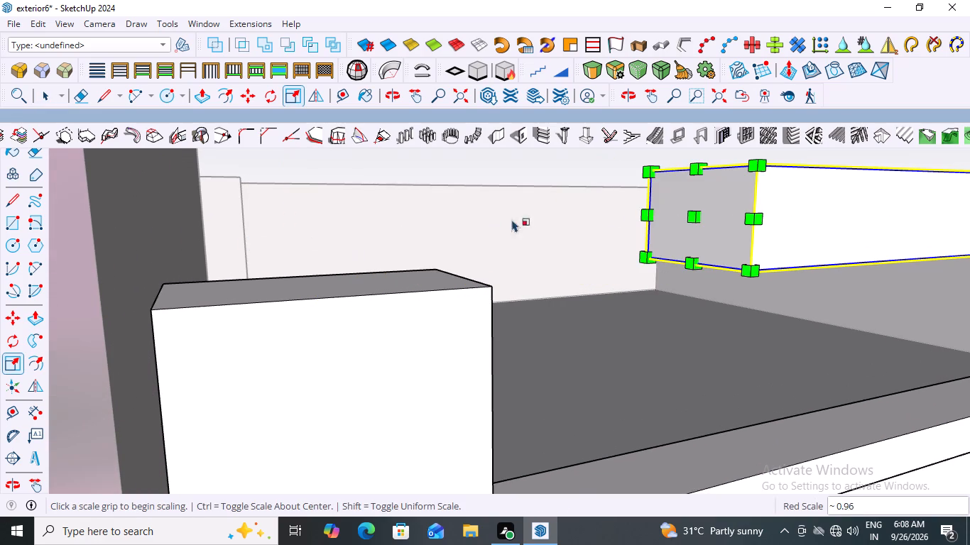
drag(701, 219, 589, 238)
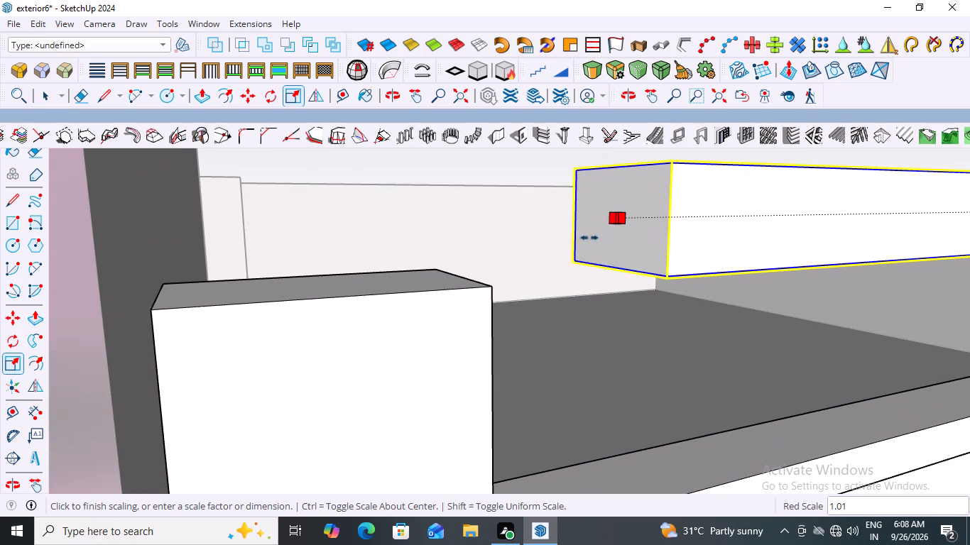
drag(589, 238, 109, 281)
scroll(244, 324, down, 7)
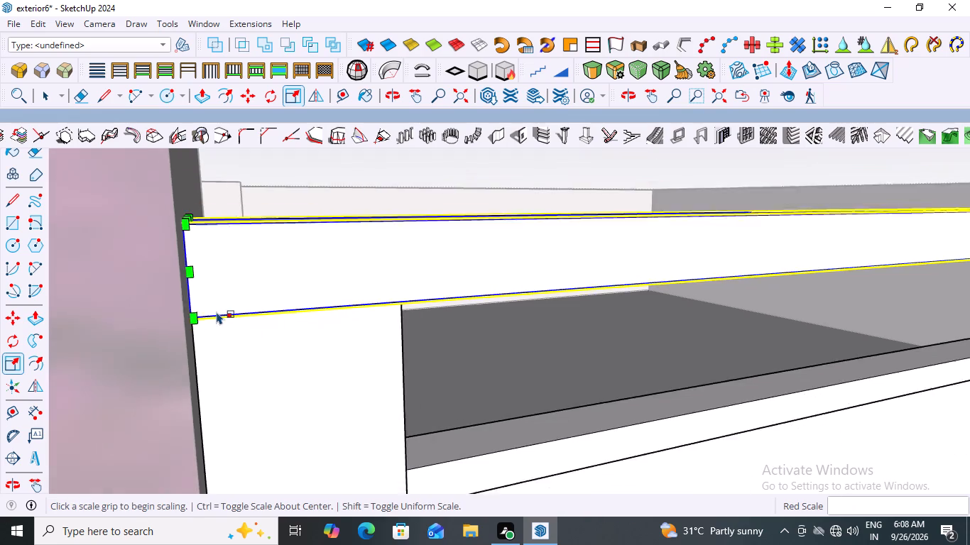
scroll(217, 312, down, 20)
scroll(217, 312, down, 18)
key(space)
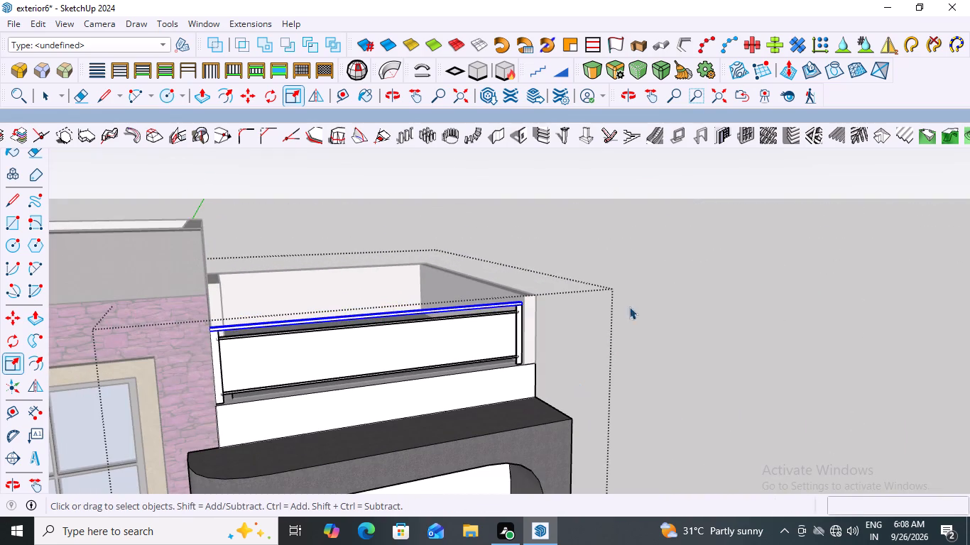
click(670, 271)
middle_drag(469, 376, 409, 349)
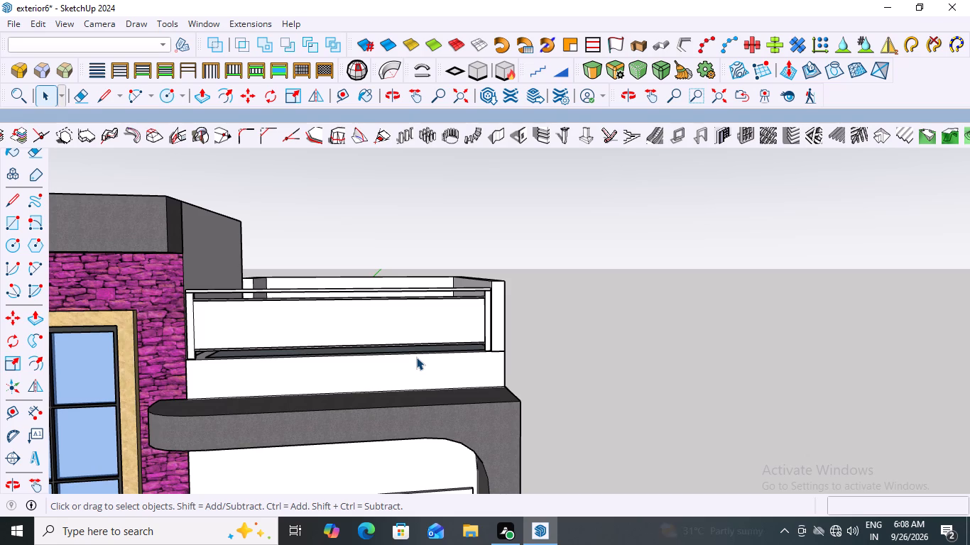
Examine the terrace railing's extended top rail within the whole facade from several angles.
scroll(538, 365, down, 13)
scroll(432, 405, down, 2)
middle_drag(491, 425, 462, 426)
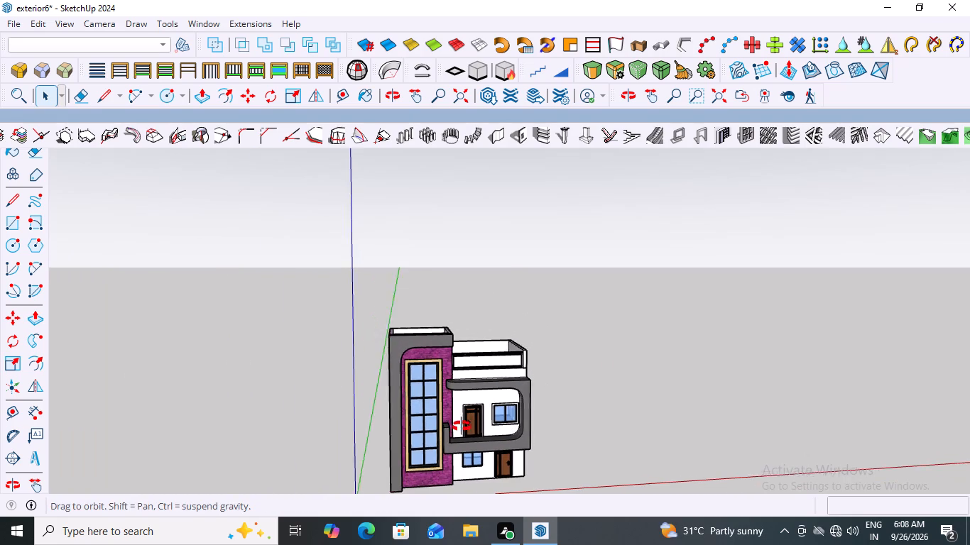
middle_drag(462, 426, 484, 433)
scroll(496, 382, up, 6)
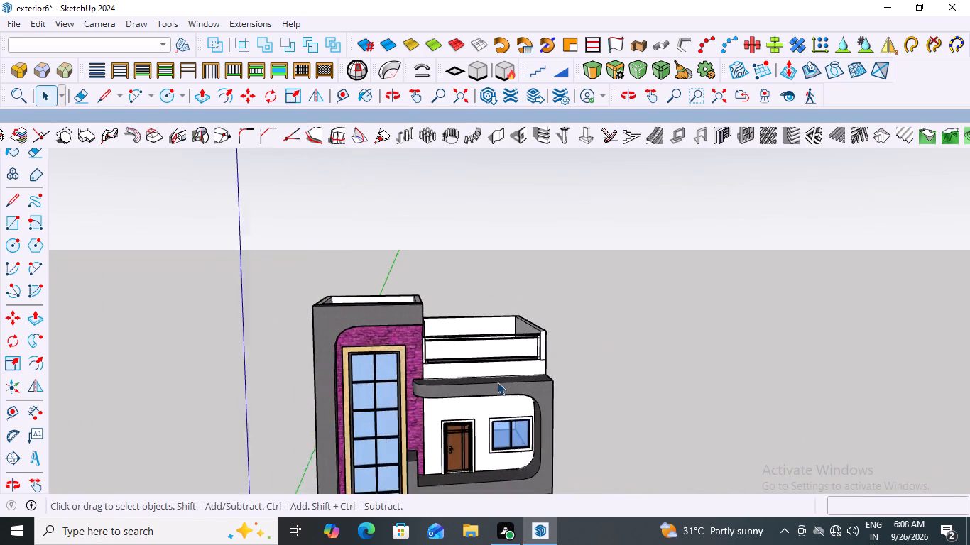
scroll(497, 382, up, 4)
scroll(477, 321, up, 4)
scroll(477, 321, down, 3)
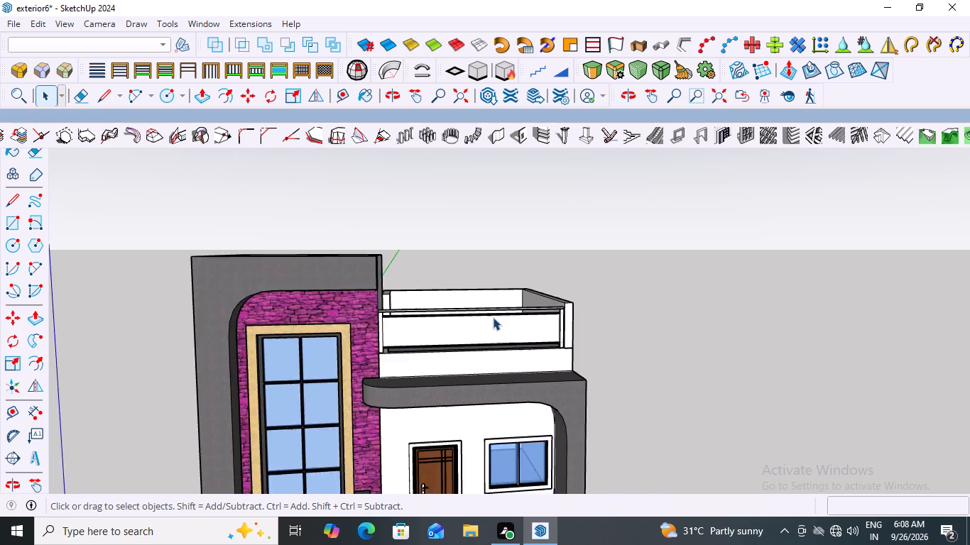
scroll(493, 317, down, 10)
scroll(476, 444, up, 6)
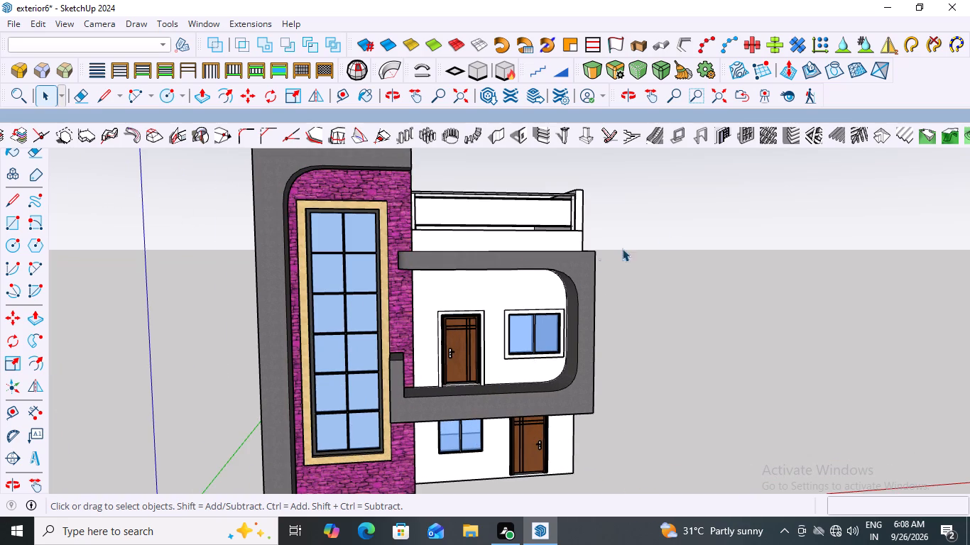
middle_drag(683, 347, 682, 354)
scroll(672, 306, down, 5)
scroll(607, 316, up, 5)
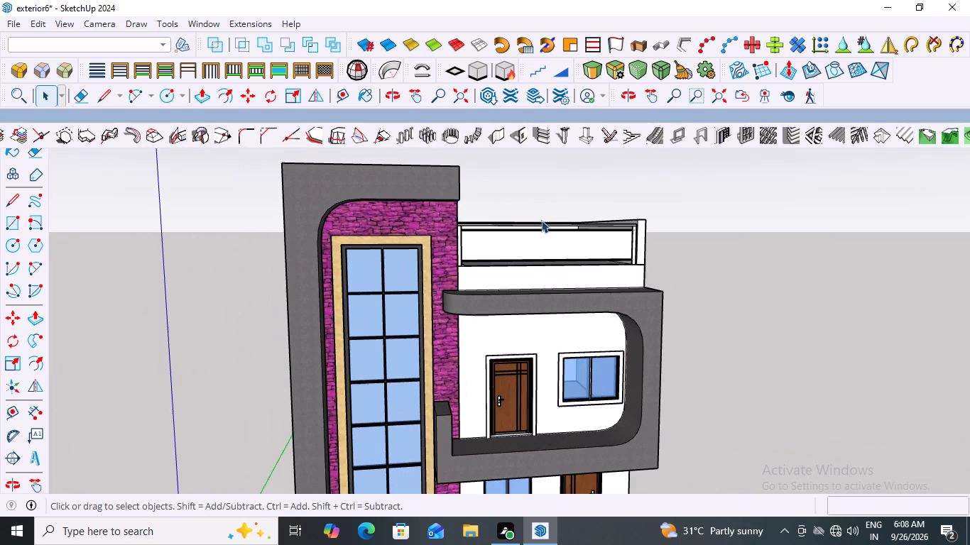
Paint the terrace railing's panel with Translucent Glass Sky Reflection from the Glass and Mirrors collection.
click(543, 236)
double_click(549, 241)
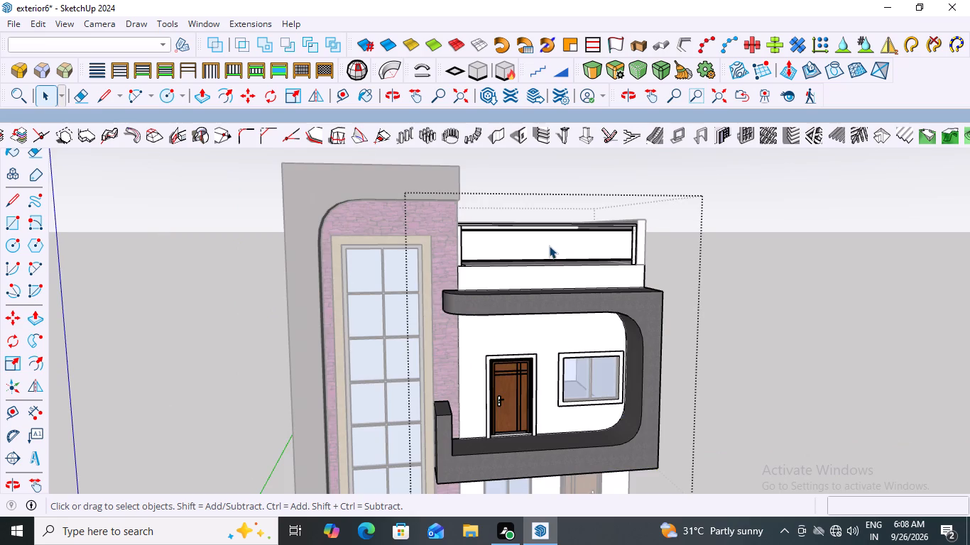
click(549, 246)
click(549, 246)
double_click(549, 246)
scroll(549, 246, up, 4)
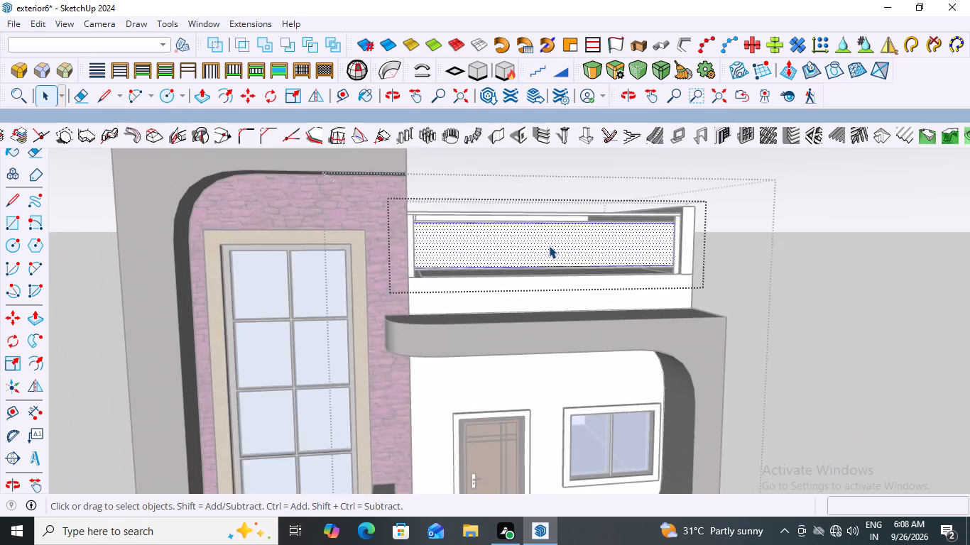
scroll(549, 246, up, 2)
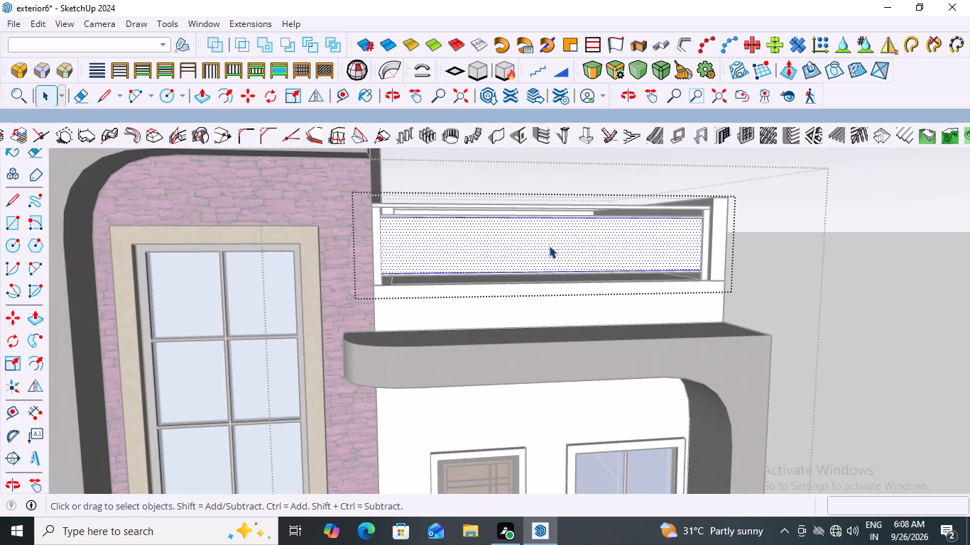
click(251, 23)
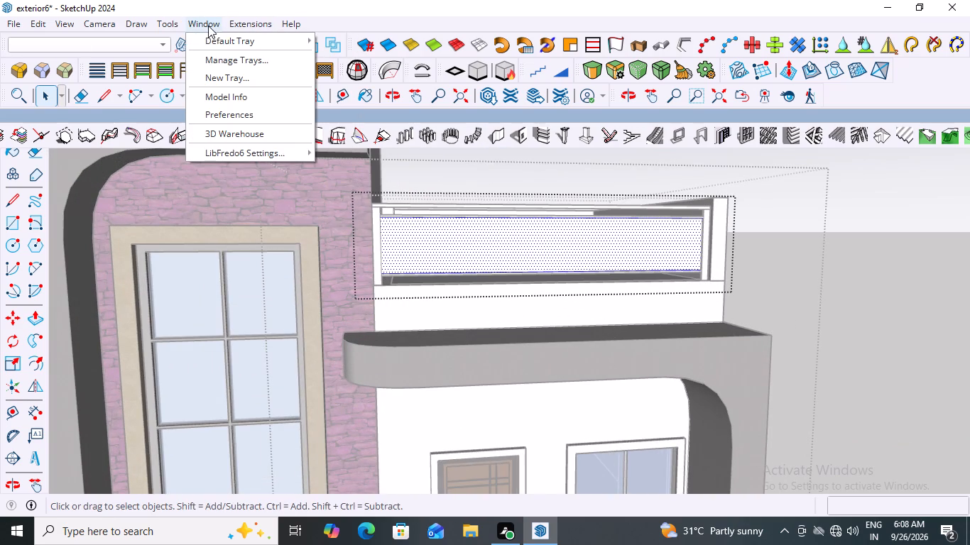
click(226, 36)
click(346, 43)
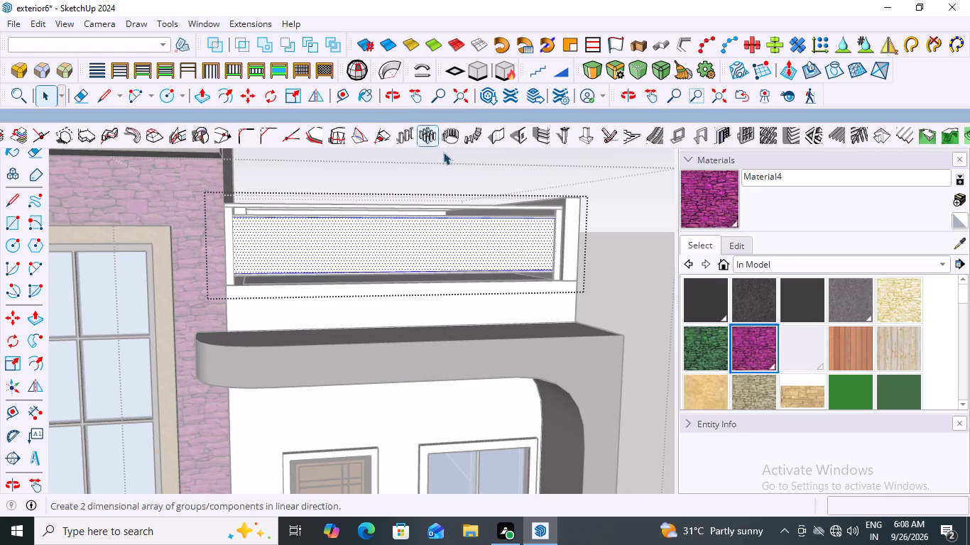
click(942, 261)
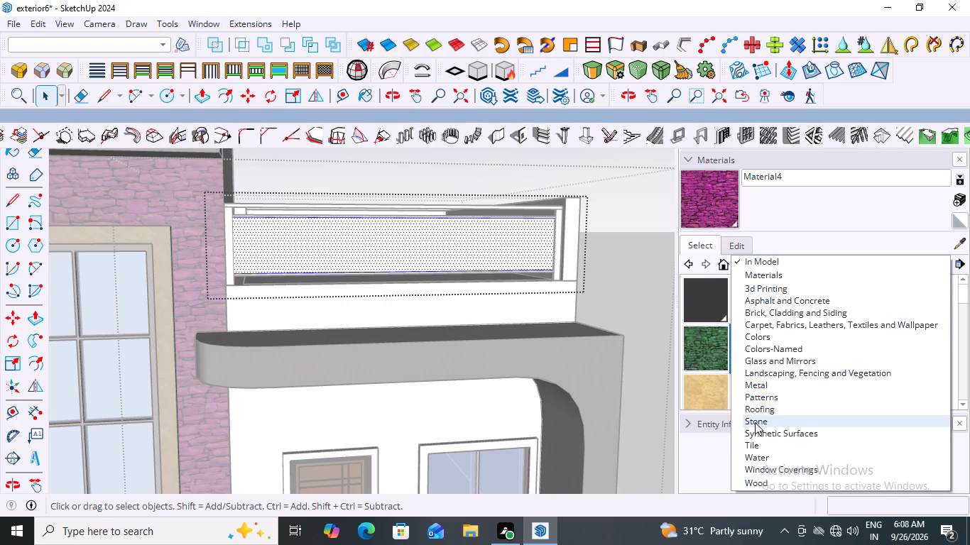
click(761, 361)
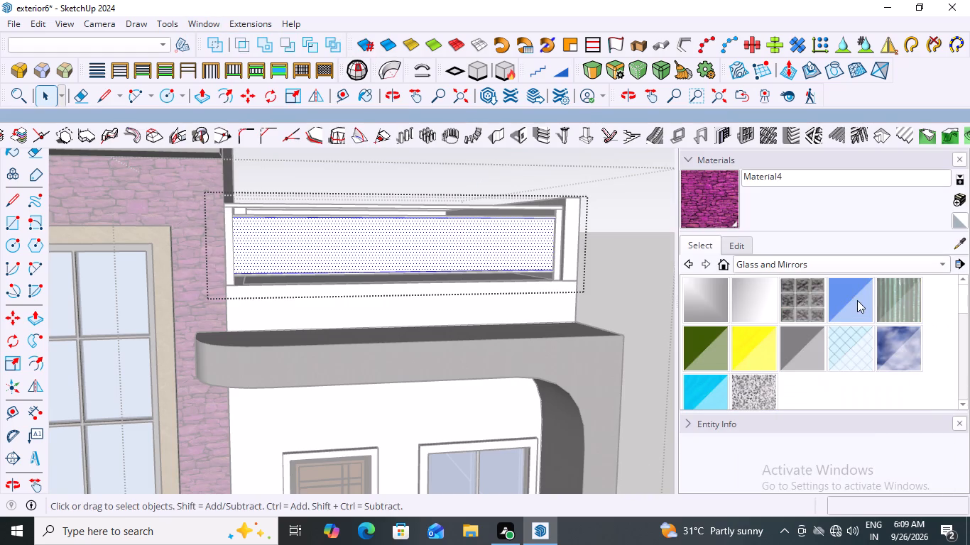
click(905, 341)
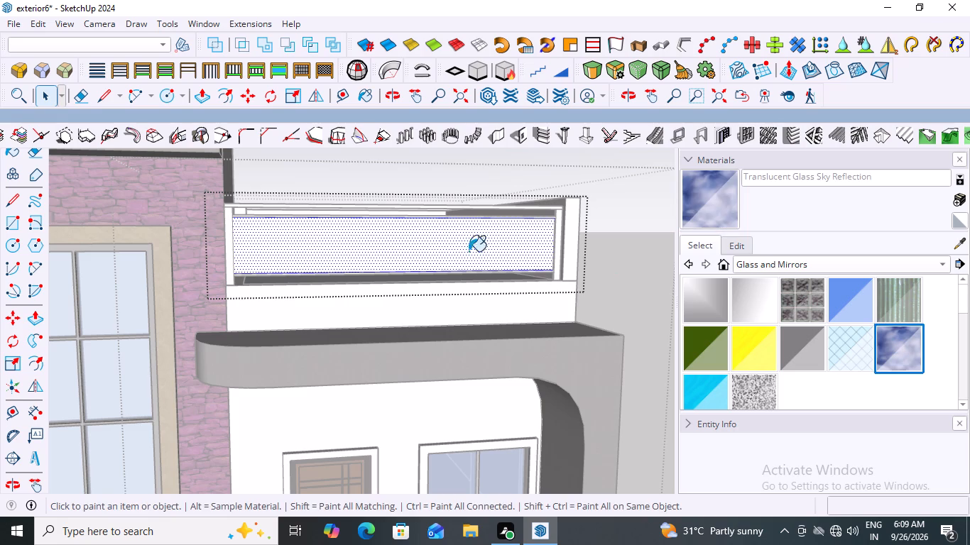
click(430, 246)
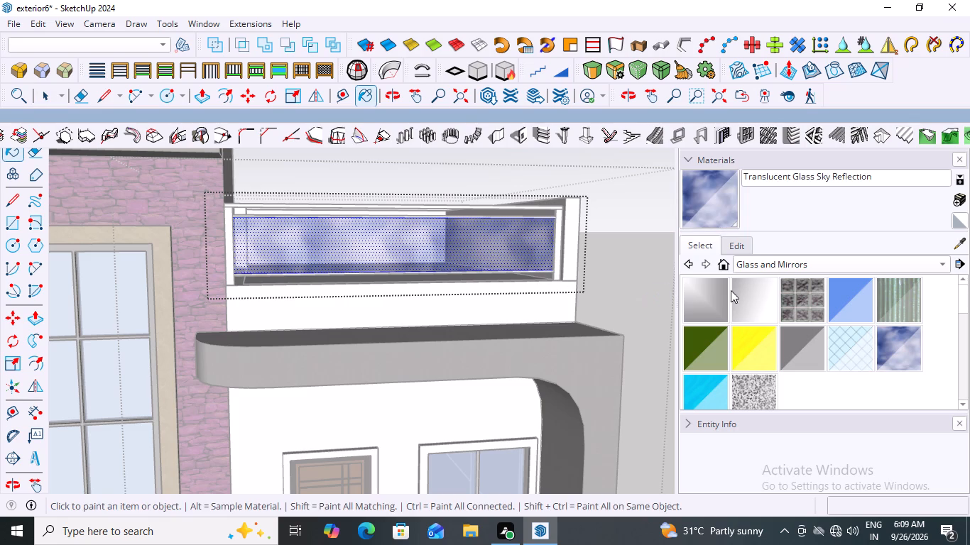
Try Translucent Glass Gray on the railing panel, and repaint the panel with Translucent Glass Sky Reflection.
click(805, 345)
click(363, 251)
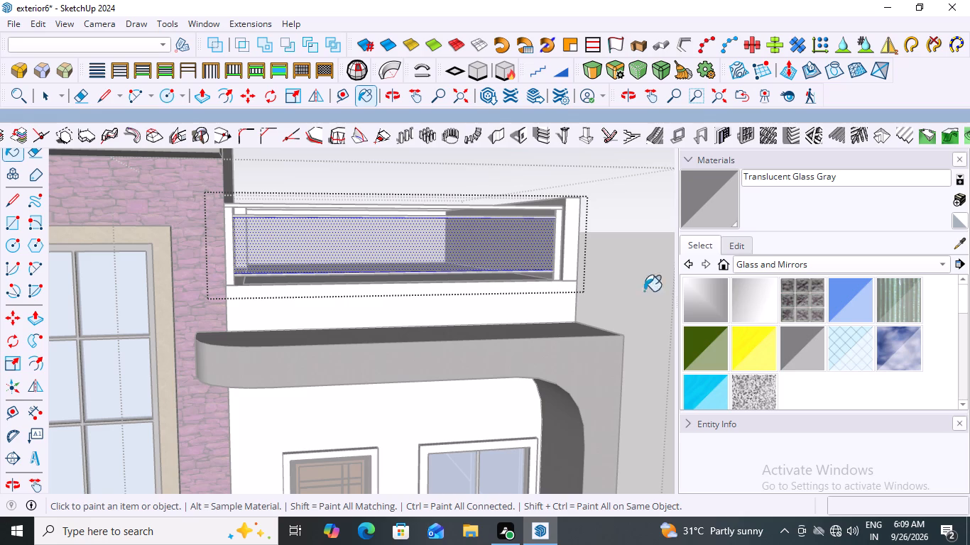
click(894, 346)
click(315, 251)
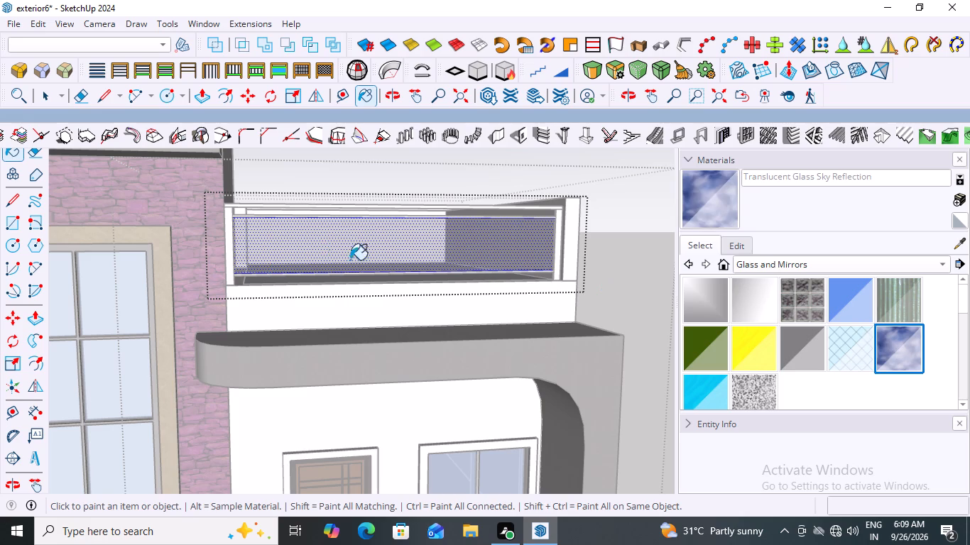
Leave the railing panel's group and examine its sky-reflection glass from the side and front of the house.
scroll(423, 249, down, 7)
middle_drag(558, 230, 71, 331)
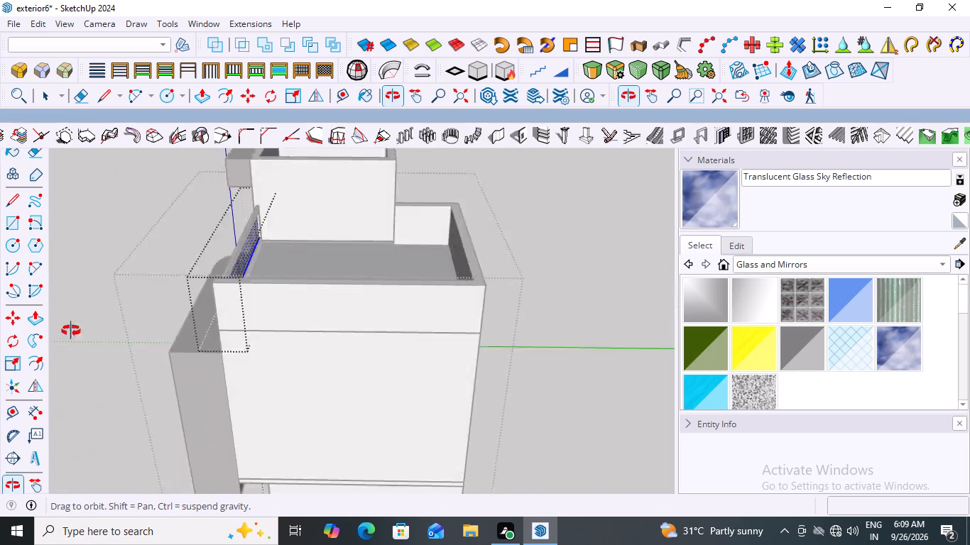
middle_drag(71, 331, 368, 293)
key(space)
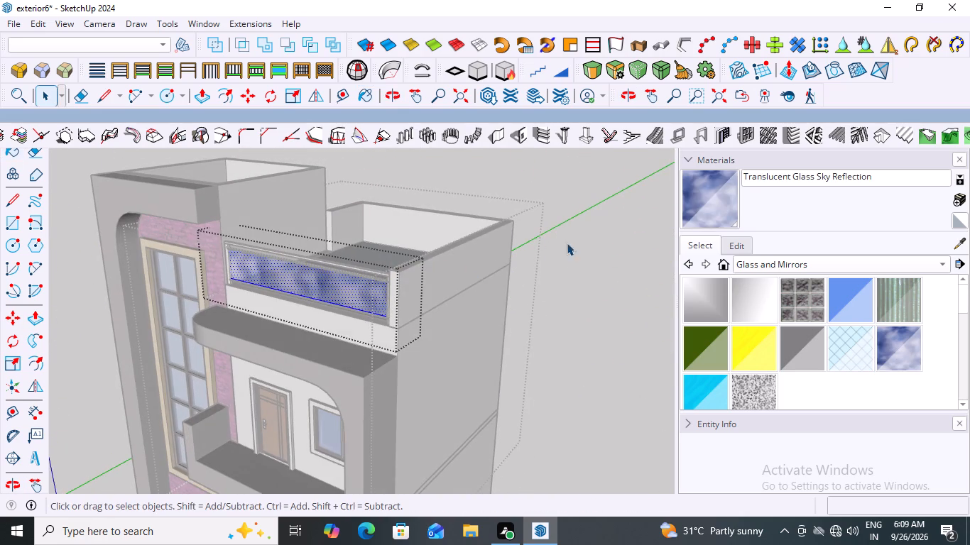
click(607, 228)
scroll(389, 270, down, 3)
middle_drag(425, 272, 533, 221)
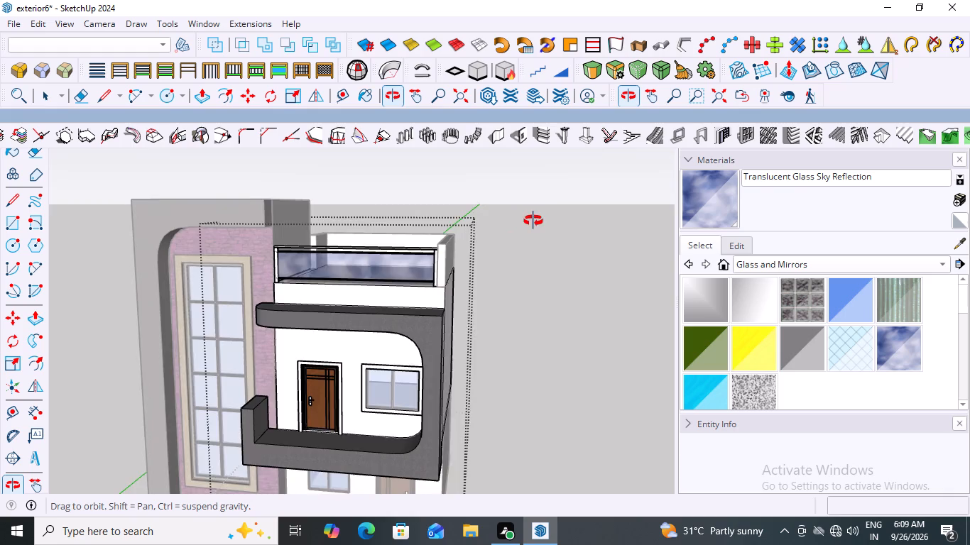
middle_drag(533, 221, 599, 207)
scroll(436, 255, down, 3)
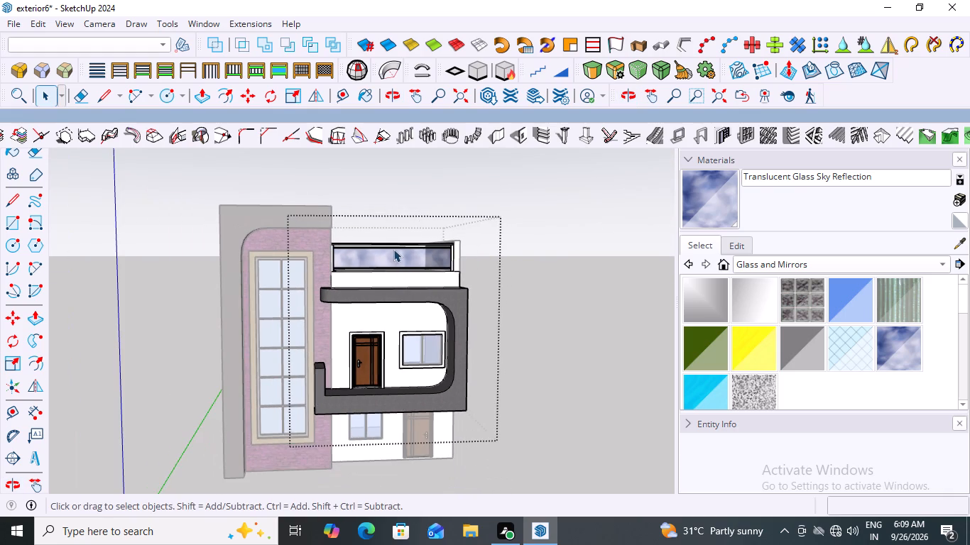
scroll(393, 247, up, 9)
scroll(393, 246, down, 3)
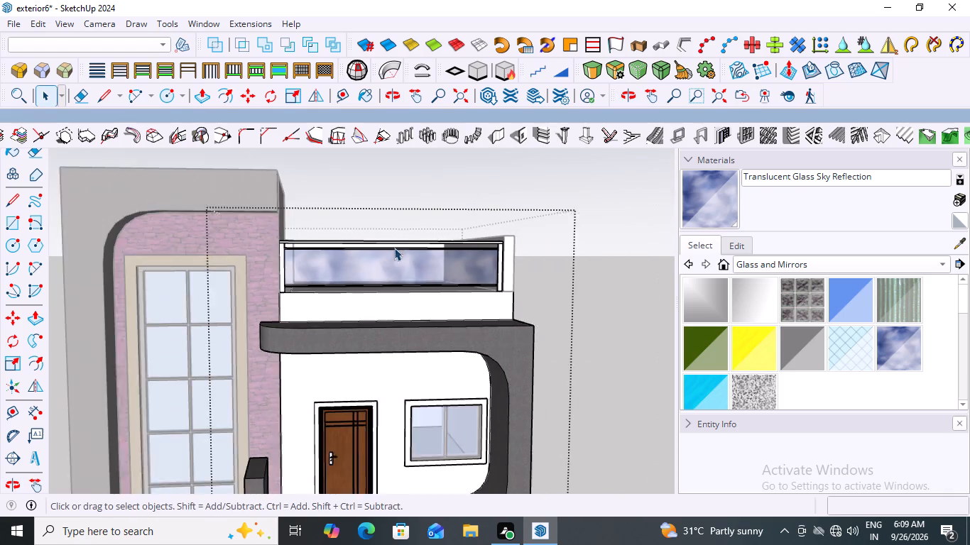
scroll(394, 248, down, 2)
scroll(399, 268, up, 3)
Repaint the terrace railing's panel with Translucent Glass Blue, and leave the open groups.
click(393, 264)
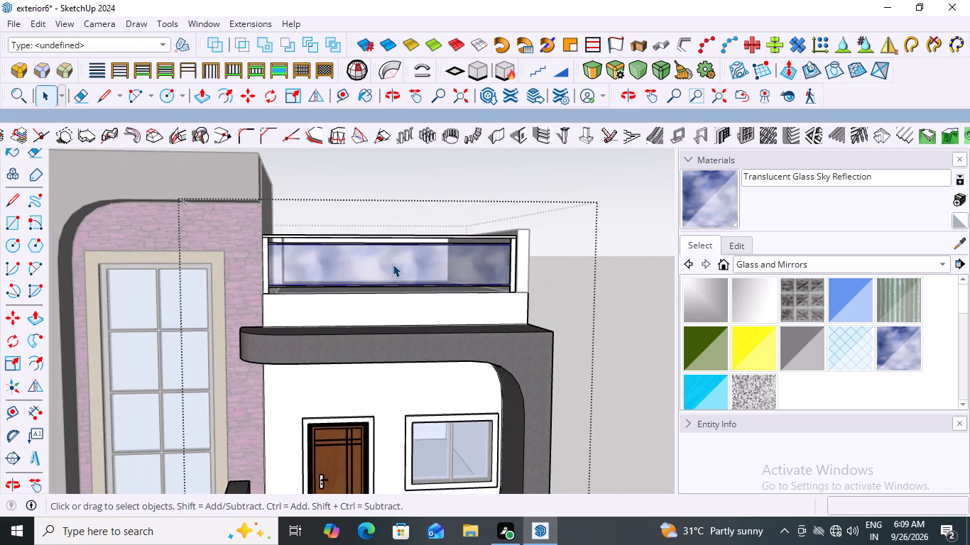
click(393, 264)
double_click(393, 264)
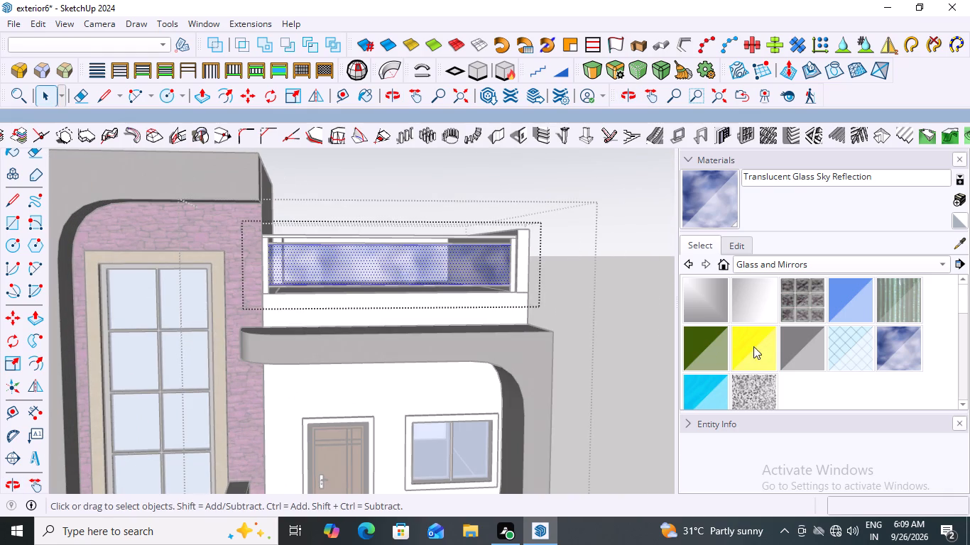
click(849, 306)
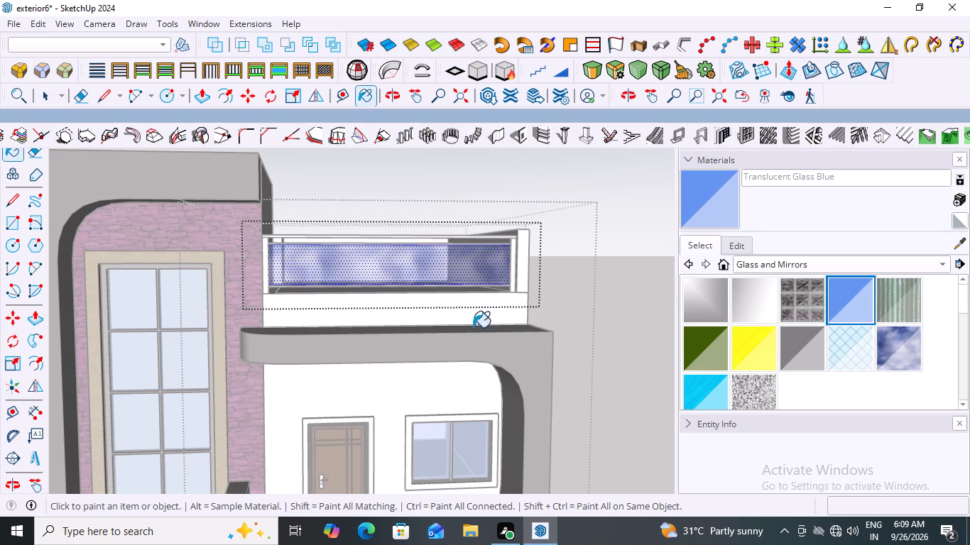
click(387, 268)
scroll(481, 285, down, 2)
key(space)
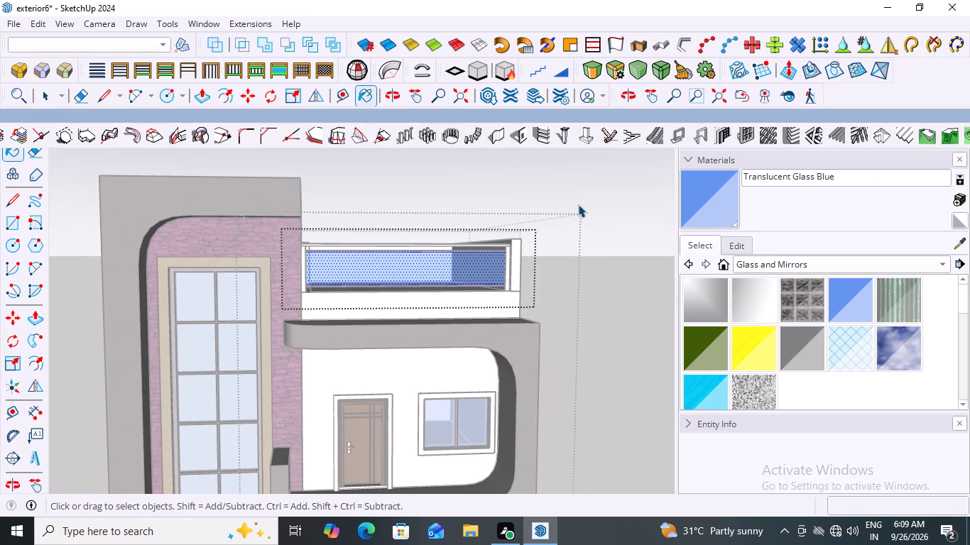
click(578, 204)
middle_drag(387, 268, 260, 268)
middle_drag(260, 267, 383, 270)
scroll(383, 270, down, 2)
middle_click(383, 270)
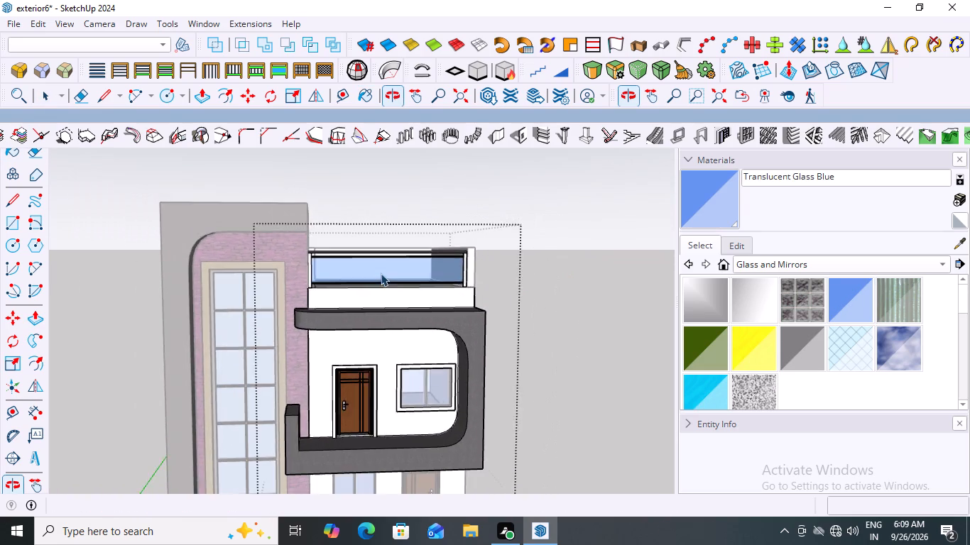
scroll(381, 273, down, 4)
click(511, 219)
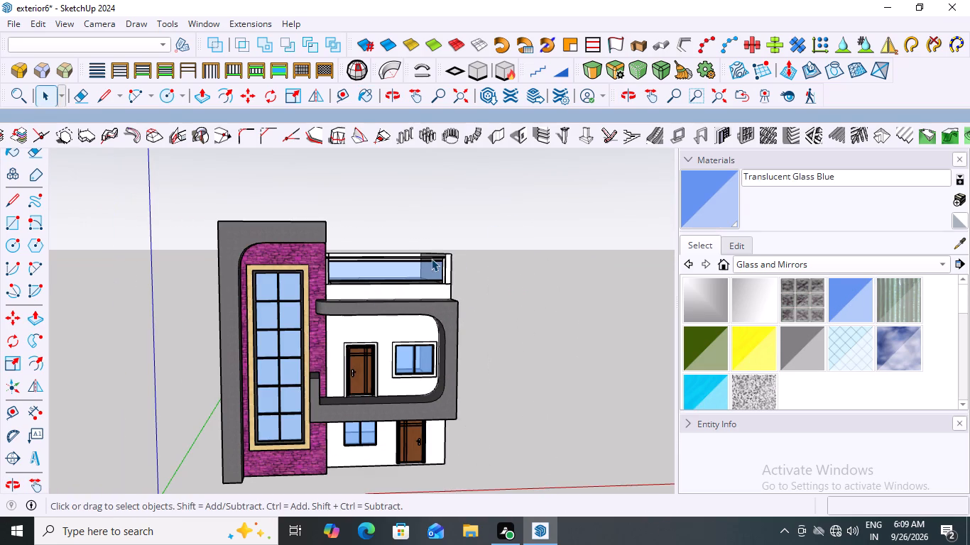
Examine the blue glass railing within the whole facade, and the framed balcony with its door and window below.
scroll(431, 258, down, 2)
middle_drag(414, 265, 368, 277)
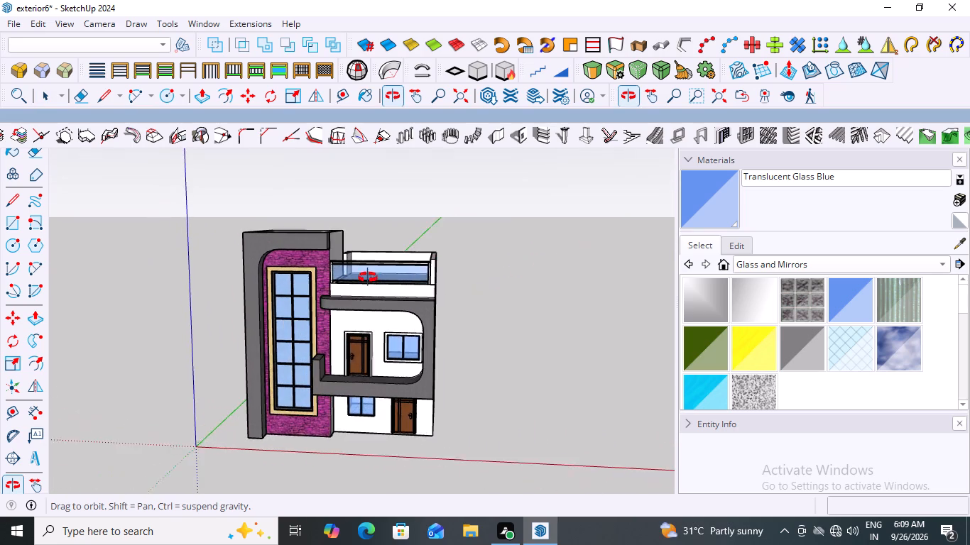
middle_drag(368, 277, 372, 275)
middle_drag(322, 261, 386, 274)
scroll(386, 274, up, 12)
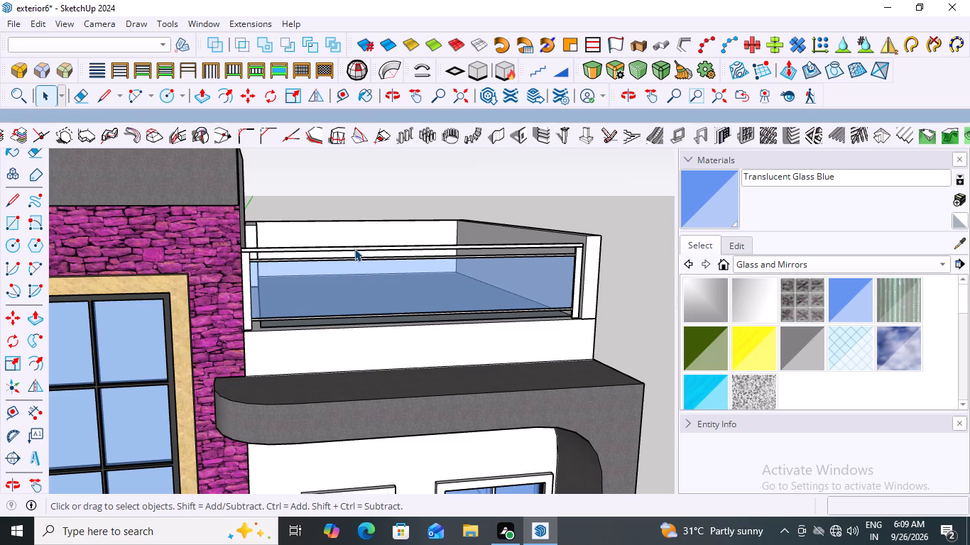
scroll(315, 217, down, 13)
middle_drag(437, 275, 371, 285)
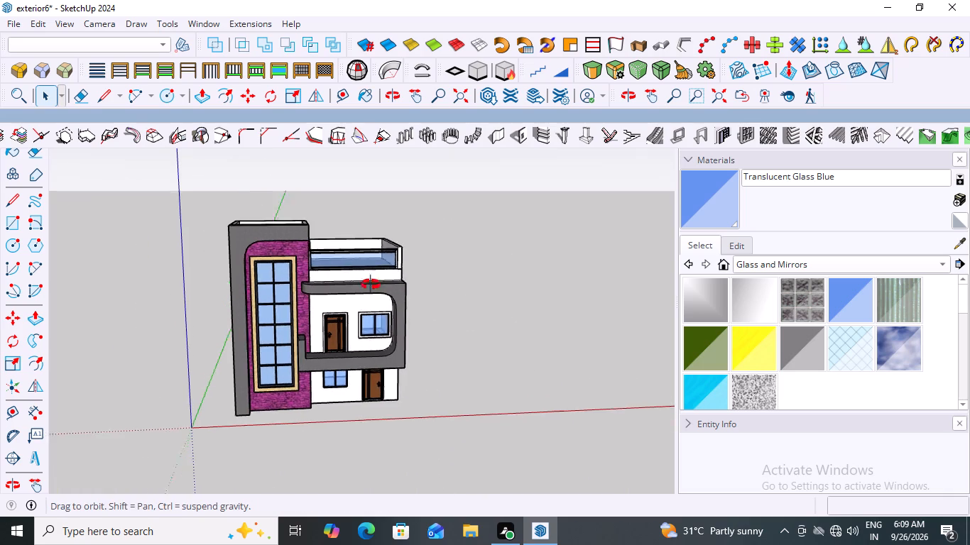
middle_drag(371, 285, 407, 272)
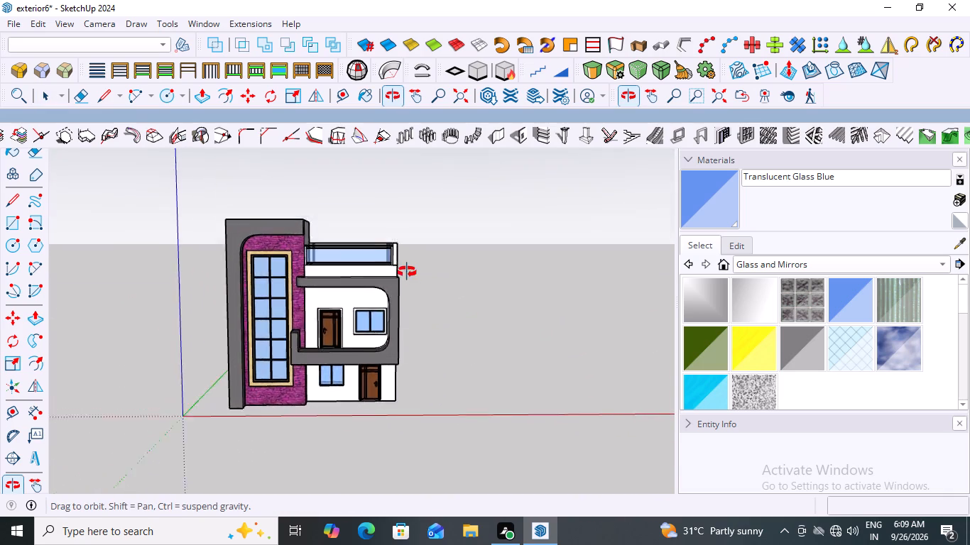
middle_drag(407, 272, 423, 304)
scroll(361, 353, up, 2)
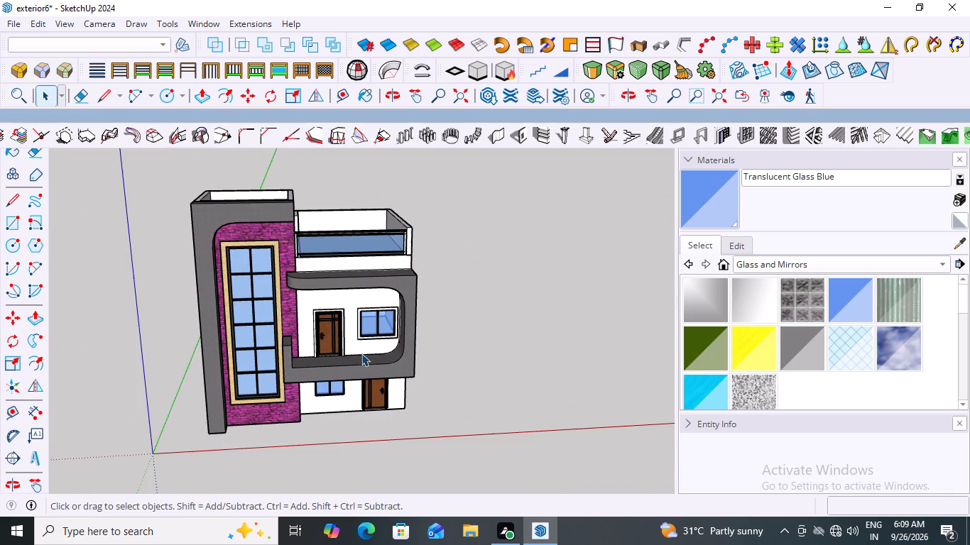
scroll(230, 247, down, 2)
middle_drag(339, 260, 325, 260)
middle_drag(266, 259, 240, 251)
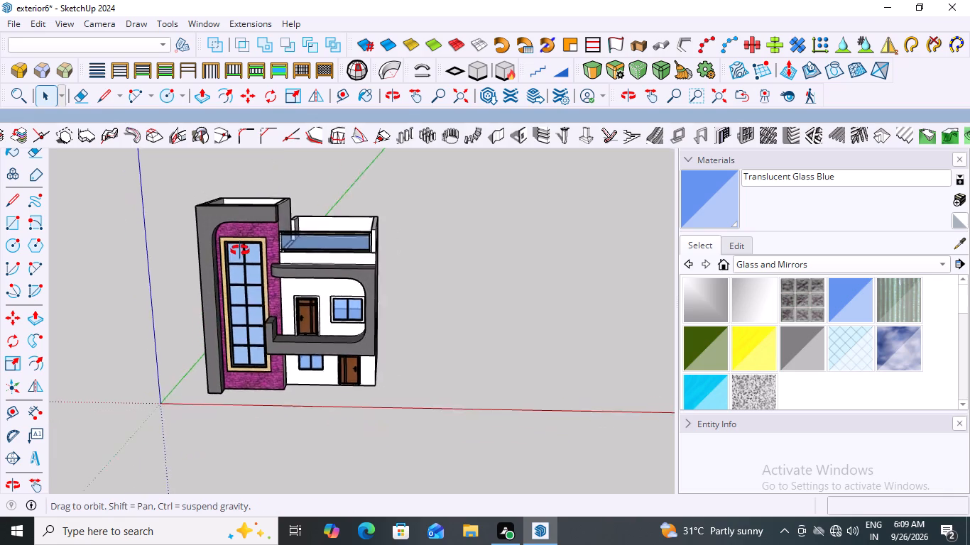
middle_drag(240, 251, 316, 286)
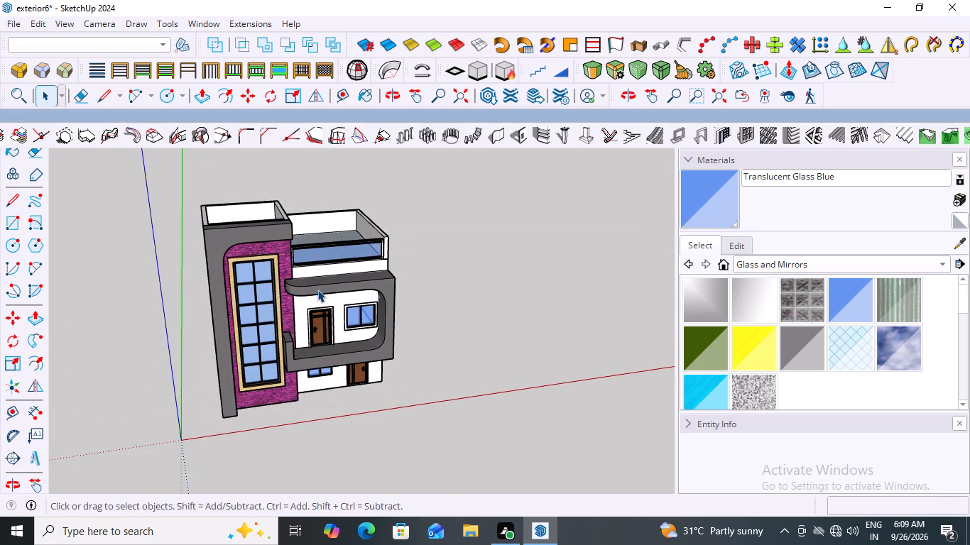
scroll(320, 324, up, 5)
middle_drag(315, 334, 275, 331)
scroll(275, 331, up, 5)
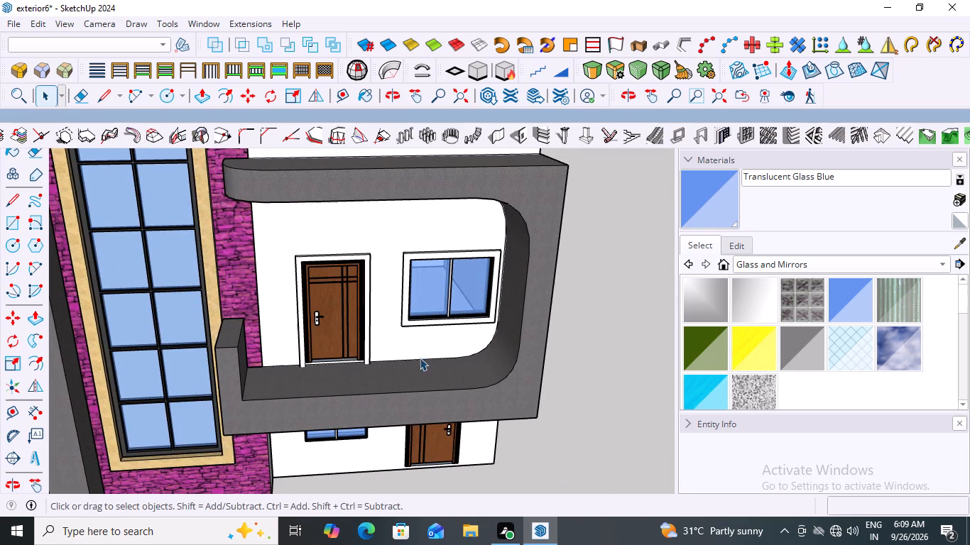
Open the framed balcony's group for editing and select the frame's inner floor face in front of the door.
scroll(420, 358, down, 3)
click(347, 370)
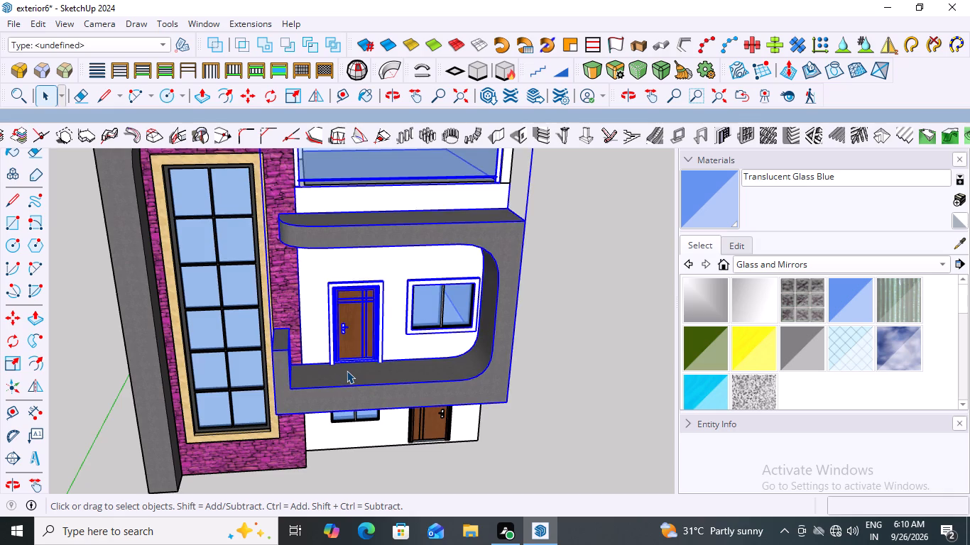
double_click(347, 370)
click(351, 375)
scroll(351, 375, up, 2)
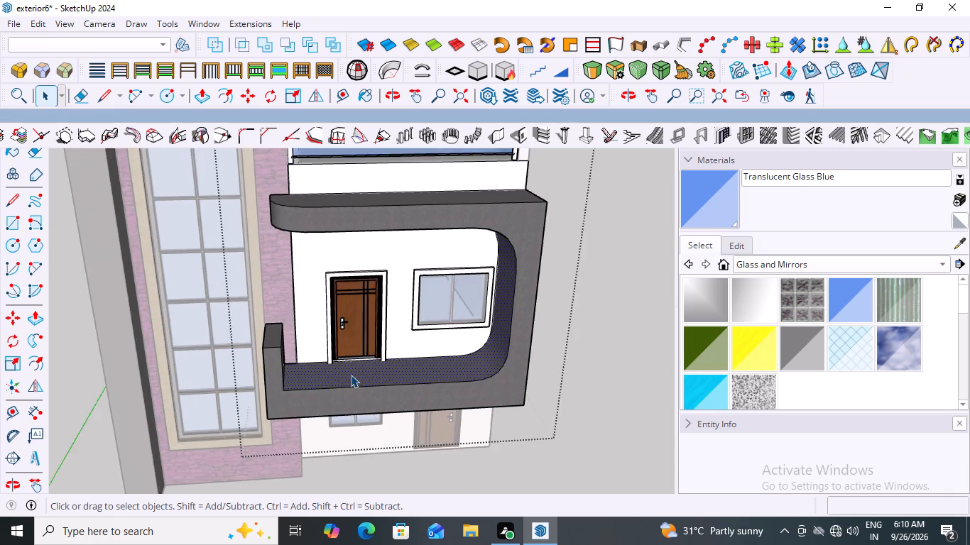
scroll(351, 375, up, 3)
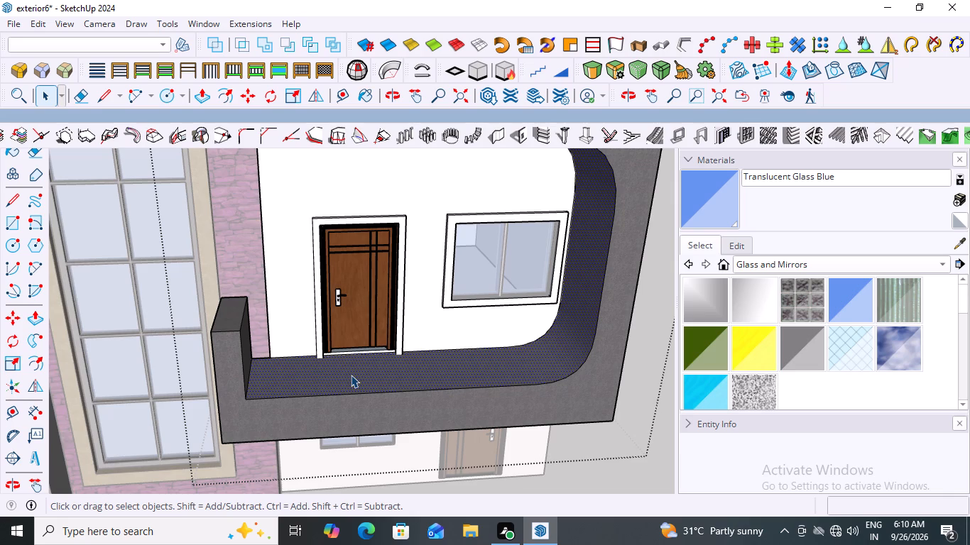
scroll(351, 375, down, 6)
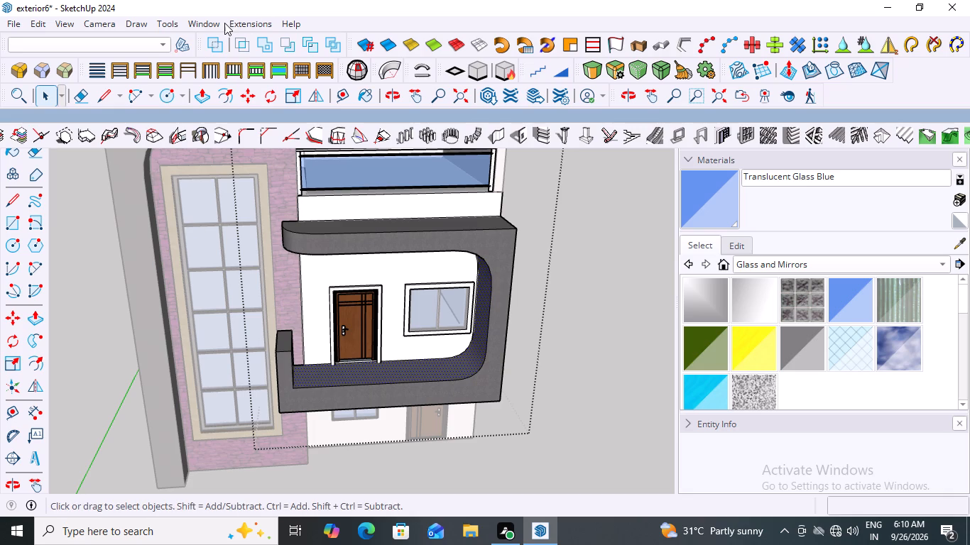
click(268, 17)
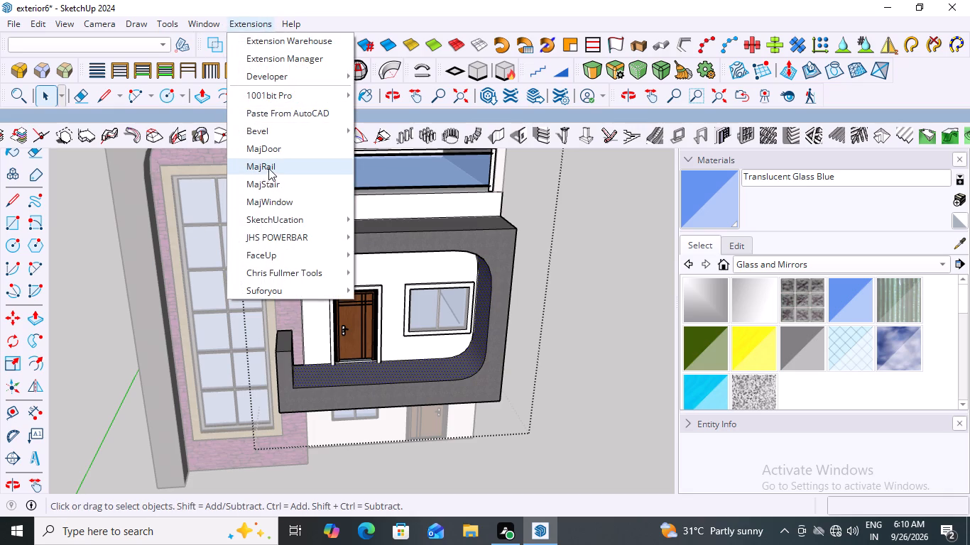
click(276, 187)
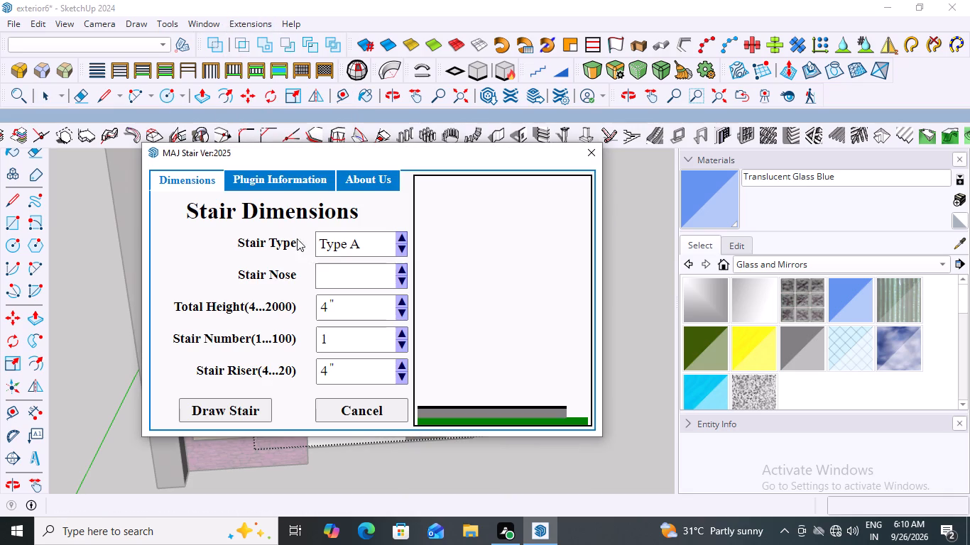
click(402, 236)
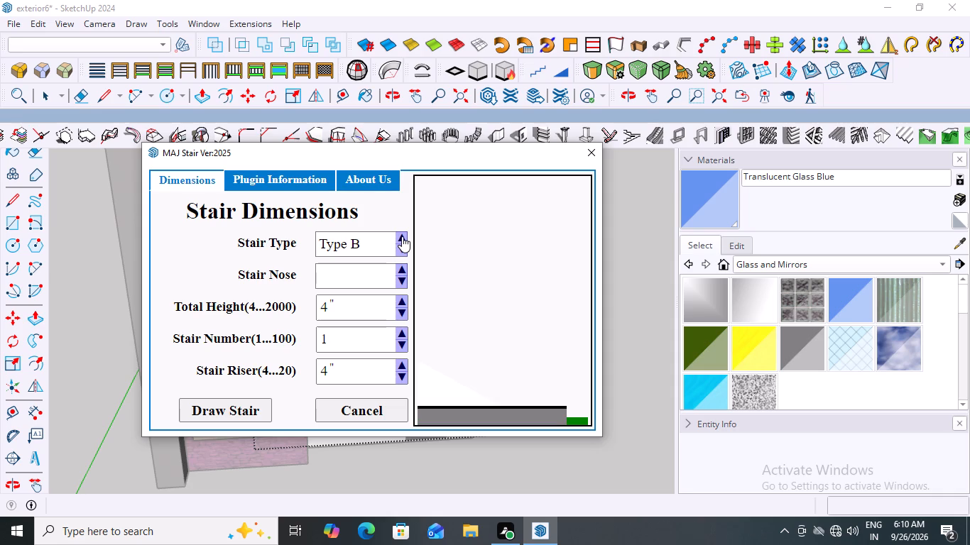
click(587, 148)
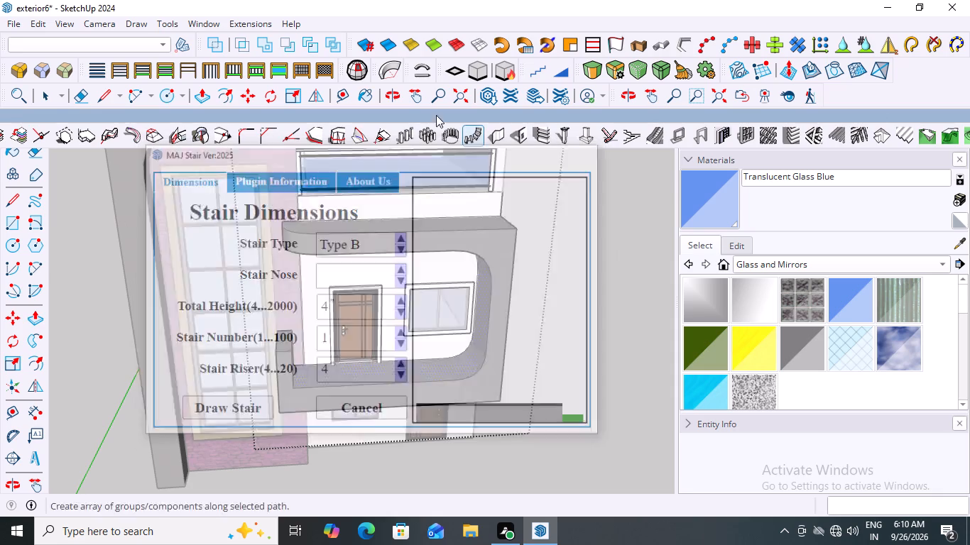
Compare the MajRail rail types, choose Type A, and start drawing the rail.
click(250, 25)
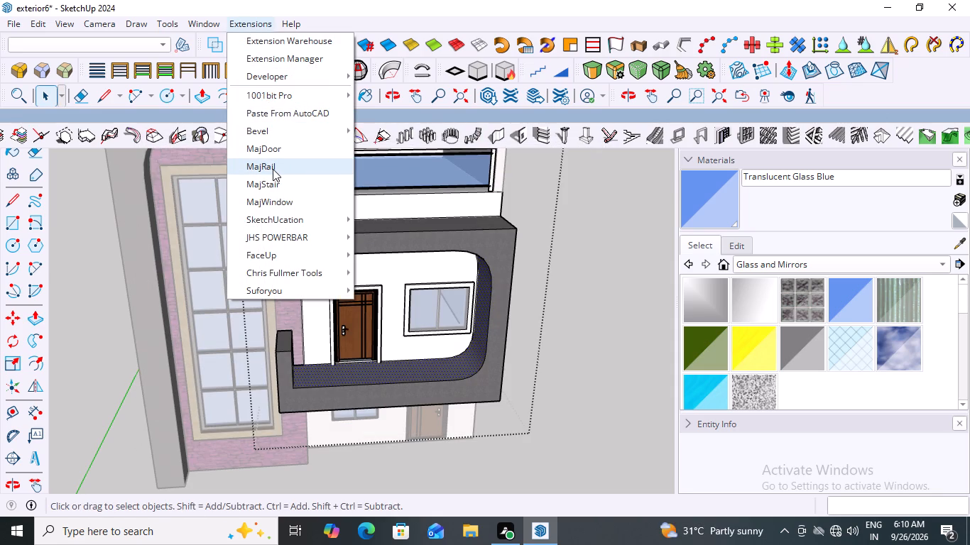
click(273, 169)
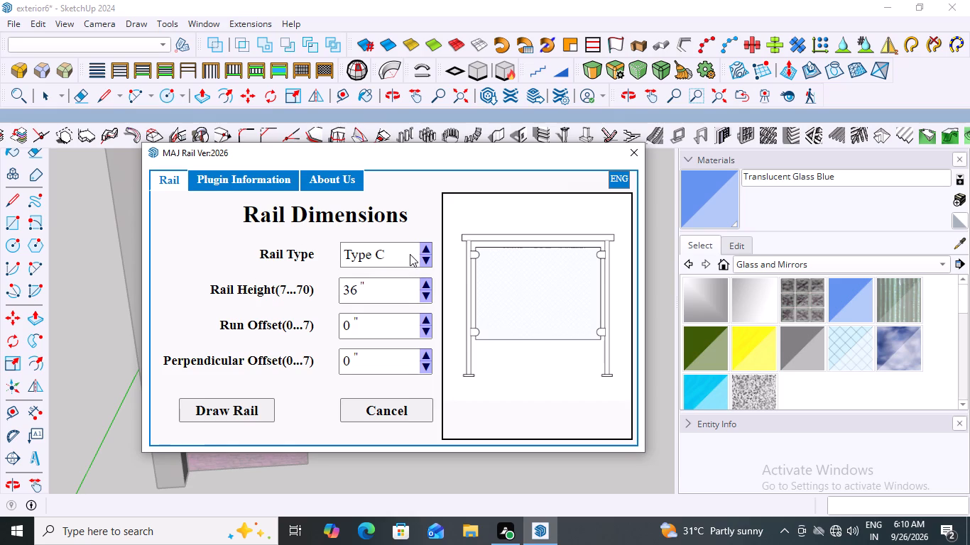
click(427, 247)
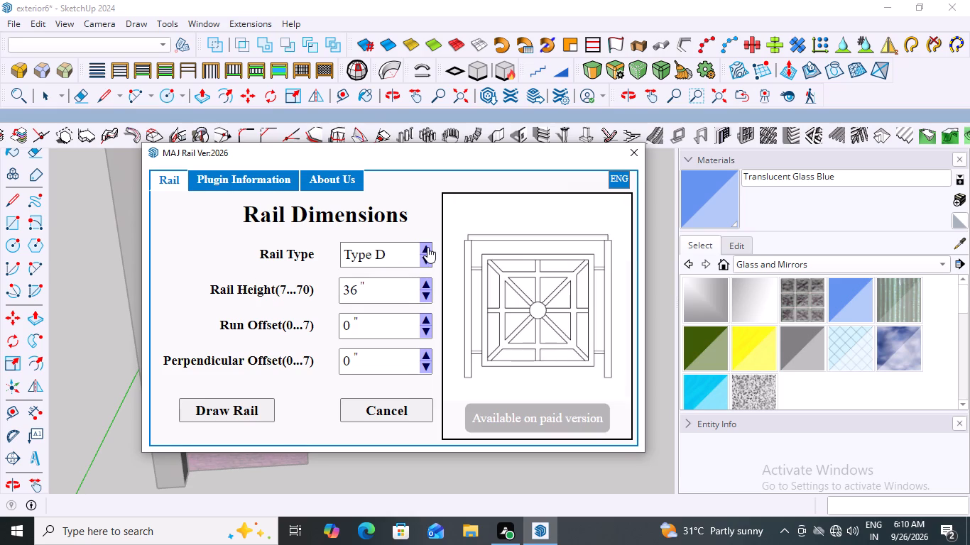
click(427, 247)
double_click(427, 258)
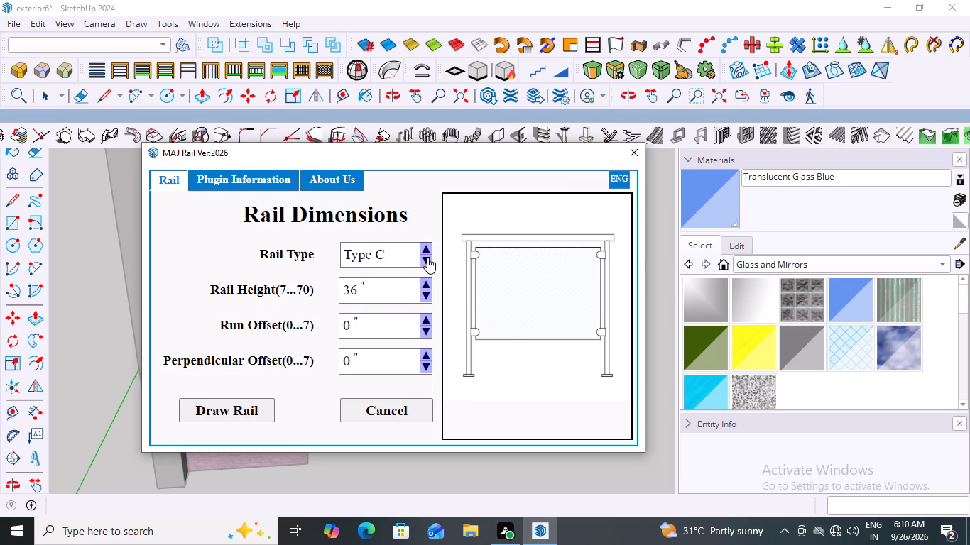
click(427, 258)
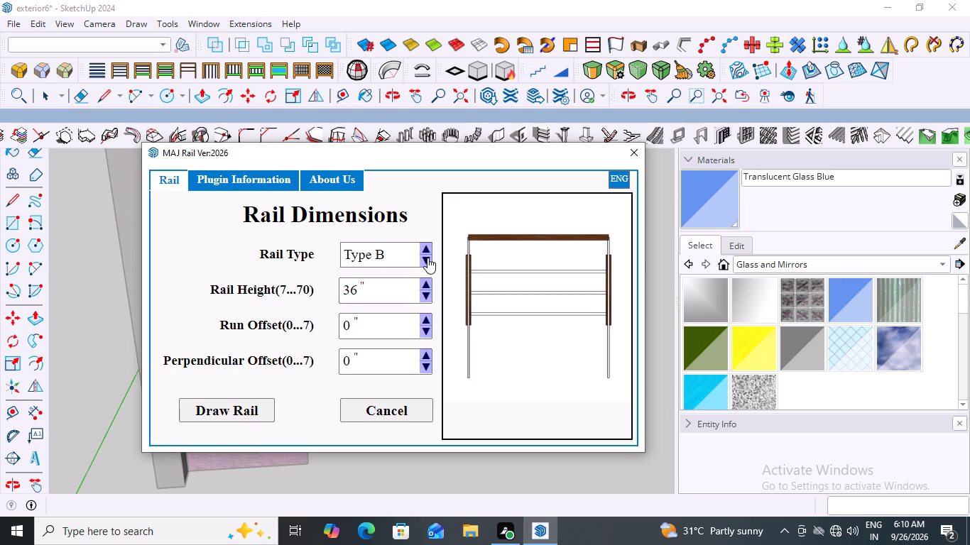
click(427, 258)
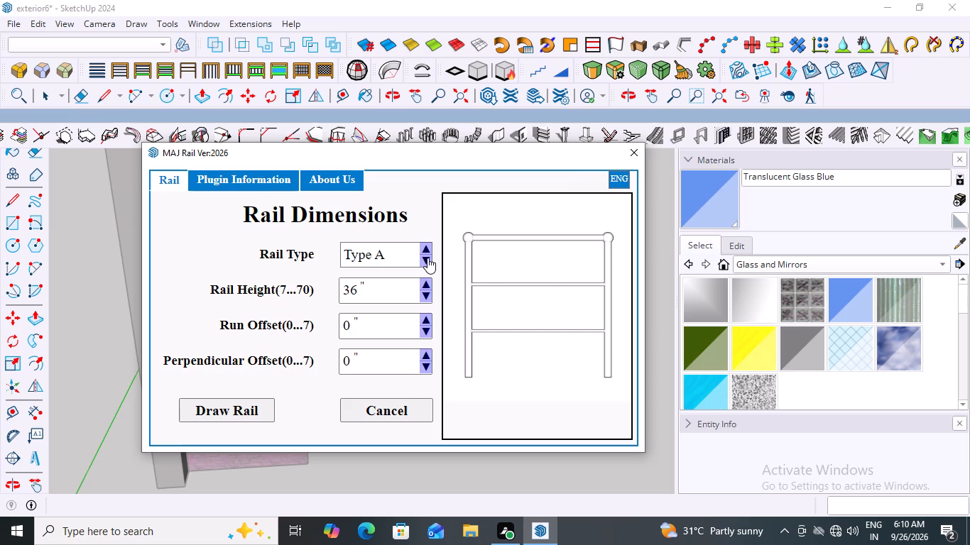
click(427, 258)
click(423, 248)
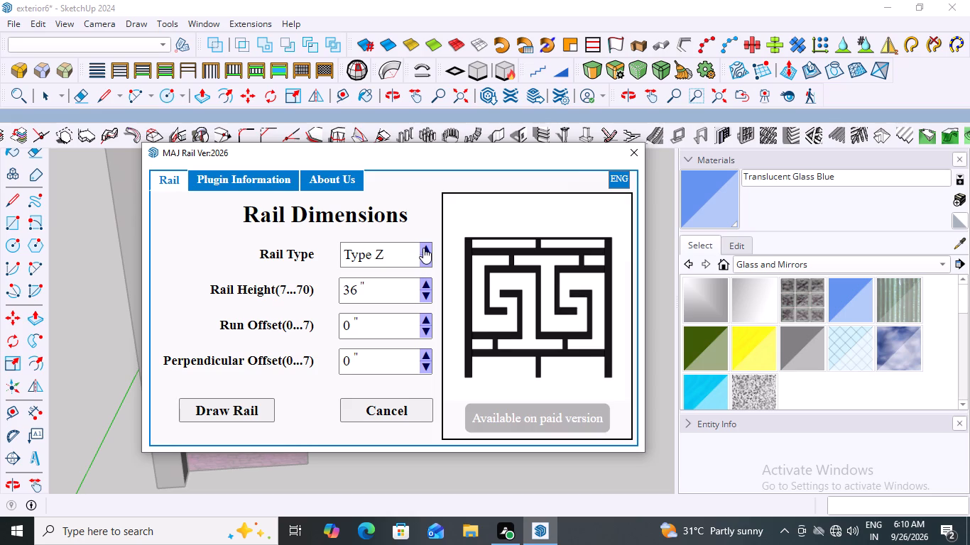
click(423, 248)
click(423, 248)
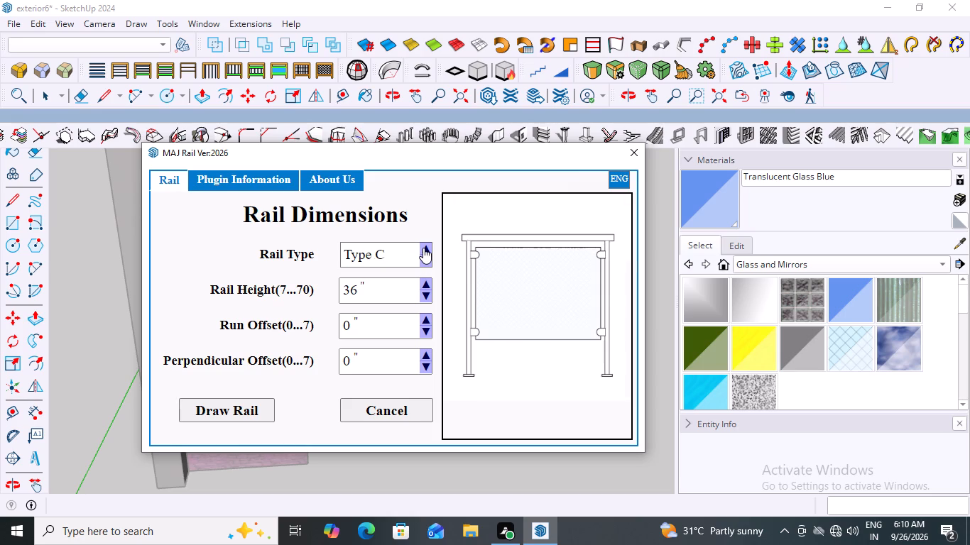
click(422, 256)
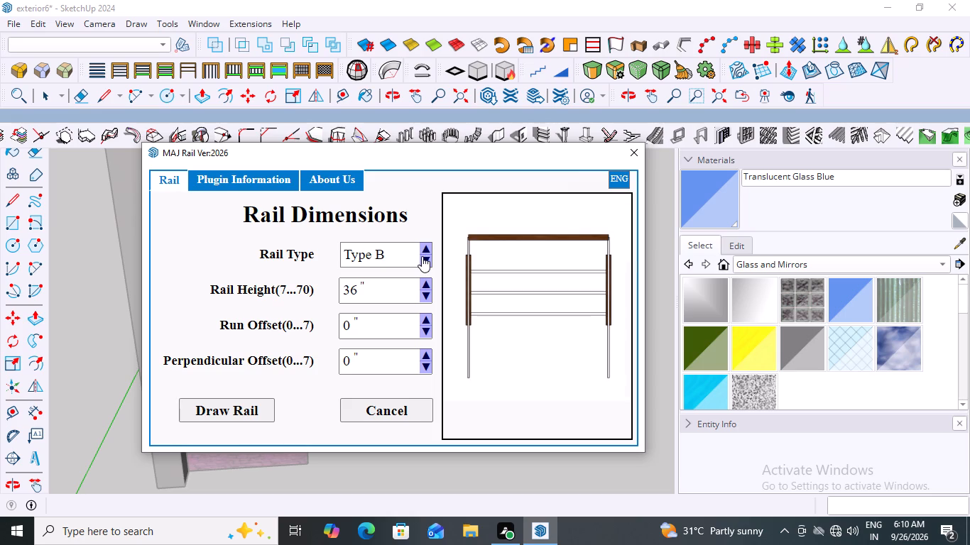
click(422, 256)
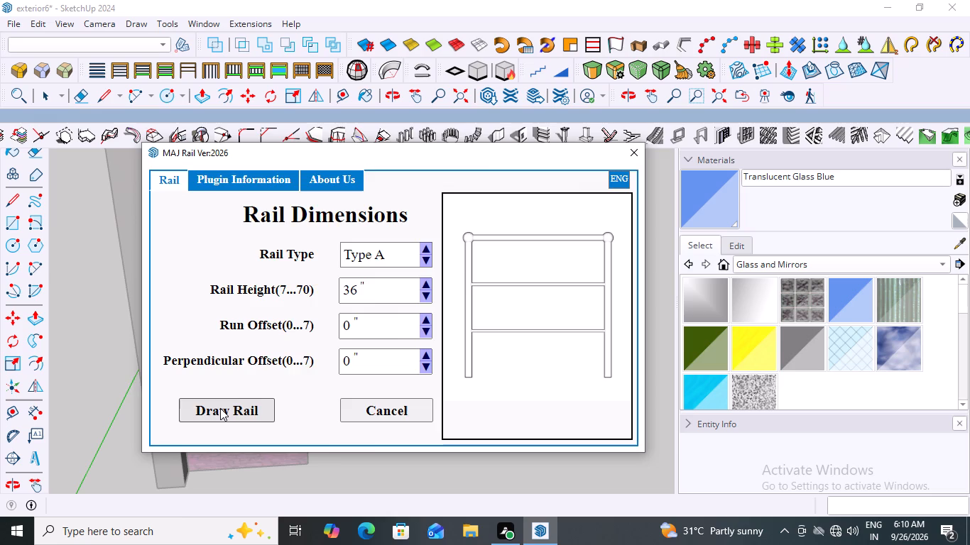
click(220, 408)
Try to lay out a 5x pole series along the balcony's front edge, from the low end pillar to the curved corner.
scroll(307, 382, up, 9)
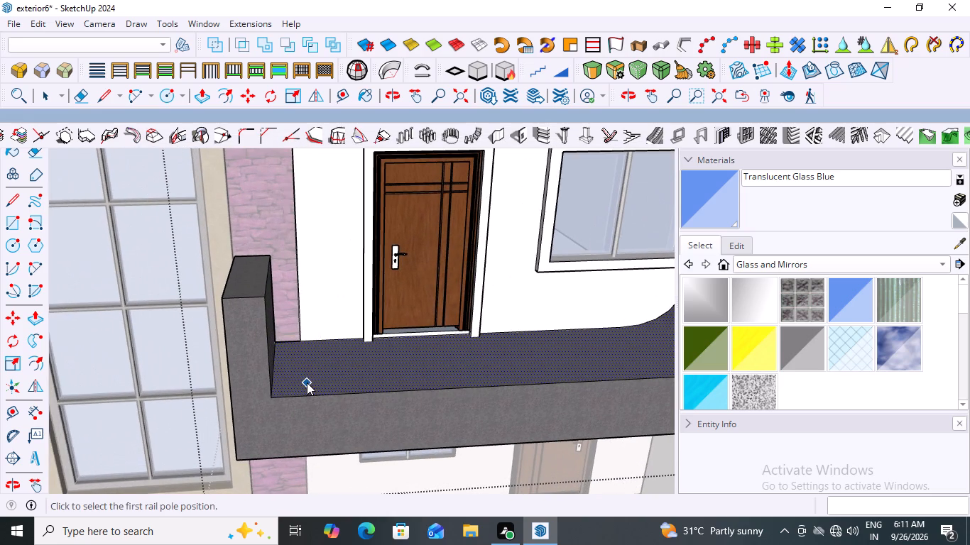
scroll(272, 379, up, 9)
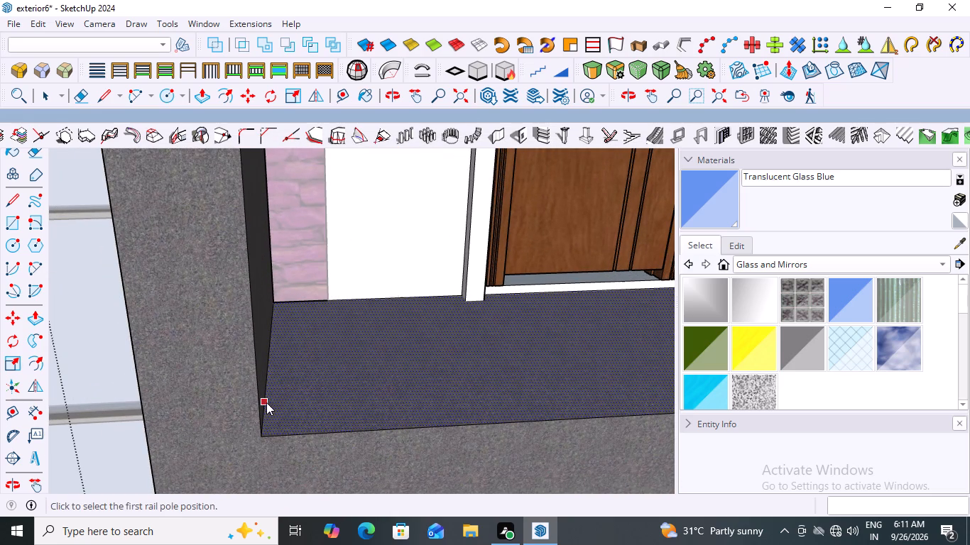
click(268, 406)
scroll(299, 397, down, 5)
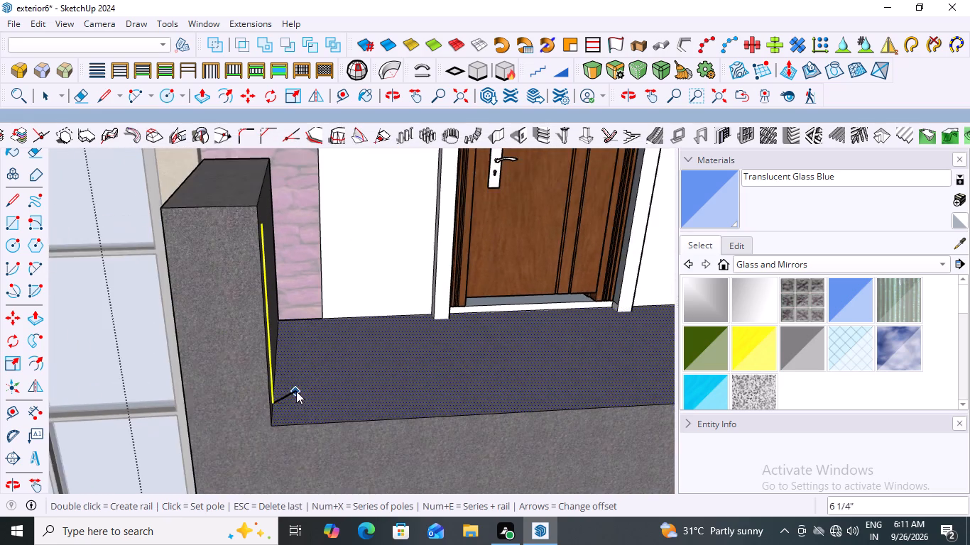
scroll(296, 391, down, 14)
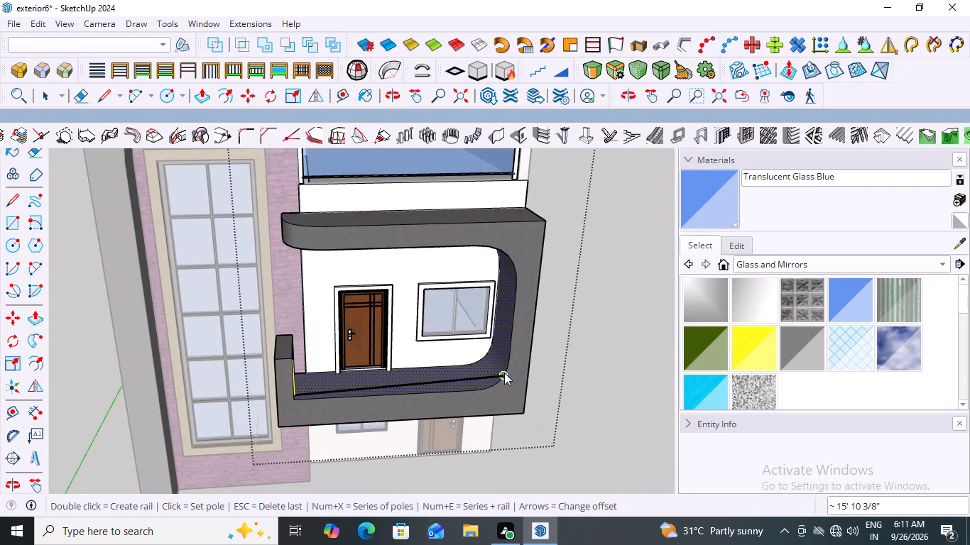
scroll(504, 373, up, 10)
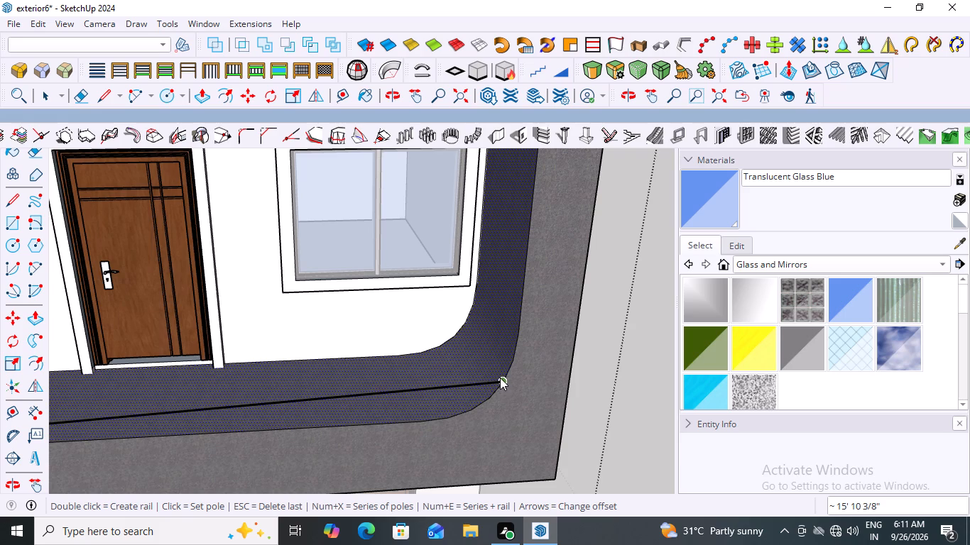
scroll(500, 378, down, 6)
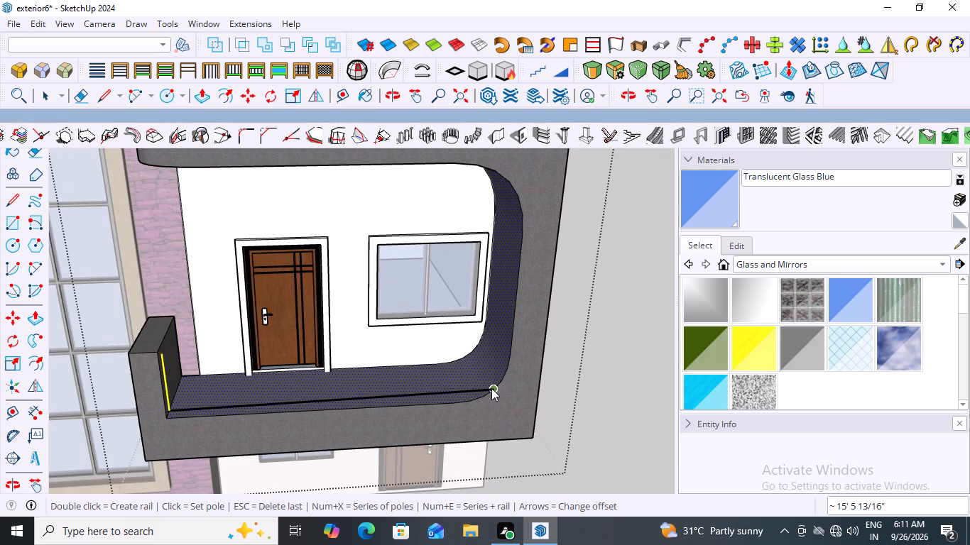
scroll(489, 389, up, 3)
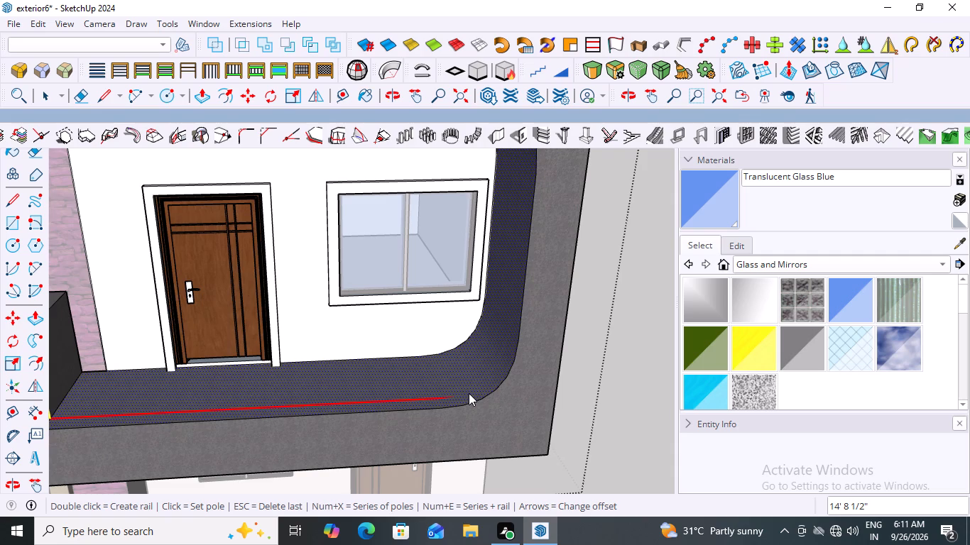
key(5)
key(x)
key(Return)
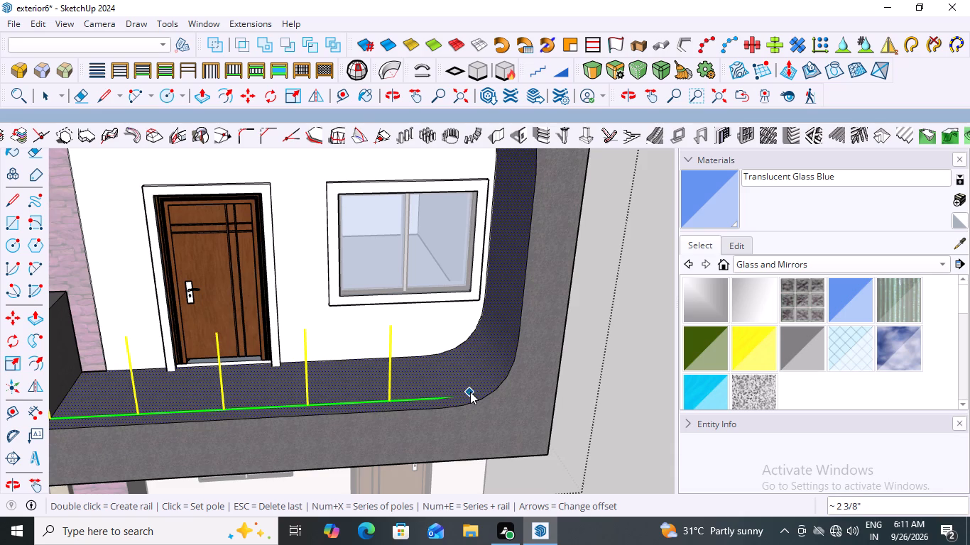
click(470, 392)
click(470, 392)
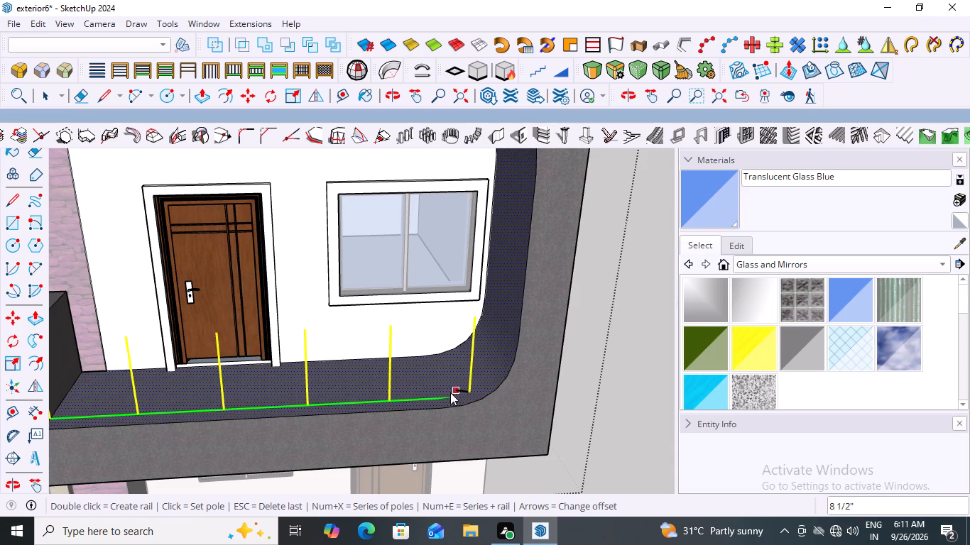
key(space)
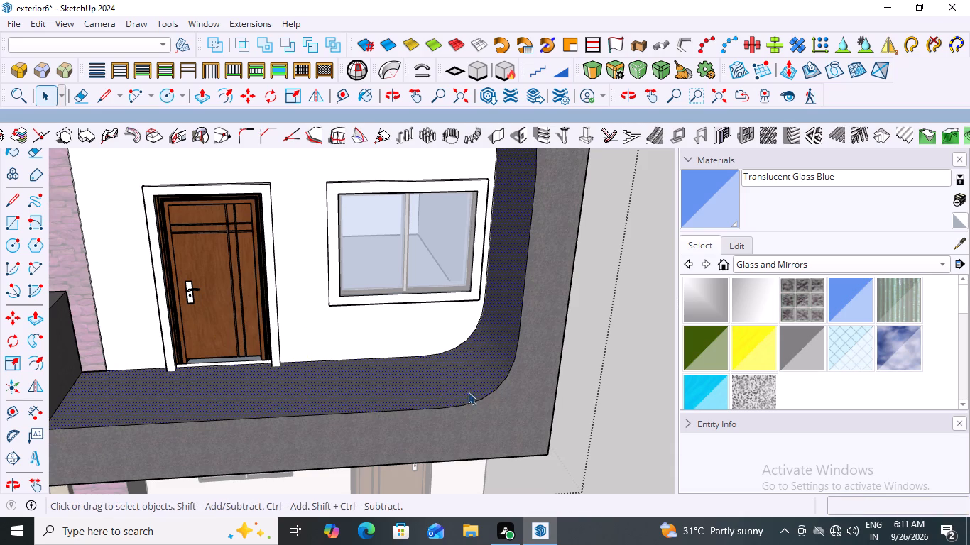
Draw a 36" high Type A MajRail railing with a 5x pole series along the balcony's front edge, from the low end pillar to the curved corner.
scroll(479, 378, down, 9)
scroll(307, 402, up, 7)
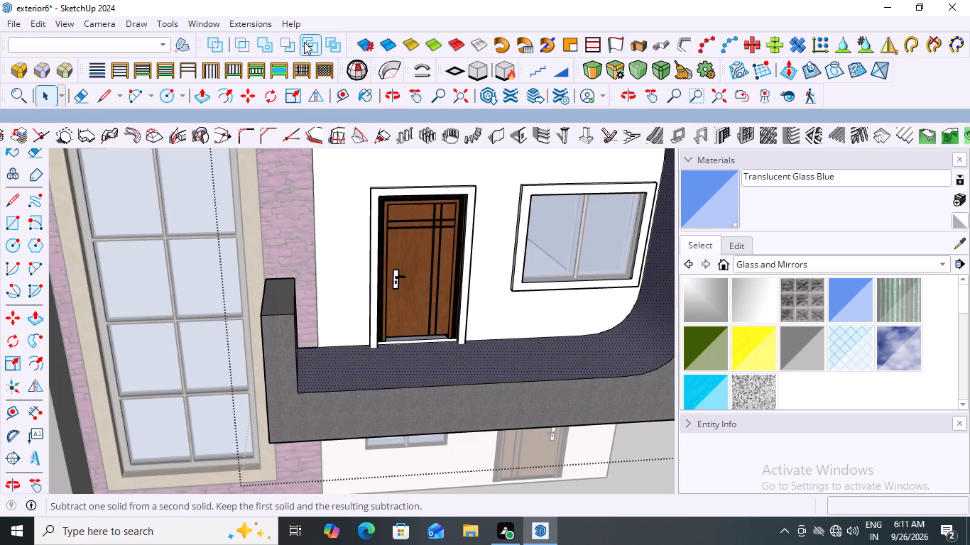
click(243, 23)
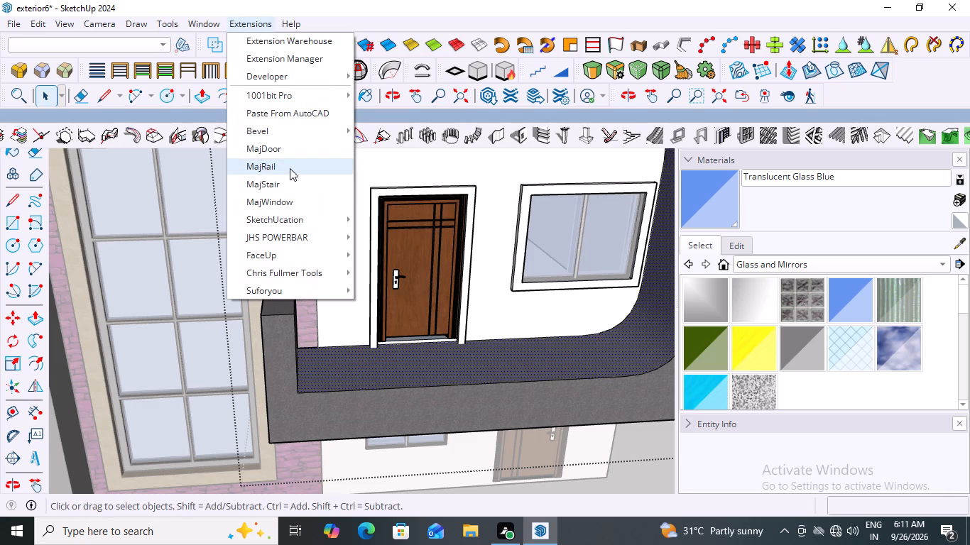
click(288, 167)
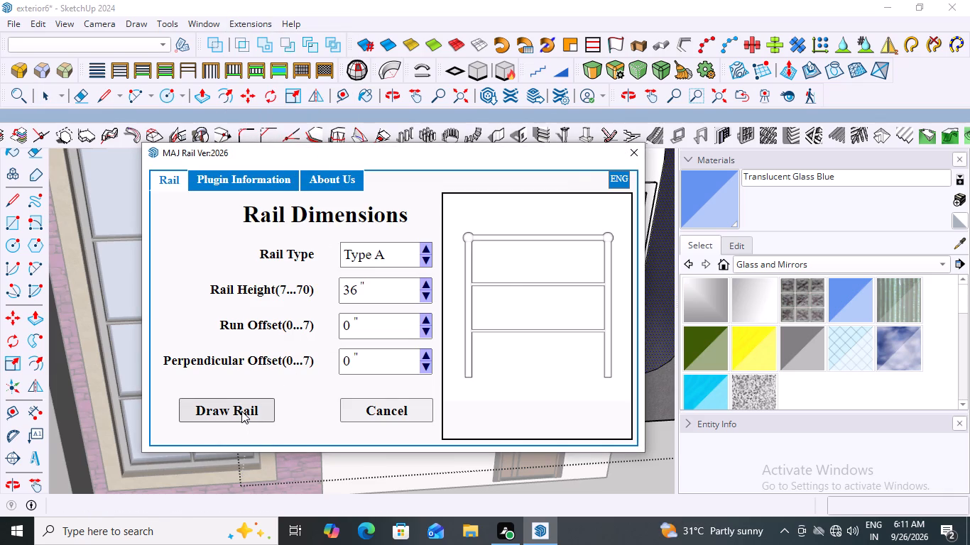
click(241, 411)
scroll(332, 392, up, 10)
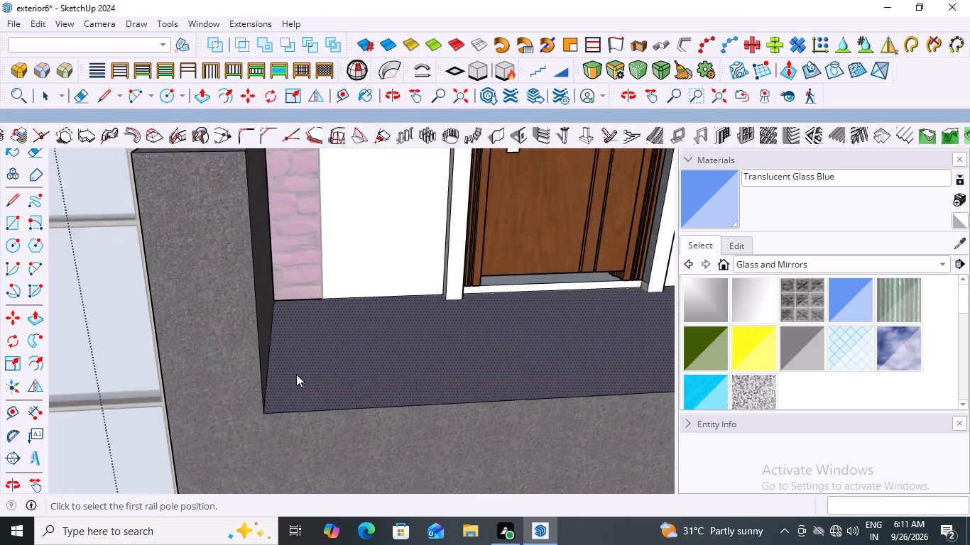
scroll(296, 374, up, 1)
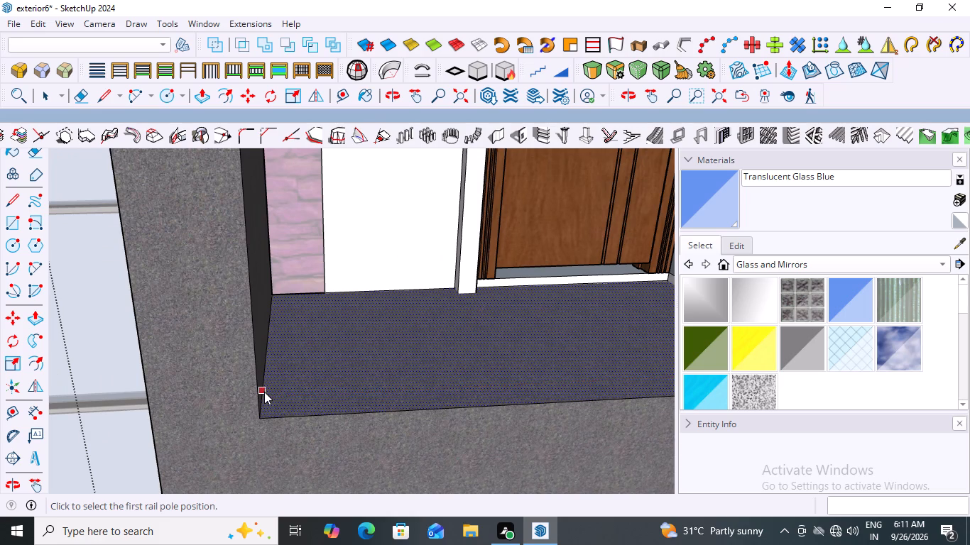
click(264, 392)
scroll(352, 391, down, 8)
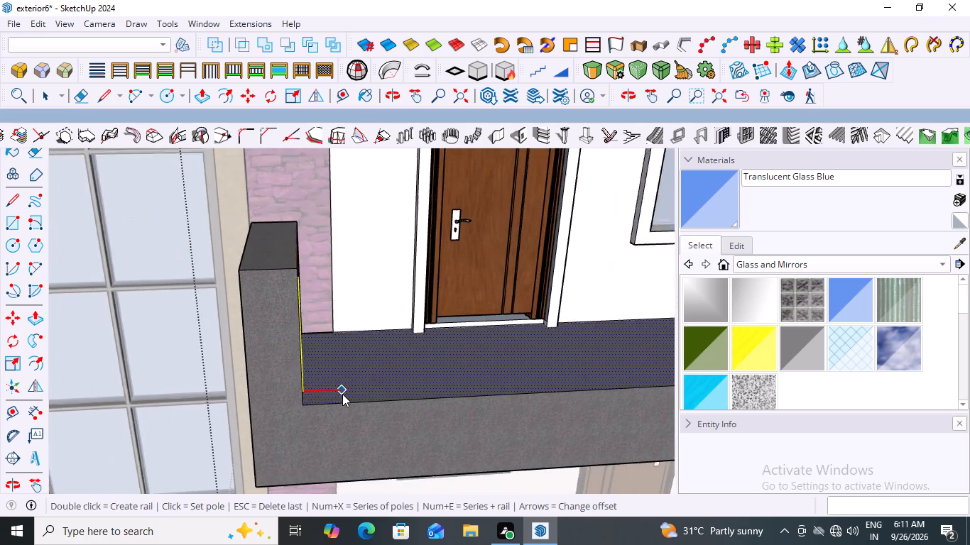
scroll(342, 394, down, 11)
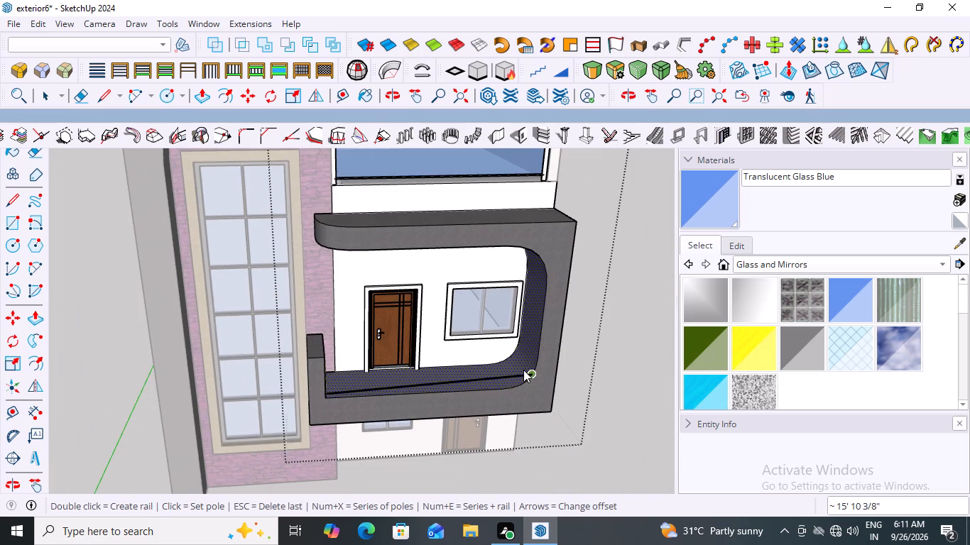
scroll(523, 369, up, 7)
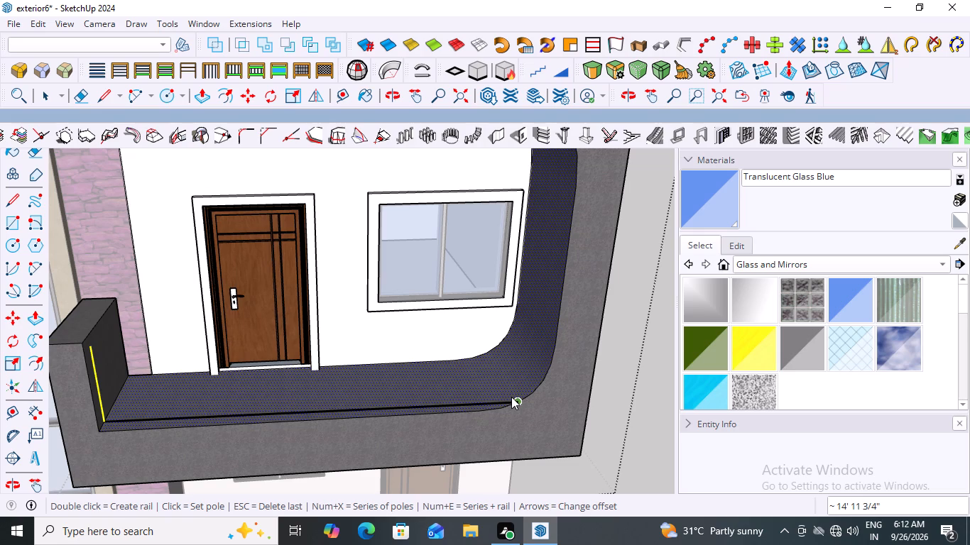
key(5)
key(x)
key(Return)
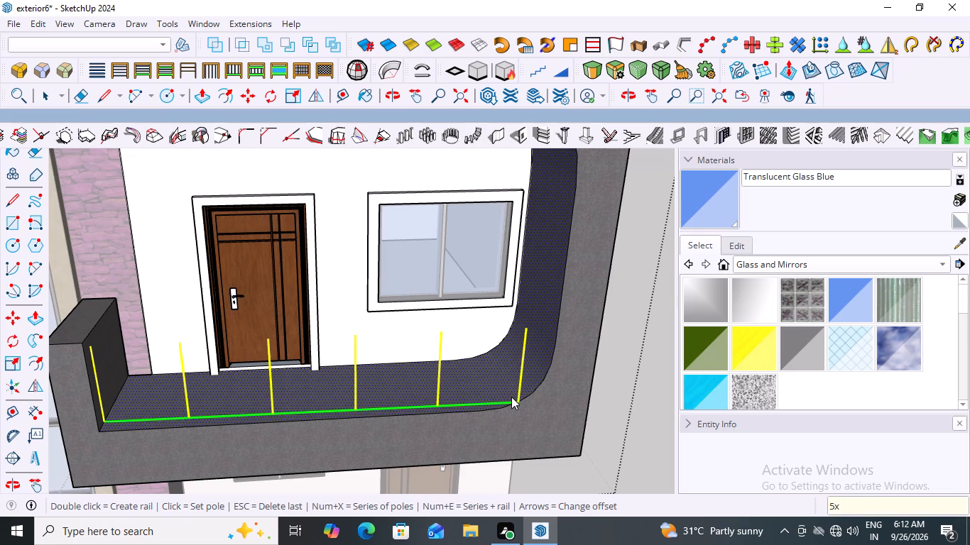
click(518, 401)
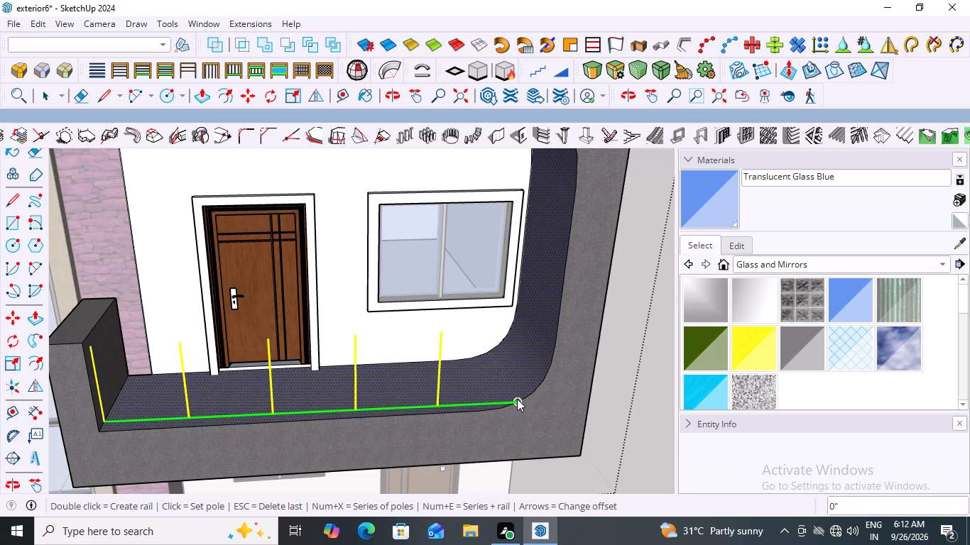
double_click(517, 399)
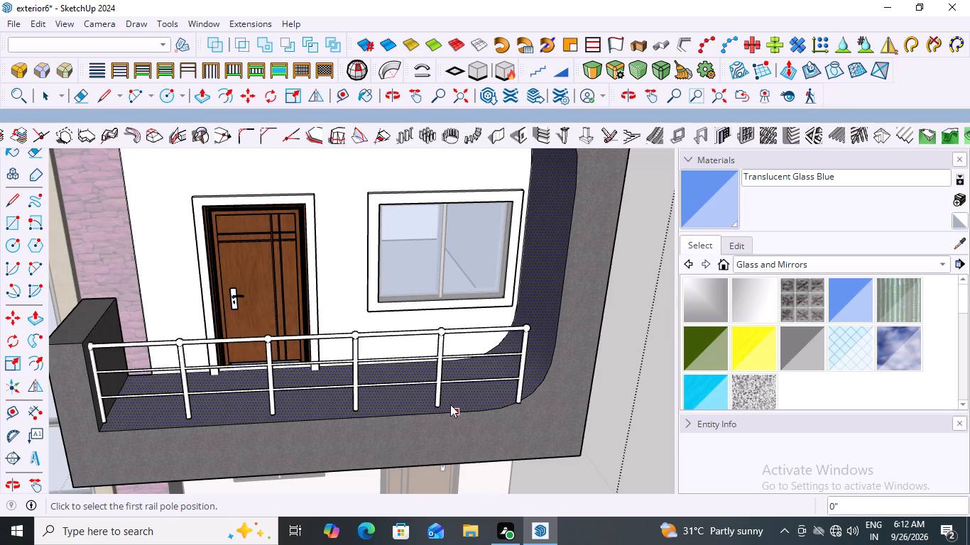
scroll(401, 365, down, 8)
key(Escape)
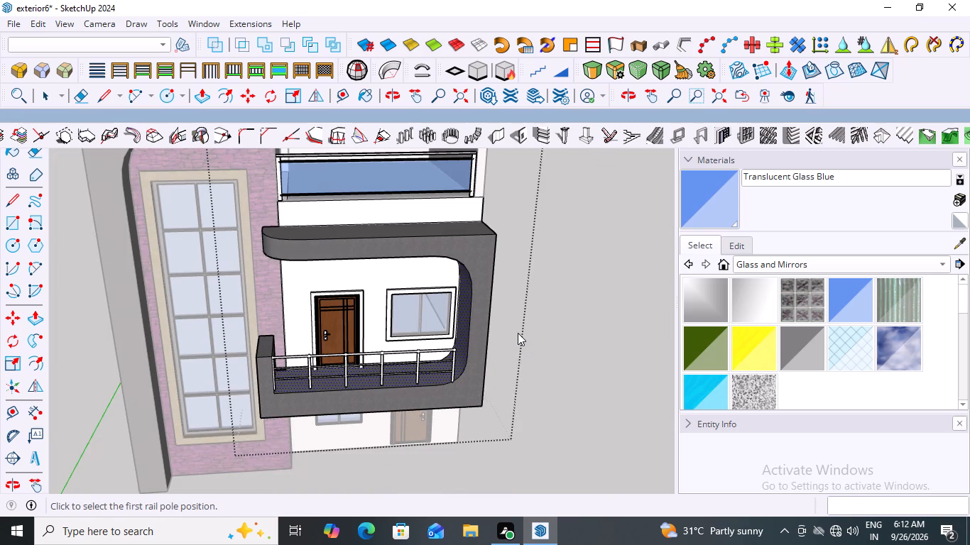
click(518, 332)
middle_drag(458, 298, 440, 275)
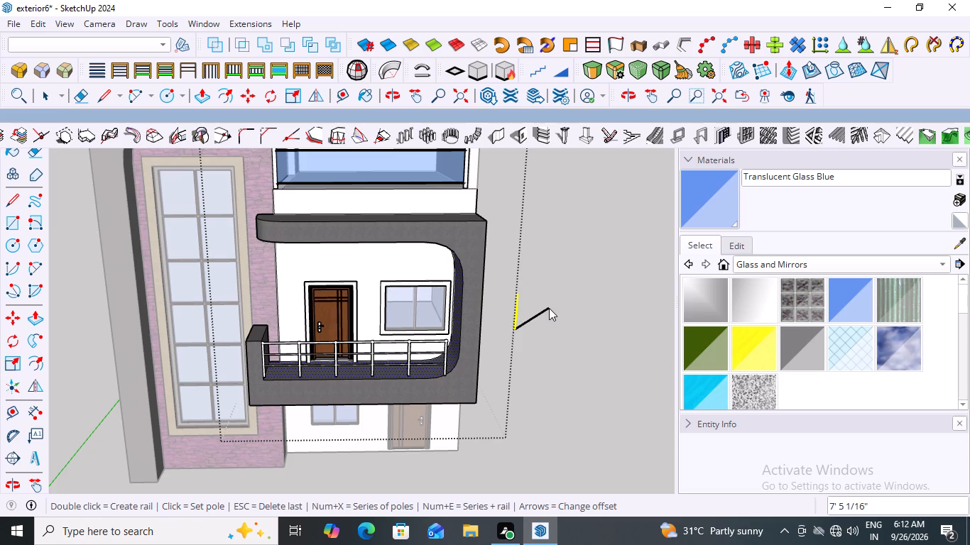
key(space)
Examine the railing's fit at the curved corner and end pillar, leave the frame group, and review the railing against the facade.
middle_click(494, 325)
middle_drag(484, 359, 513, 294)
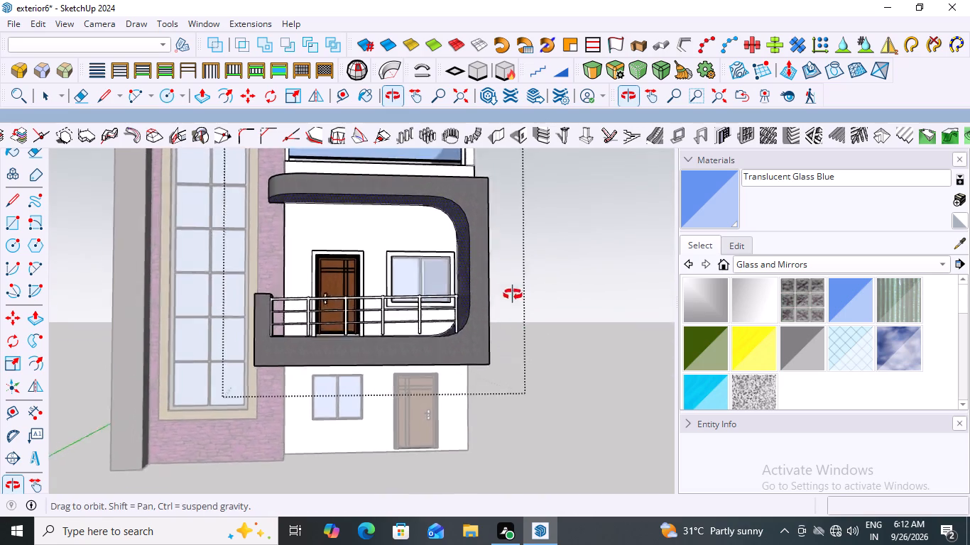
middle_drag(513, 294, 506, 387)
scroll(438, 402, up, 6)
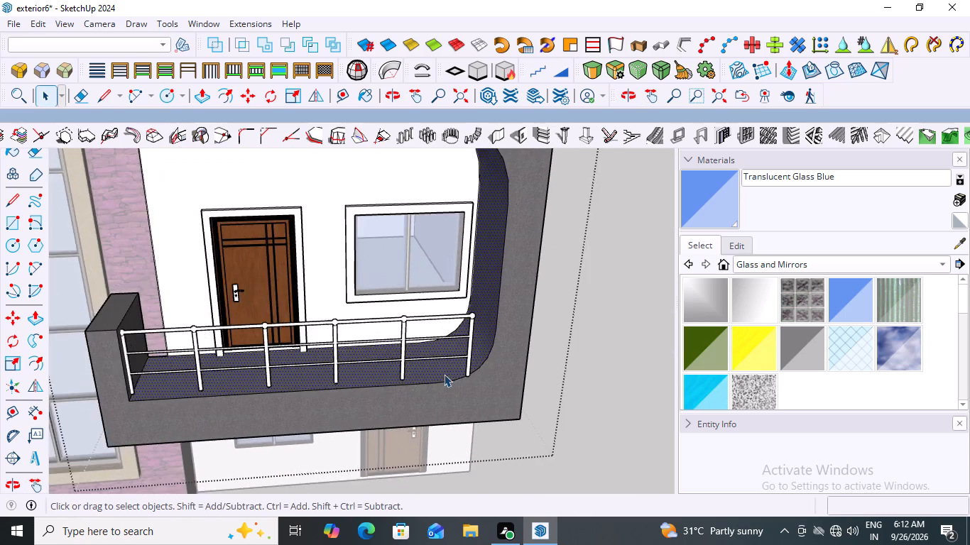
scroll(444, 374, up, 12)
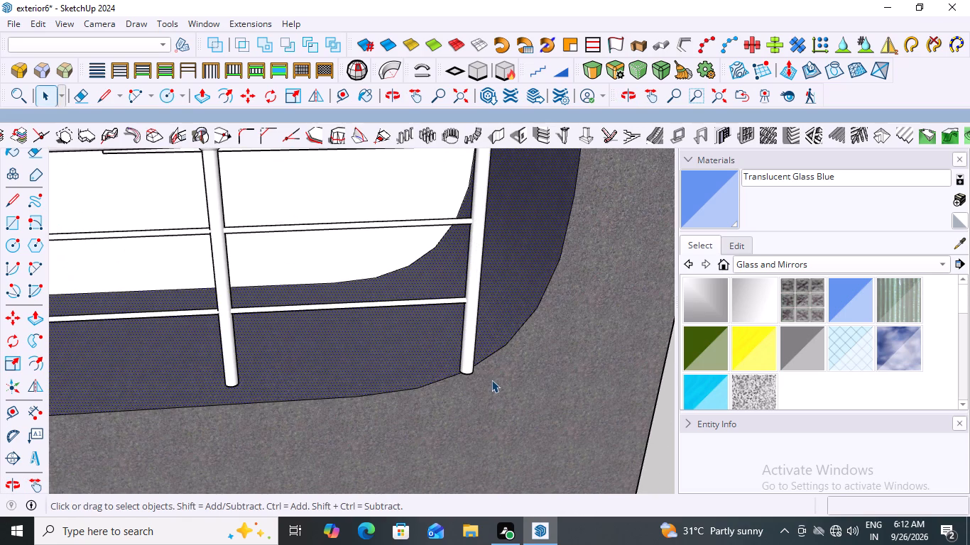
scroll(501, 375, down, 13)
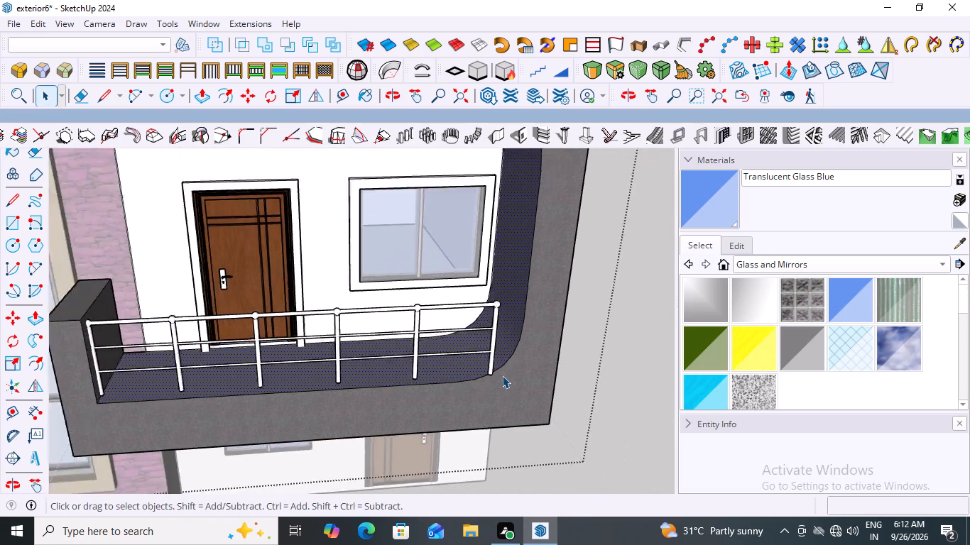
scroll(502, 375, down, 4)
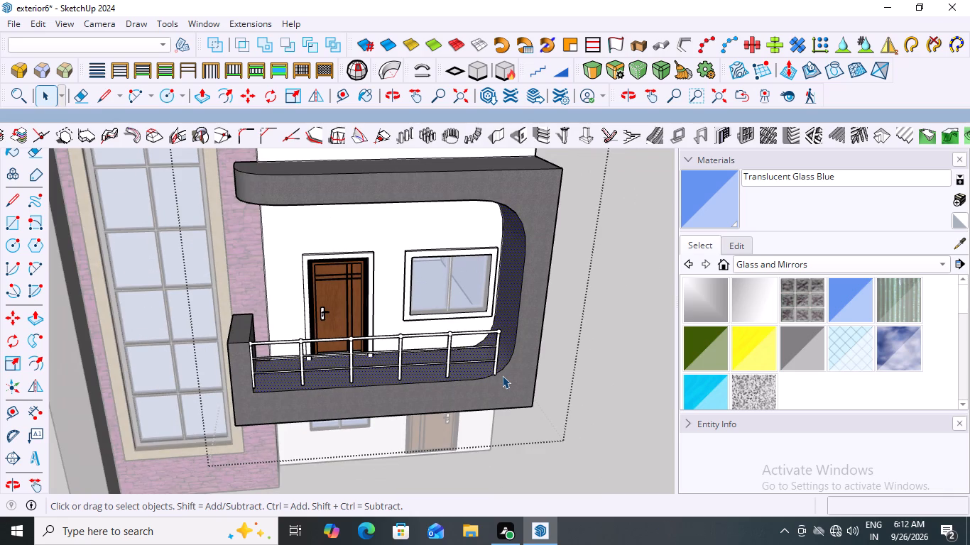
middle_drag(303, 361, 360, 325)
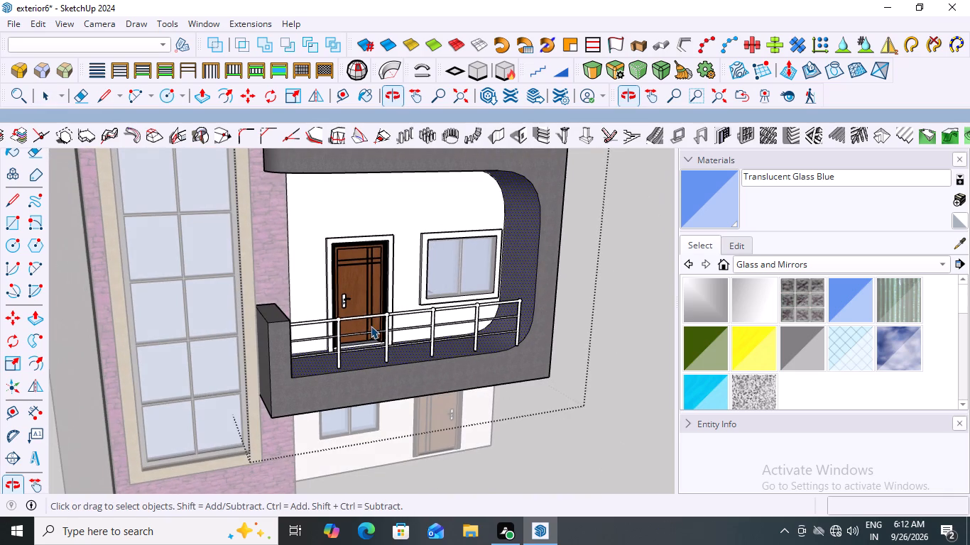
scroll(315, 321, down, 1)
middle_drag(297, 340, 198, 312)
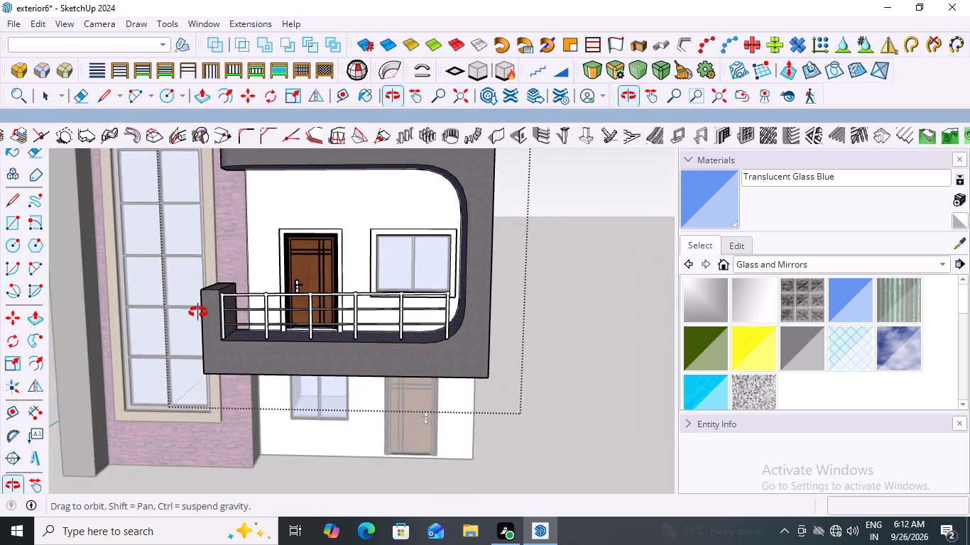
middle_drag(198, 312, 204, 311)
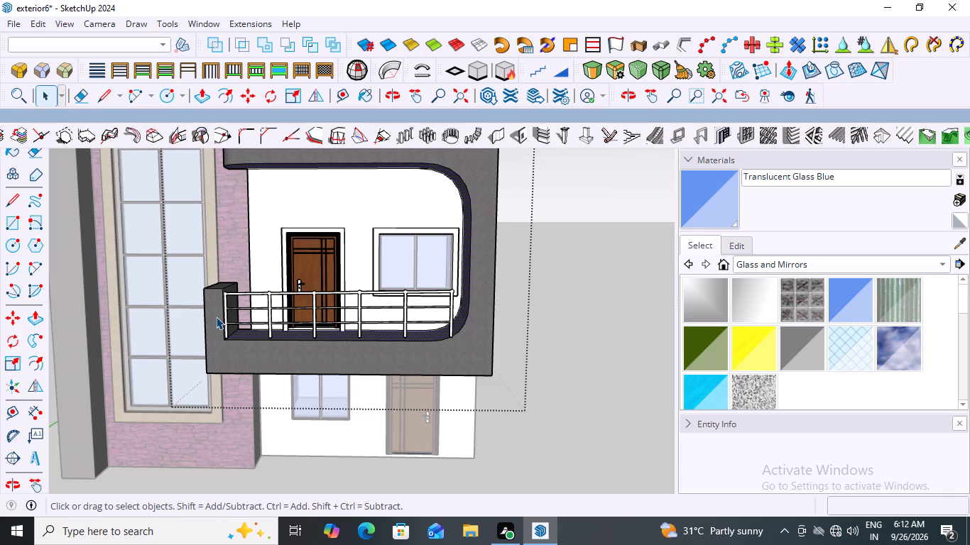
key(space)
key(Escape)
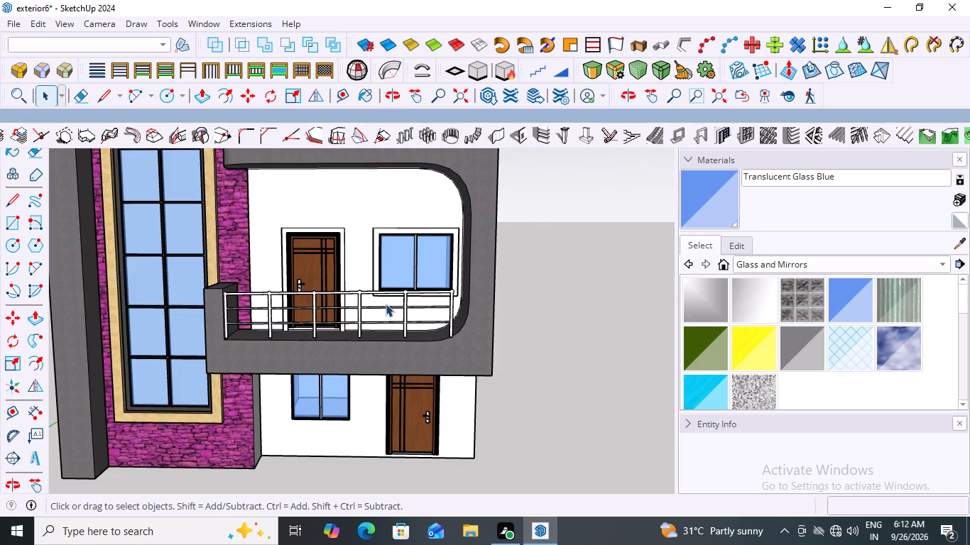
scroll(342, 319, down, 2)
scroll(477, 341, down, 2)
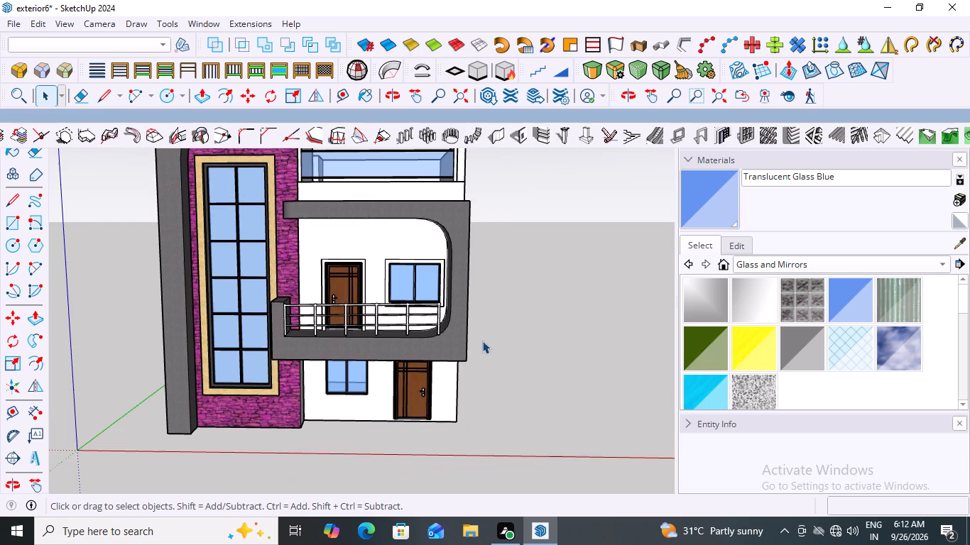
scroll(354, 309, up, 6)
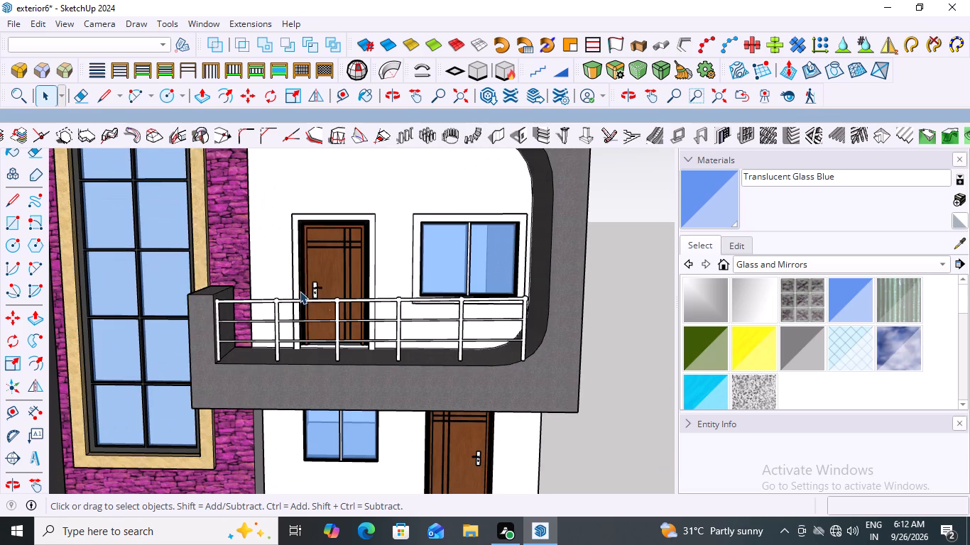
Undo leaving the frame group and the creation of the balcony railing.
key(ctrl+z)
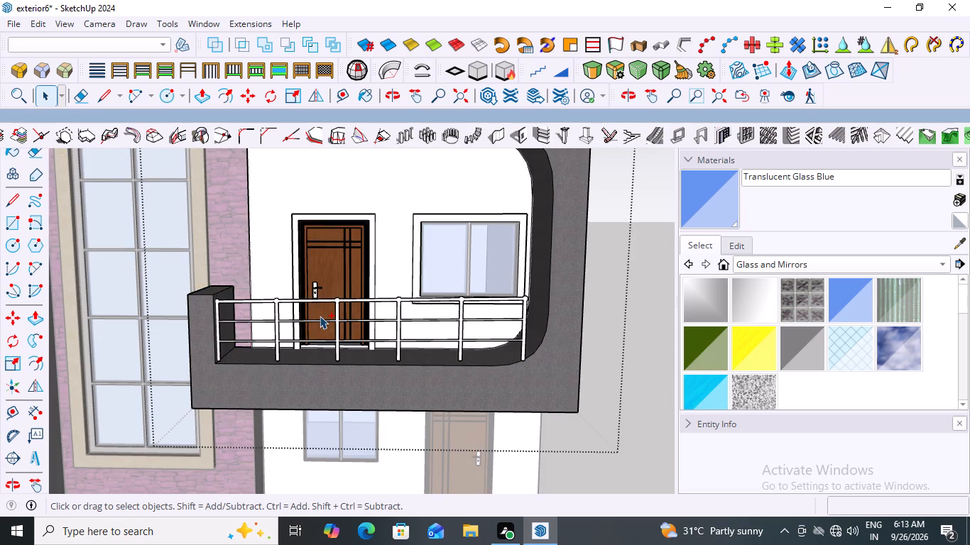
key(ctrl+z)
Draw a line about 14' 7" long on the balcony floor, set back from the front edge, from beside the low pillar to the curved corner.
scroll(355, 369, down, 1)
middle_drag(358, 361, 391, 433)
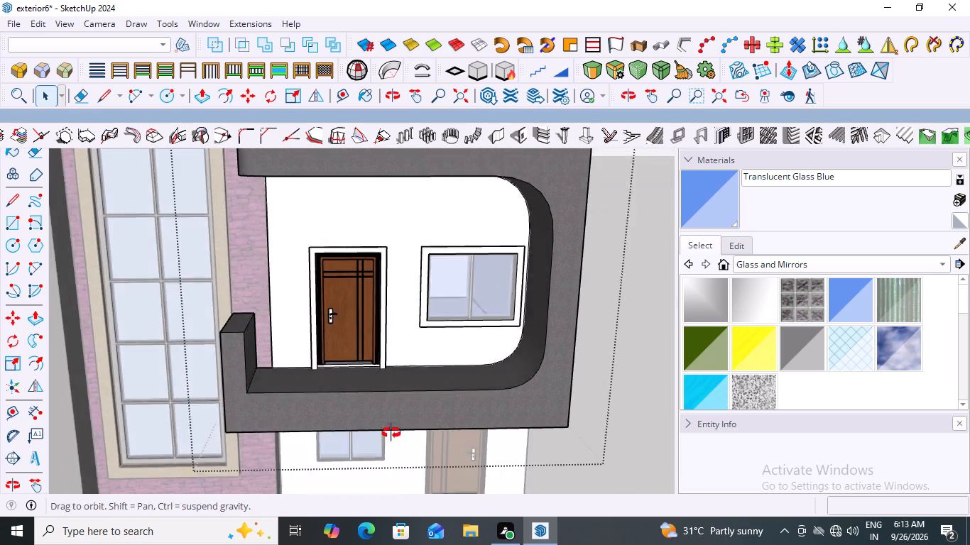
middle_drag(391, 433, 398, 446)
scroll(388, 424, up, 2)
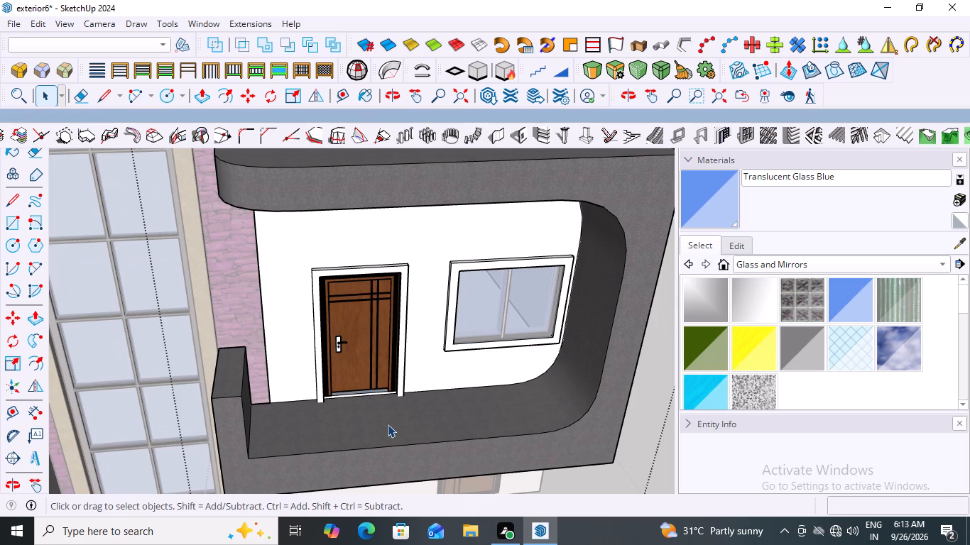
key(l)
scroll(273, 381, down, 3)
middle_drag(318, 400, 312, 375)
scroll(268, 441, up, 6)
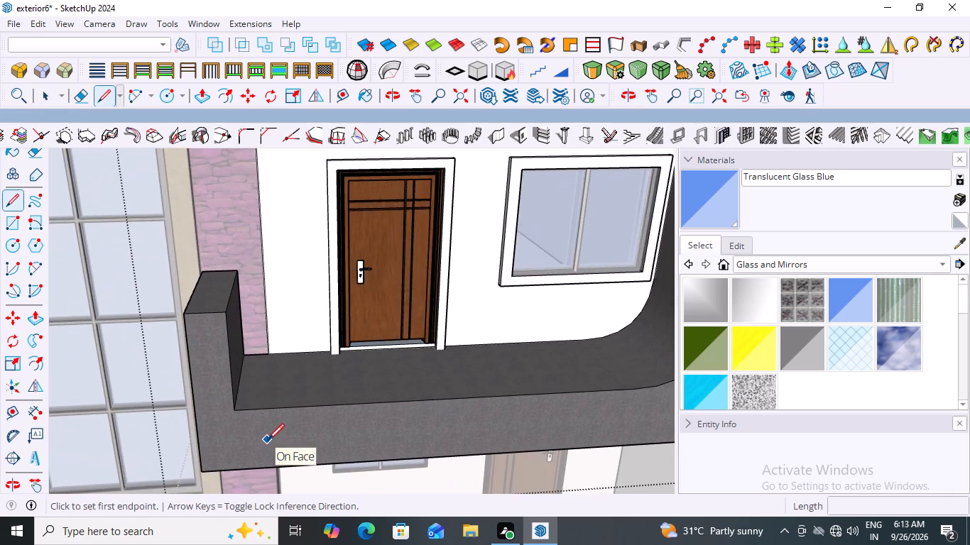
scroll(268, 422, down, 7)
scroll(283, 428, up, 3)
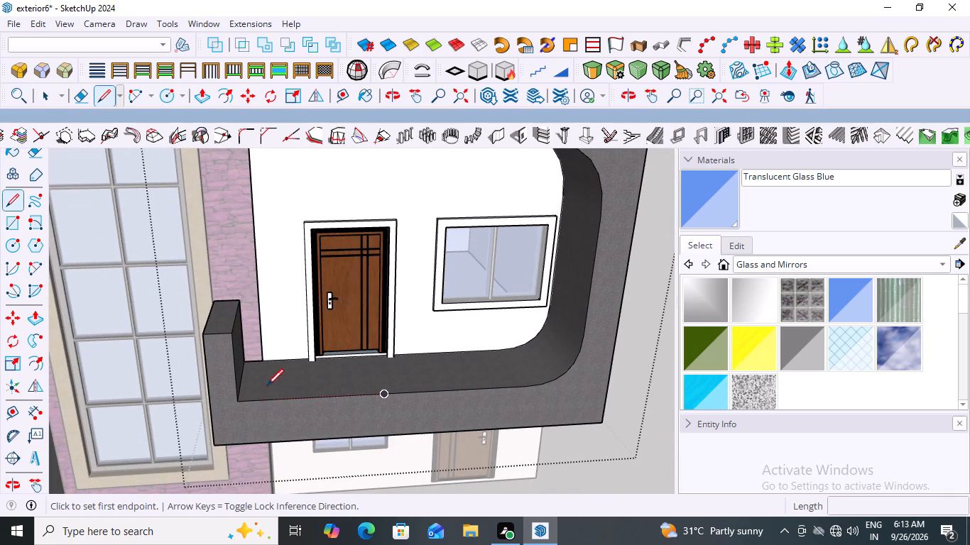
scroll(251, 386, up, 6)
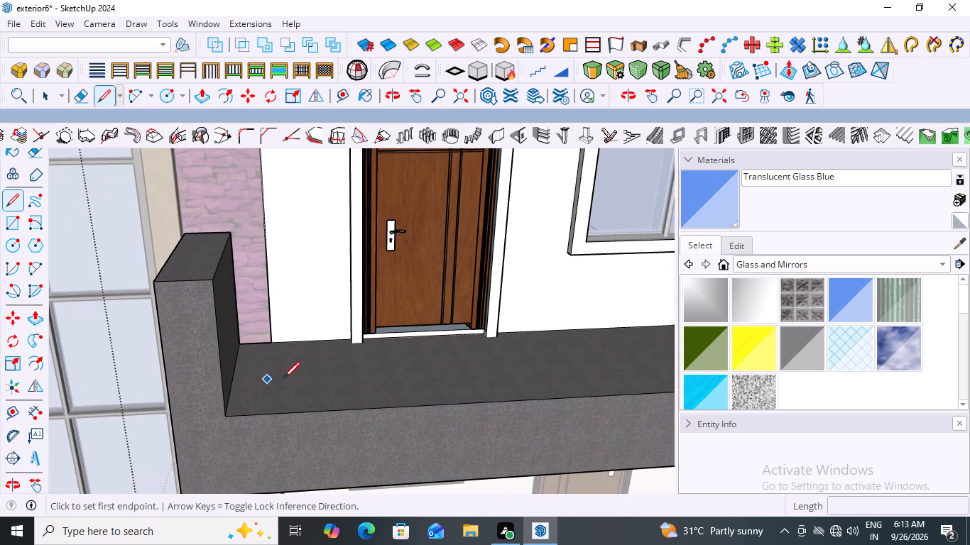
click(246, 392)
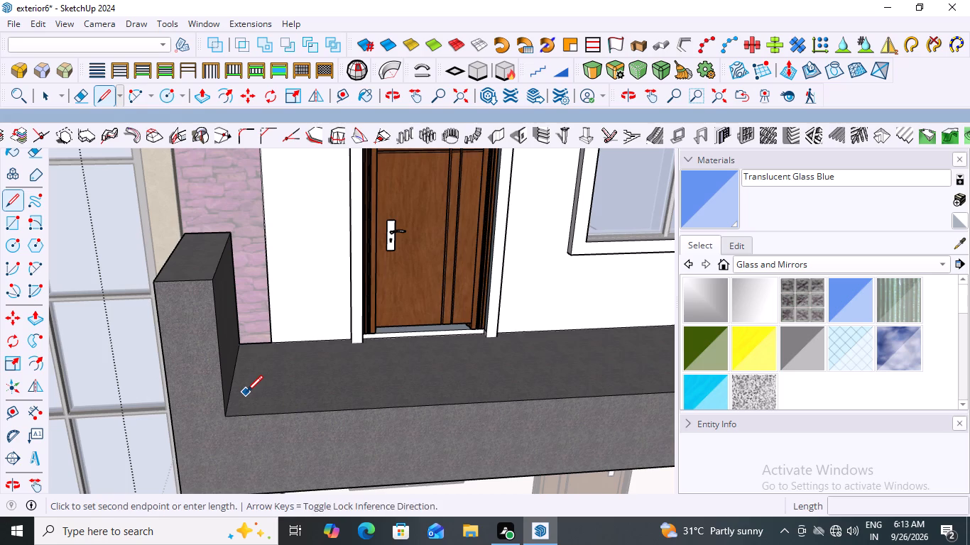
scroll(315, 390, down, 11)
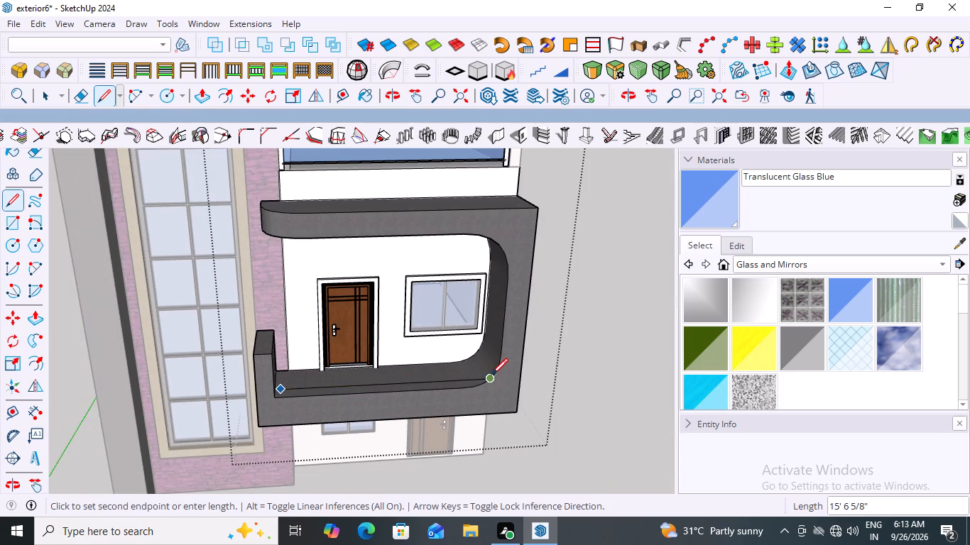
scroll(491, 375, up, 7)
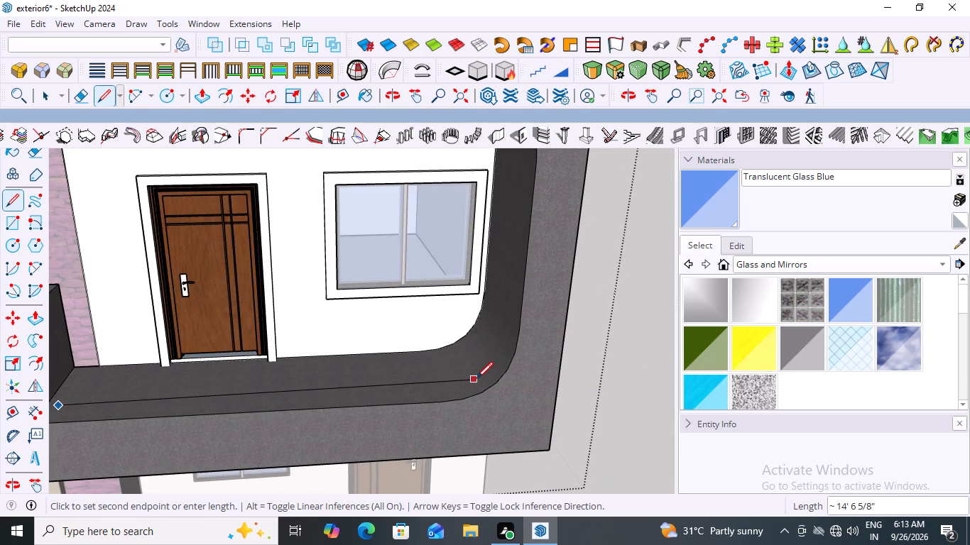
click(478, 379)
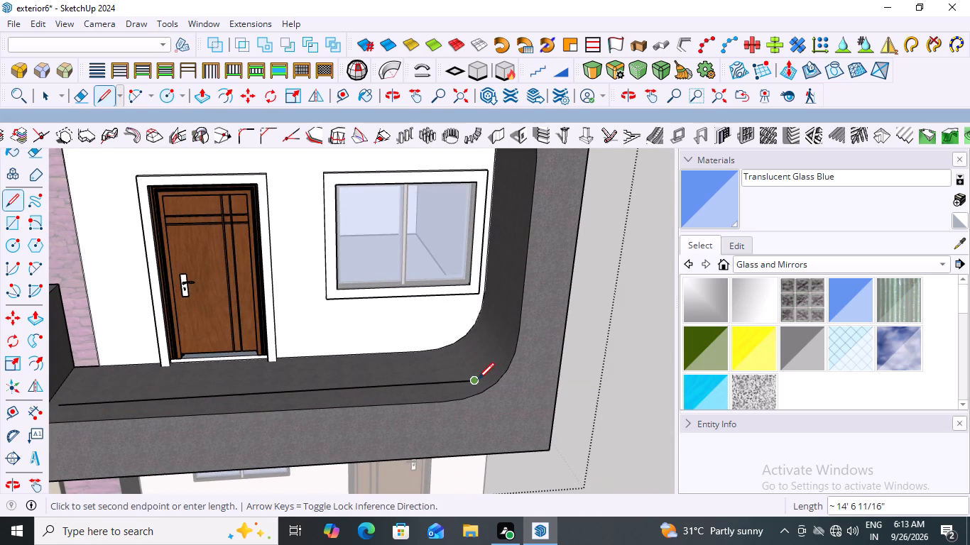
scroll(487, 375, down, 6)
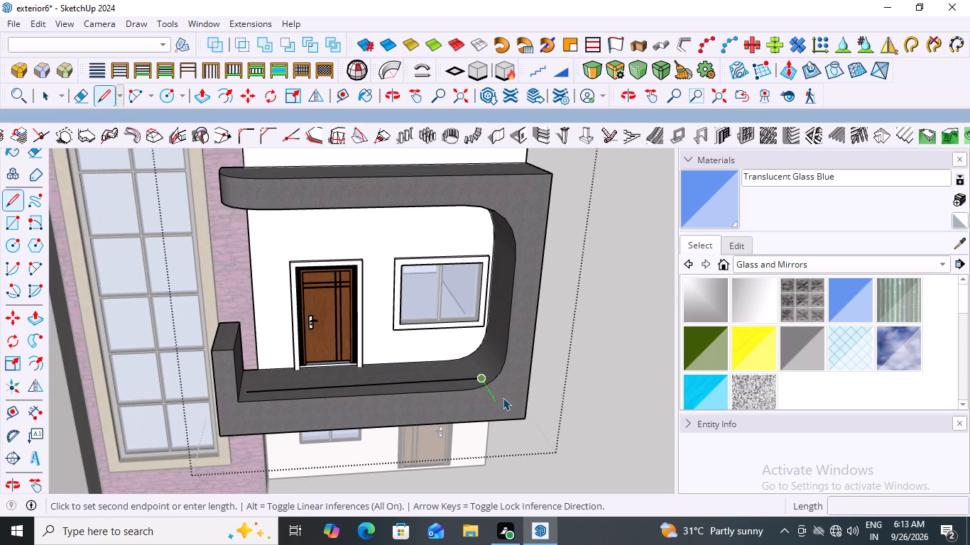
Create a panel fence 3' 7 5/16" high along the line on the balcony floor and leave the frame group.
key(space)
scroll(401, 380, up, 6)
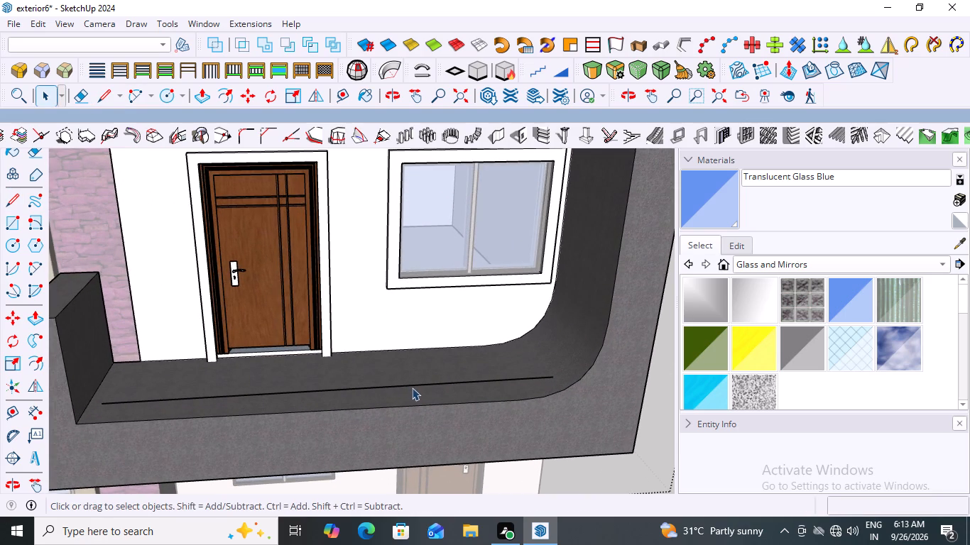
click(425, 385)
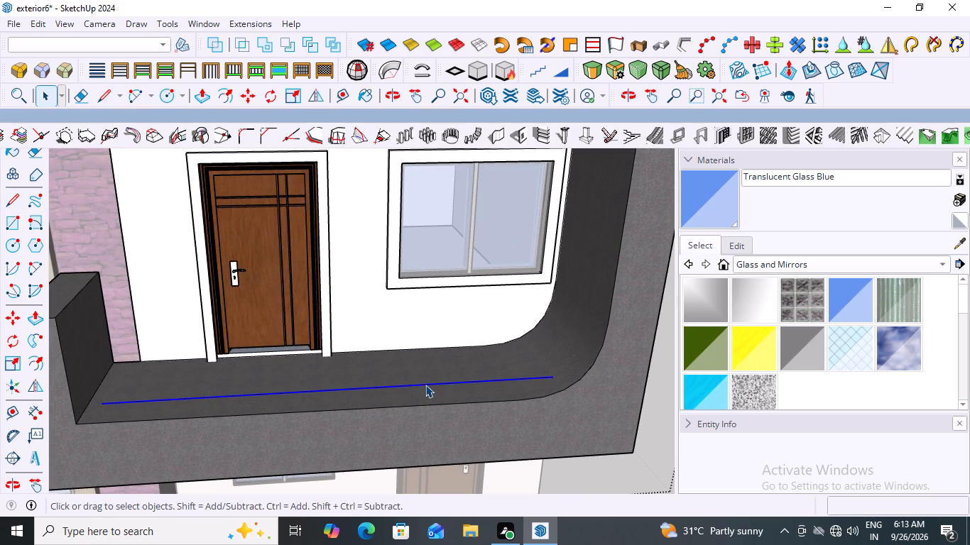
click(283, 69)
click(465, 271)
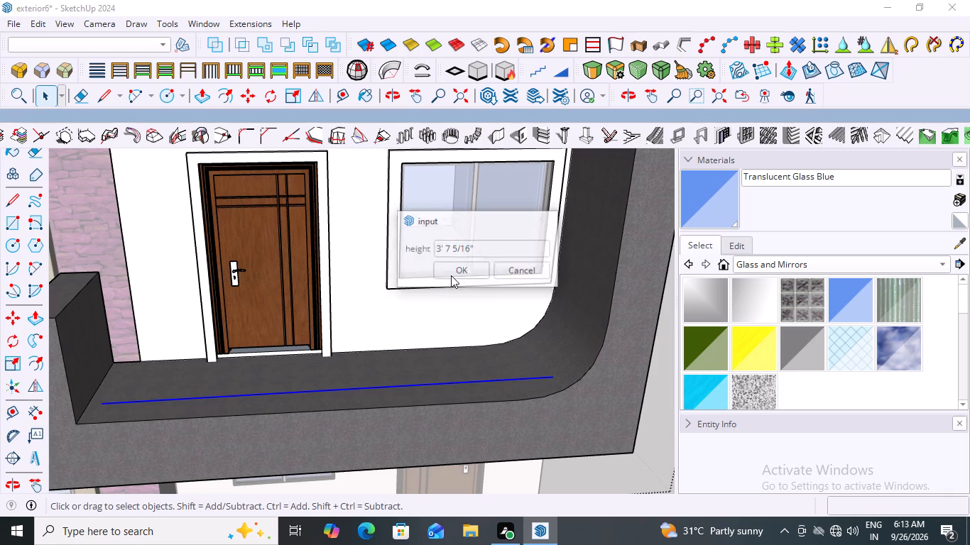
scroll(383, 337, down, 6)
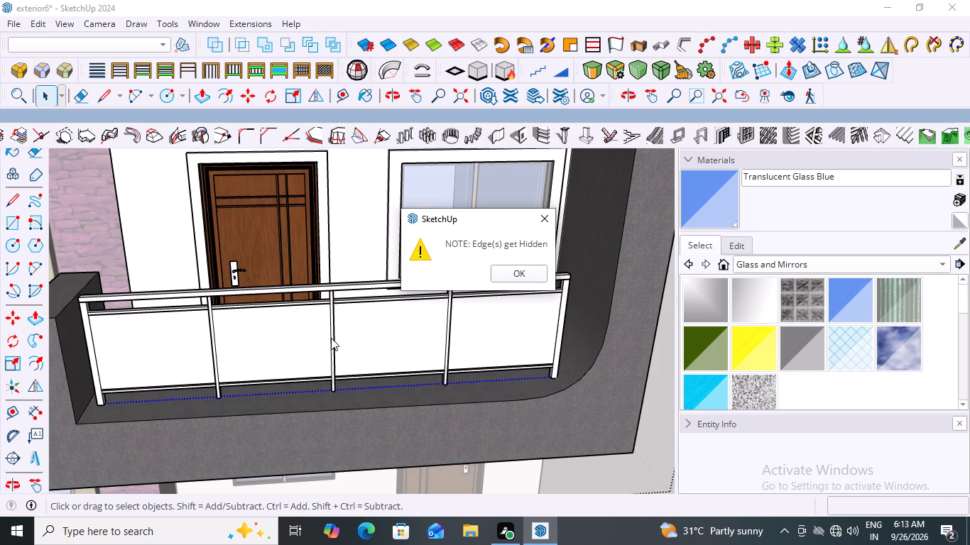
scroll(331, 338, down, 15)
key(Escape)
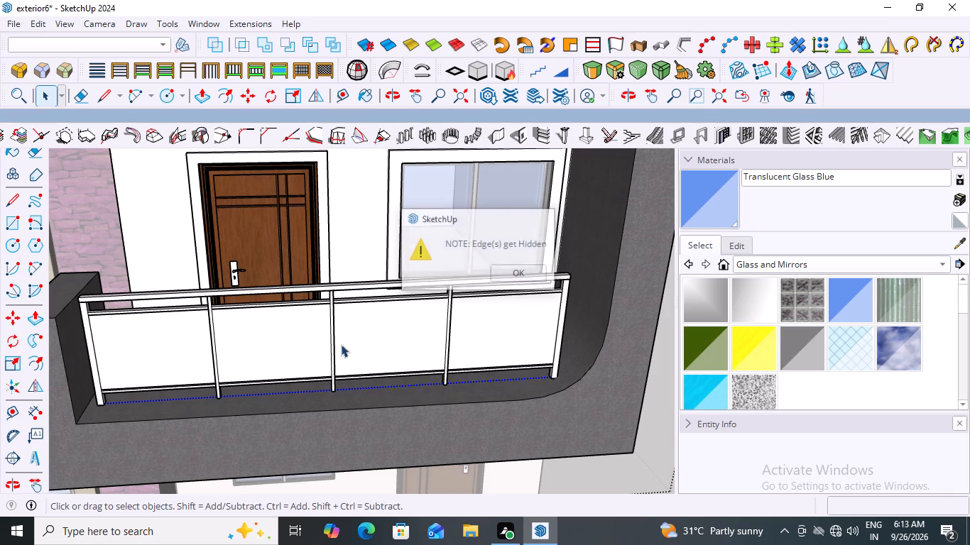
scroll(518, 282, down, 17)
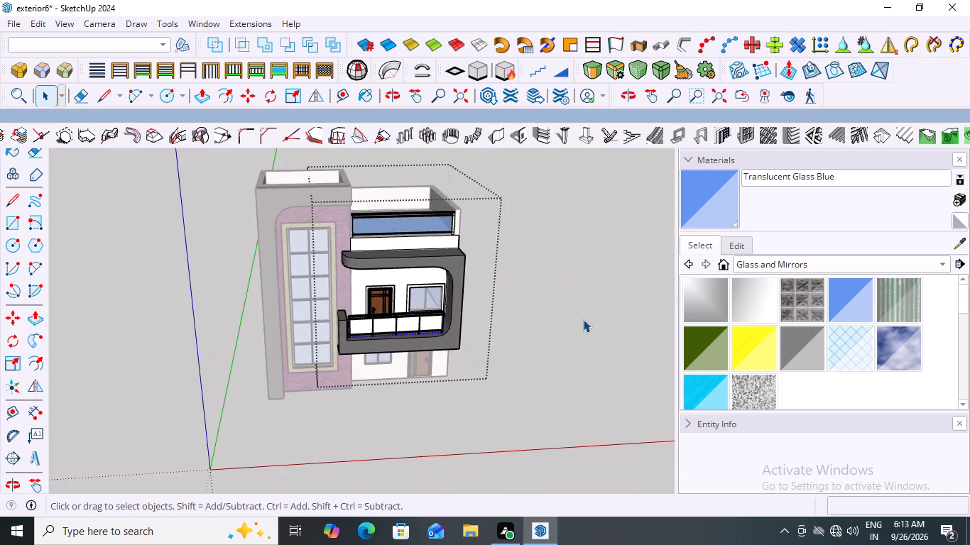
click(584, 316)
Review the panel railing's proportions and placement on the balcony against the whole front facade.
middle_drag(464, 325, 512, 260)
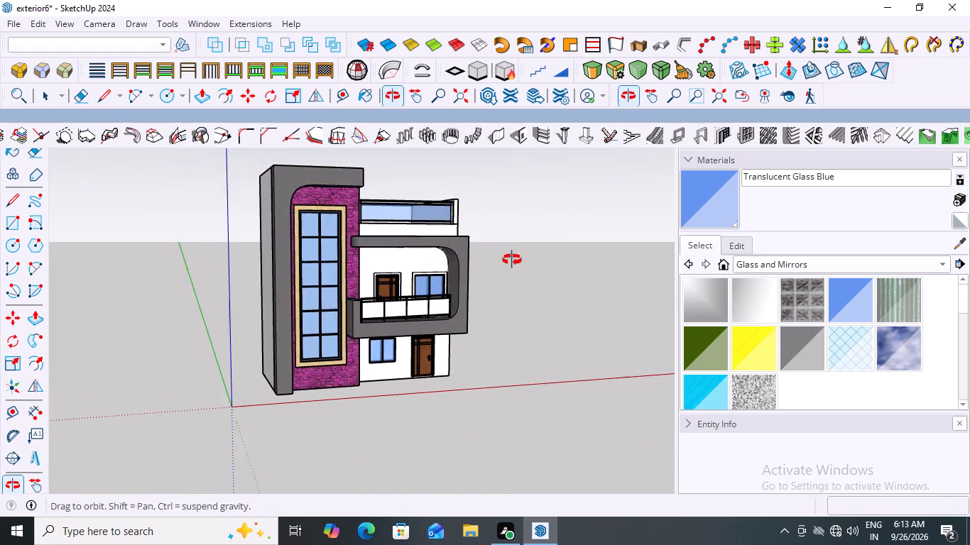
middle_drag(512, 260, 513, 260)
scroll(467, 297, up, 16)
scroll(459, 294, down, 3)
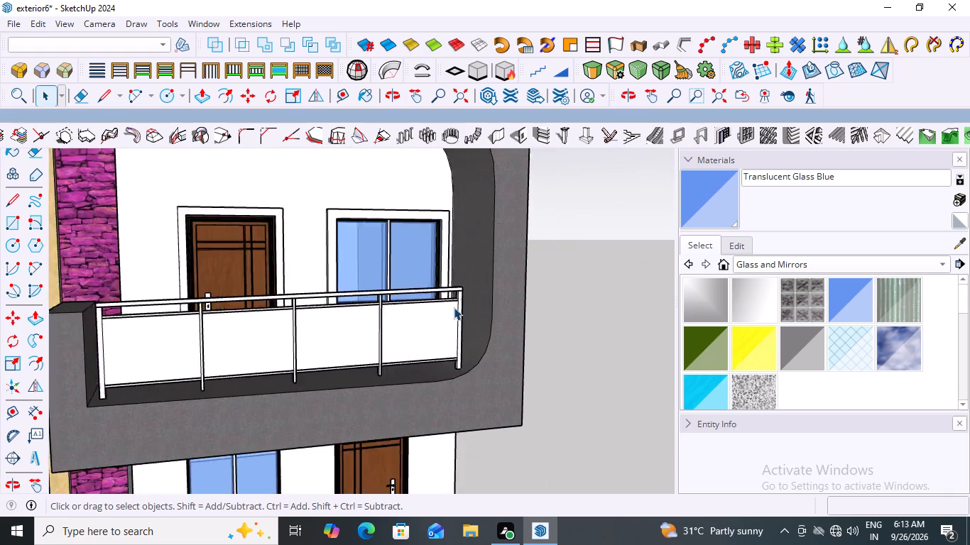
scroll(454, 307, down, 11)
scroll(360, 335, down, 1)
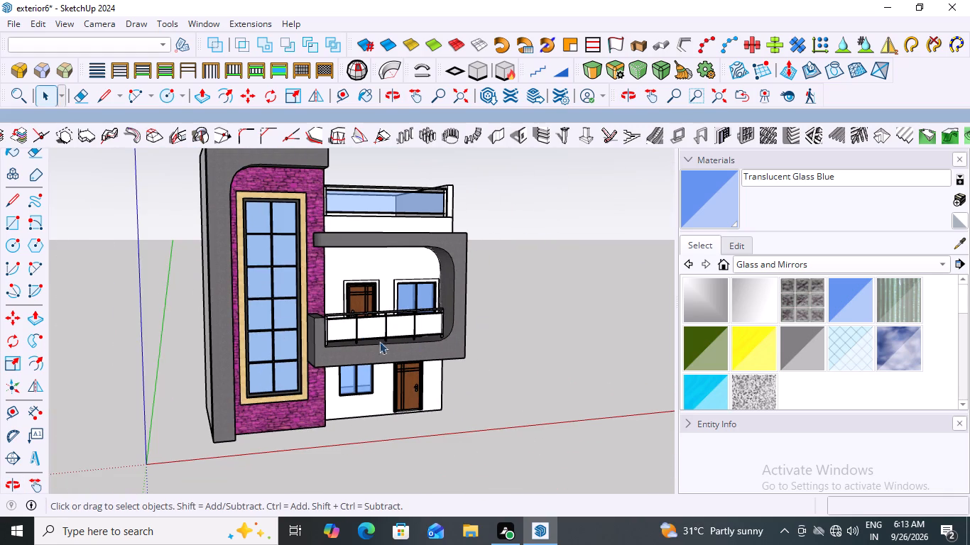
scroll(316, 334, down, 4)
middle_drag(448, 335, 352, 346)
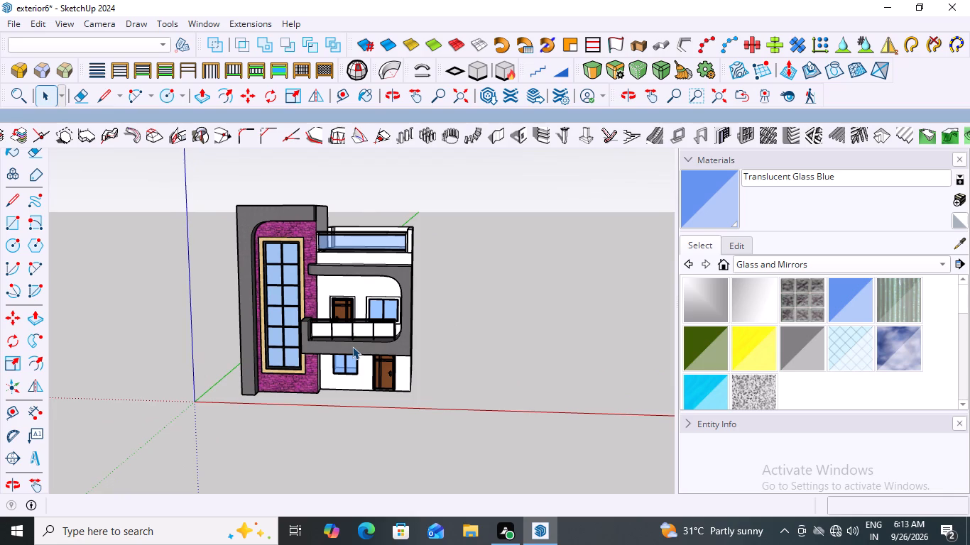
scroll(345, 374, up, 7)
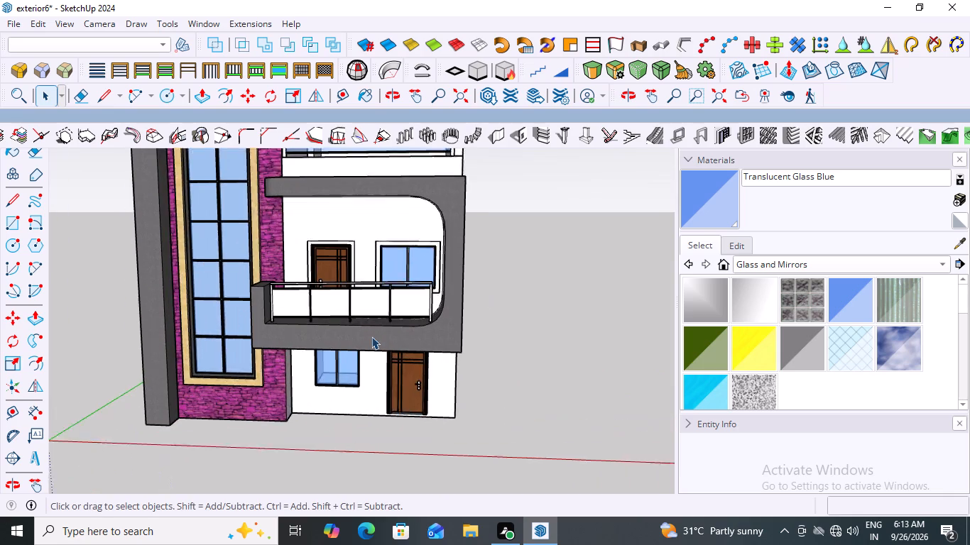
scroll(384, 370, down, 2)
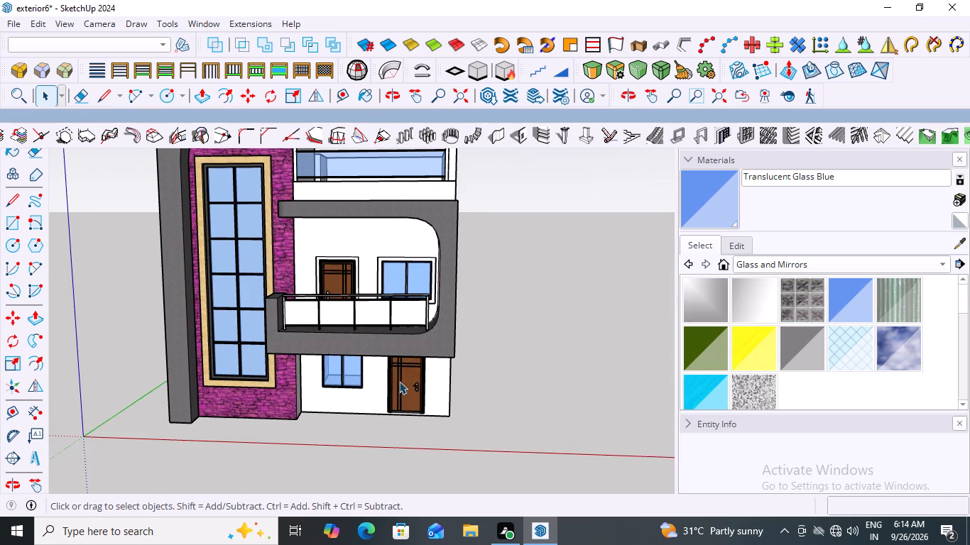
scroll(371, 363, up, 5)
scroll(371, 363, down, 3)
middle_drag(375, 366, 370, 399)
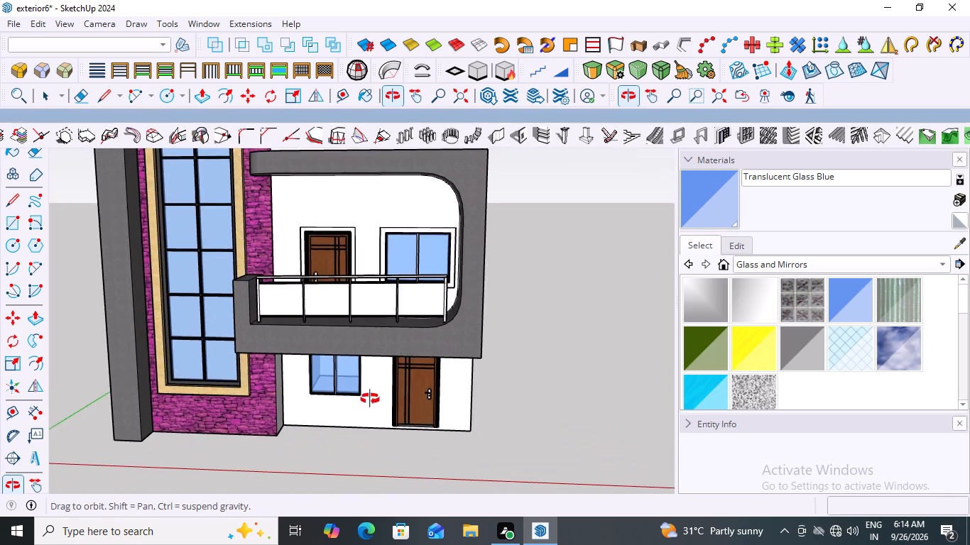
middle_drag(370, 399, 363, 420)
scroll(442, 350, up, 8)
scroll(442, 350, down, 6)
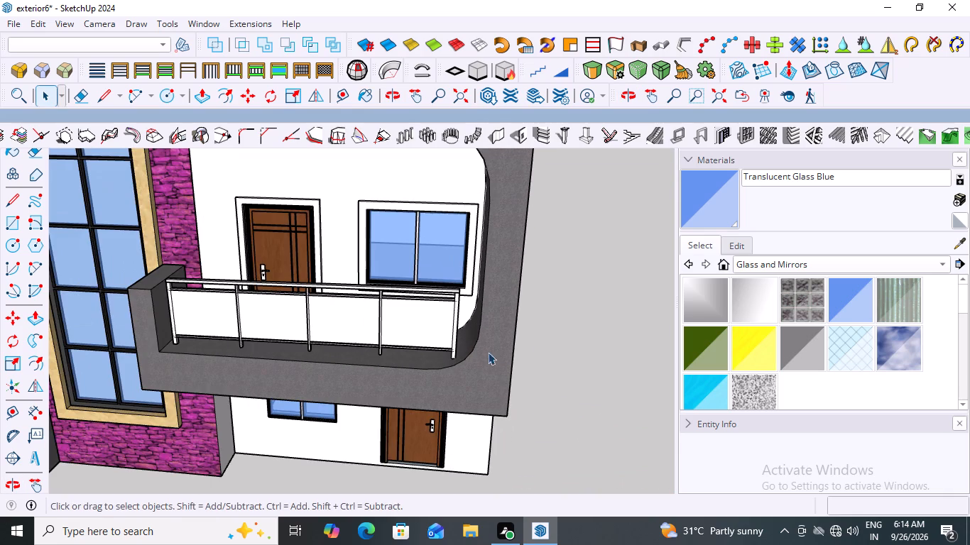
Examine how the railing's ends meet the low end pillar and the curved corner of the balcony frame.
middle_drag(466, 357, 550, 348)
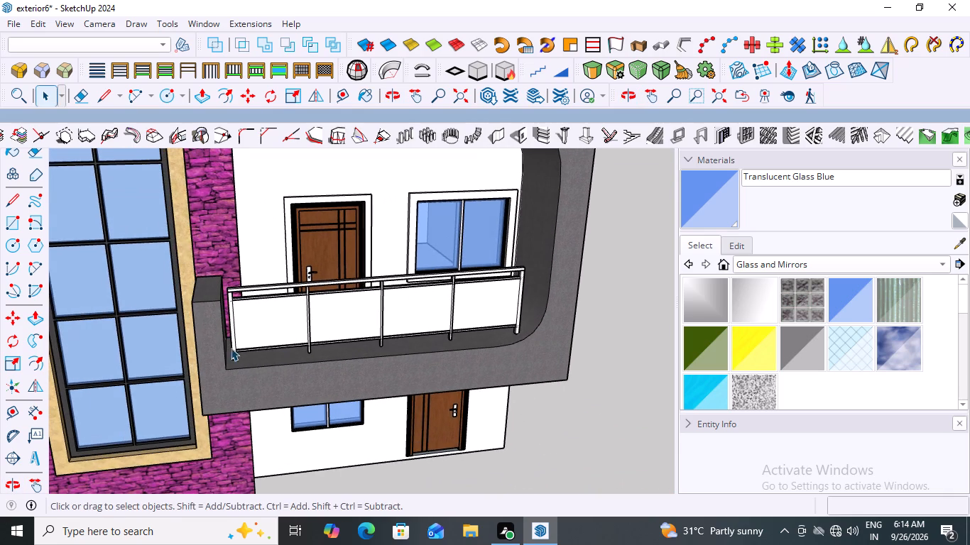
scroll(221, 346, up, 2)
scroll(586, 305, up, 1)
middle_drag(488, 326, 427, 319)
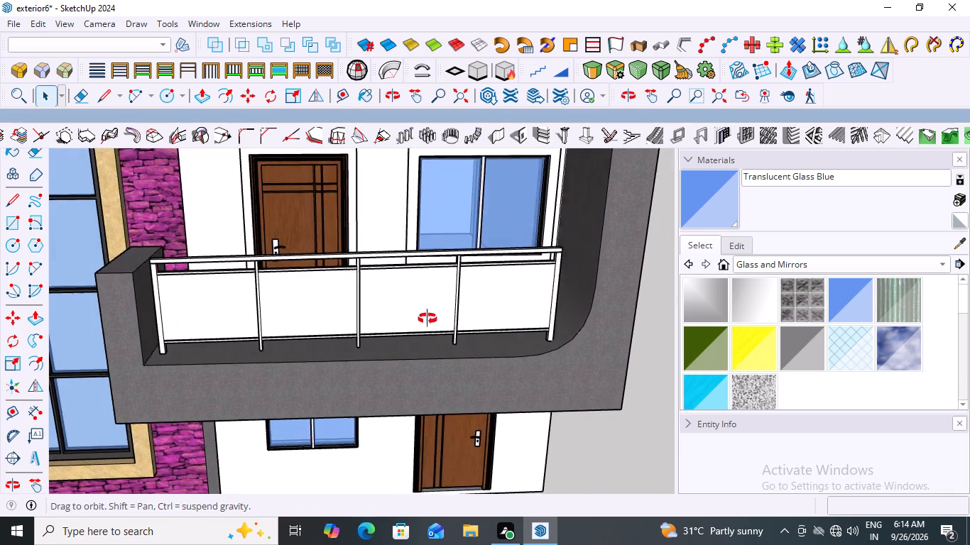
middle_drag(427, 319, 410, 317)
scroll(550, 281, up, 3)
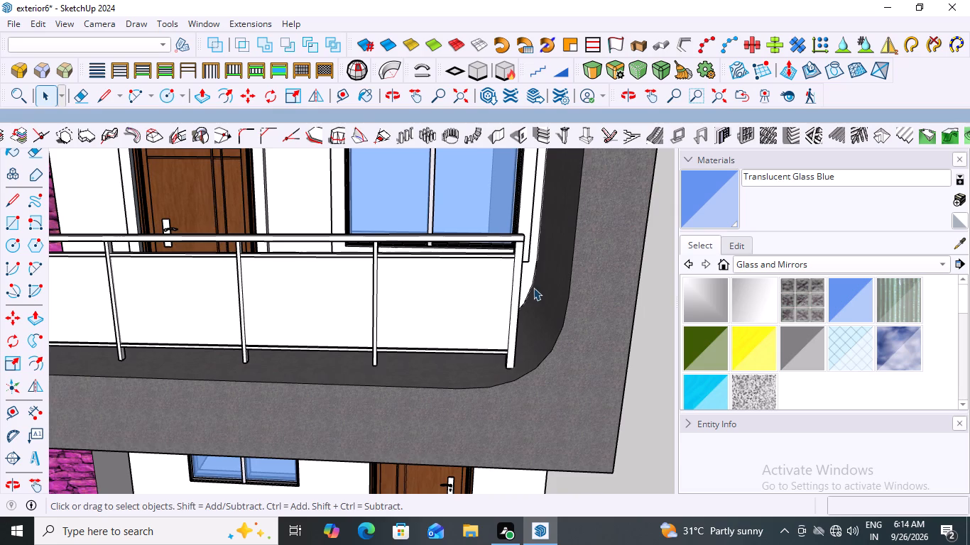
middle_drag(545, 285, 492, 292)
scroll(512, 292, up, 2)
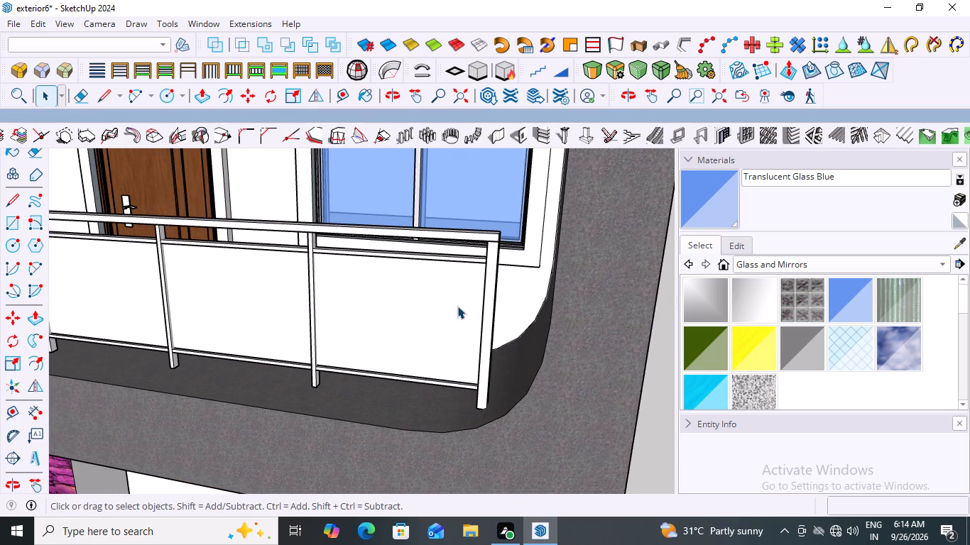
scroll(457, 306, down, 8)
middle_drag(429, 324, 546, 302)
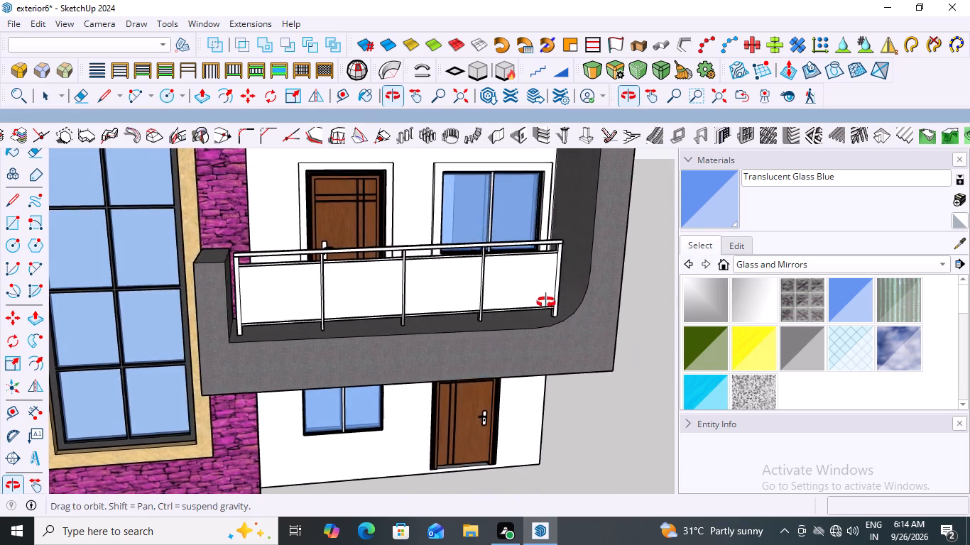
middle_drag(546, 302, 546, 284)
scroll(219, 249, up, 5)
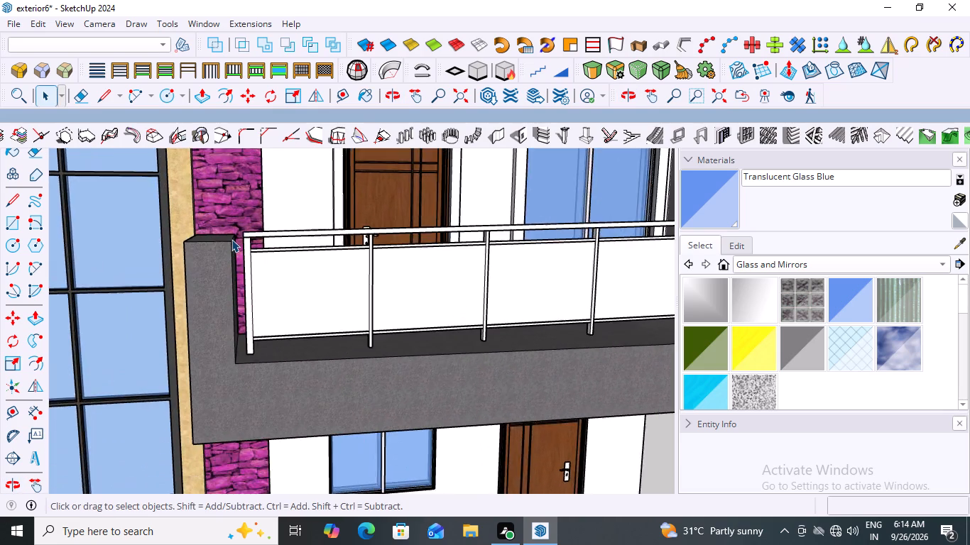
scroll(231, 243, up, 3)
scroll(249, 243, down, 11)
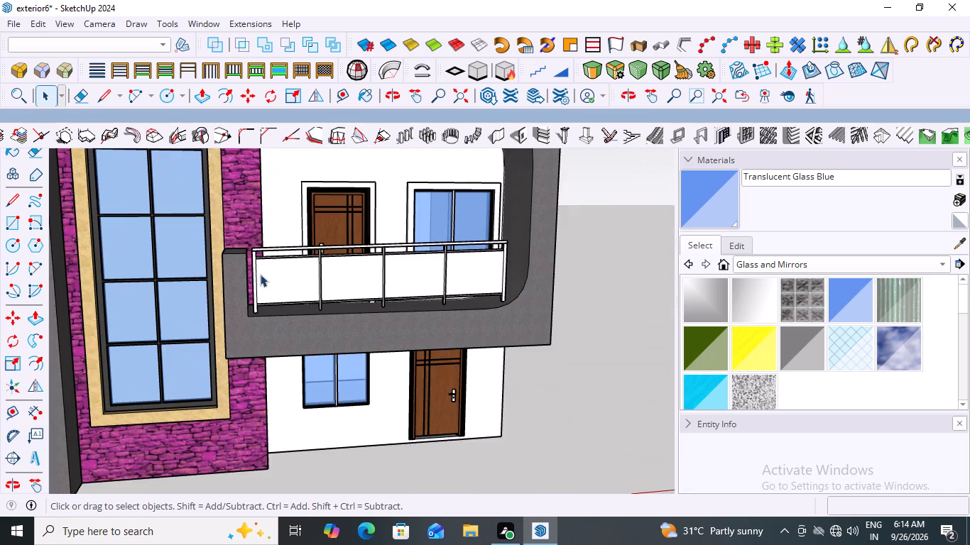
scroll(374, 270, down, 5)
middle_drag(403, 281, 377, 350)
scroll(391, 334, up, 5)
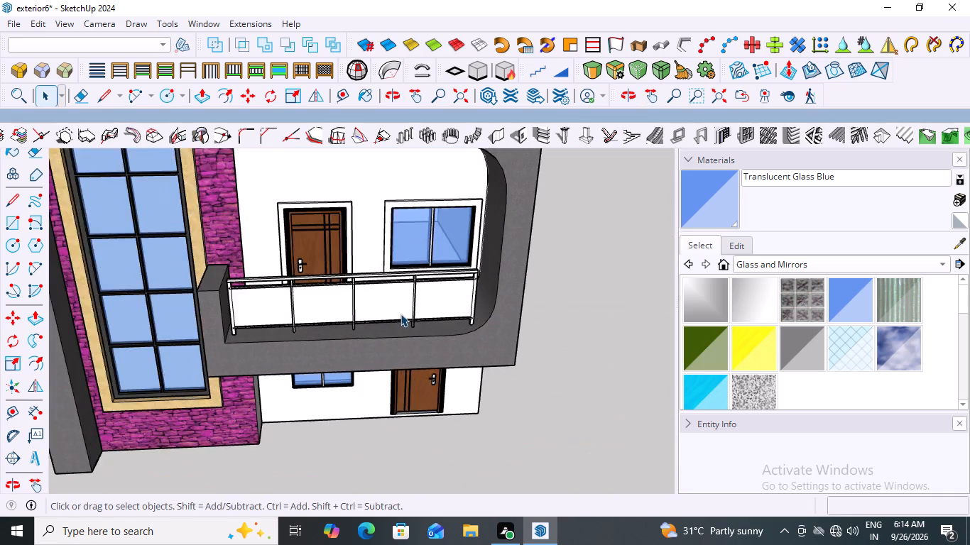
scroll(400, 314, up, 7)
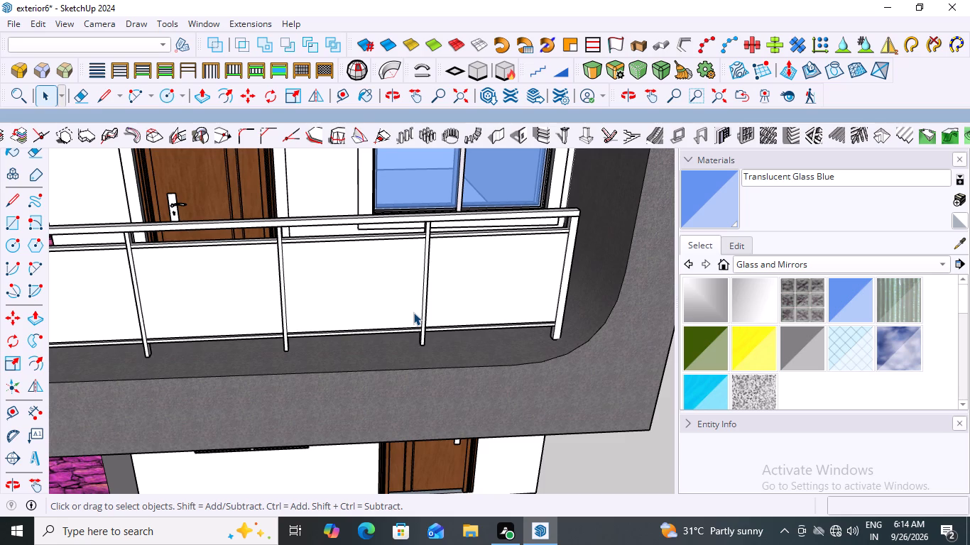
scroll(468, 360, down, 10)
scroll(303, 331, up, 8)
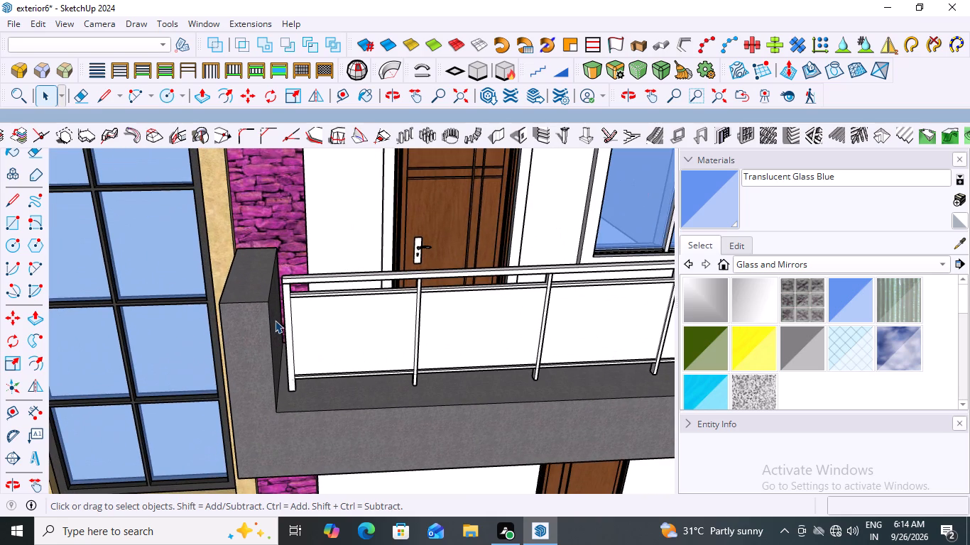
scroll(282, 314, down, 10)
Inspect the railing from above, checking its setback from the front edge and its end post at the curved corner.
middle_drag(464, 317, 432, 224)
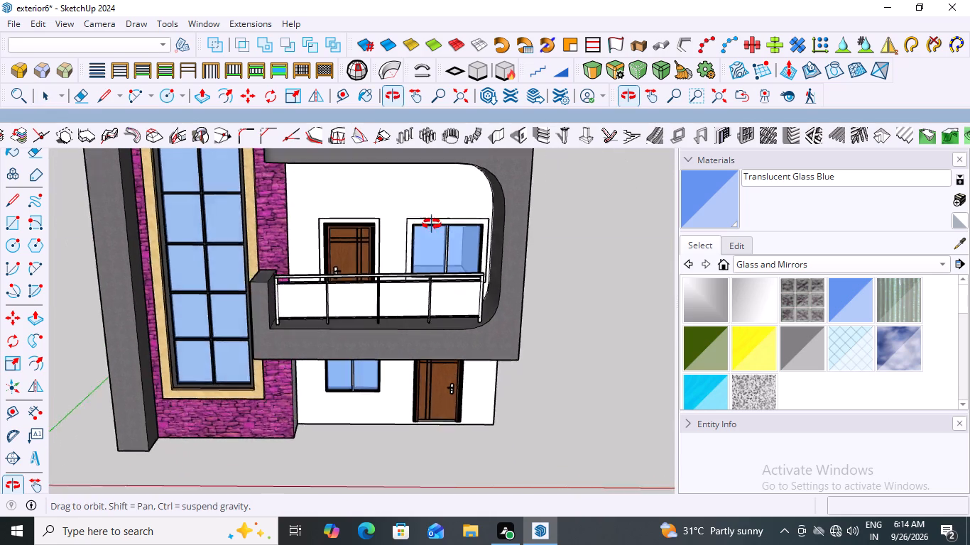
middle_drag(432, 224, 410, 370)
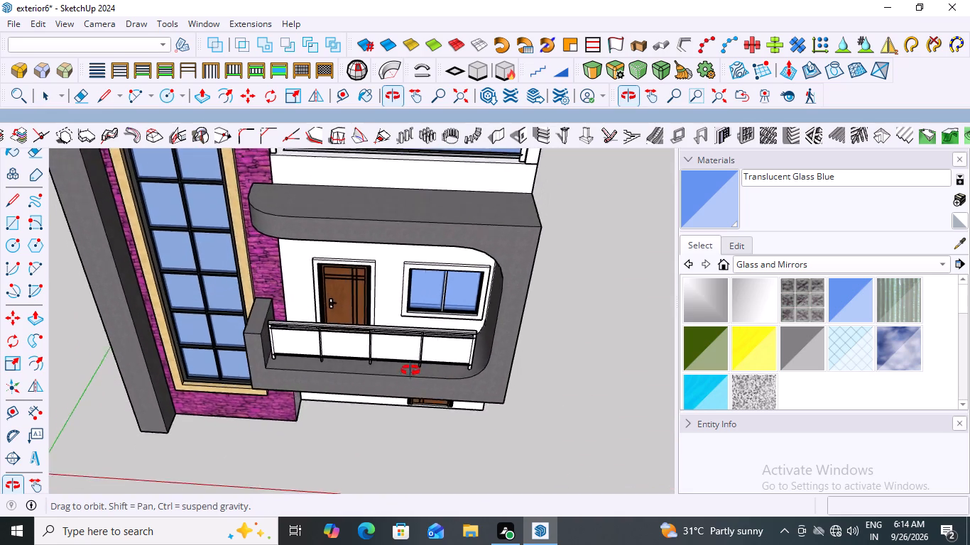
middle_drag(410, 370, 503, 356)
middle_drag(505, 348, 506, 337)
middle_drag(465, 370, 448, 380)
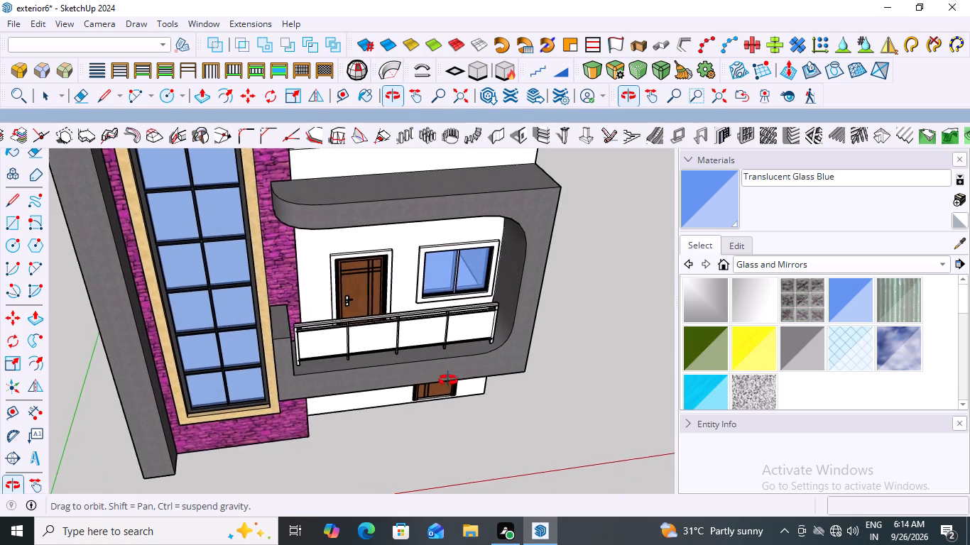
middle_drag(448, 380, 445, 381)
scroll(474, 339, up, 6)
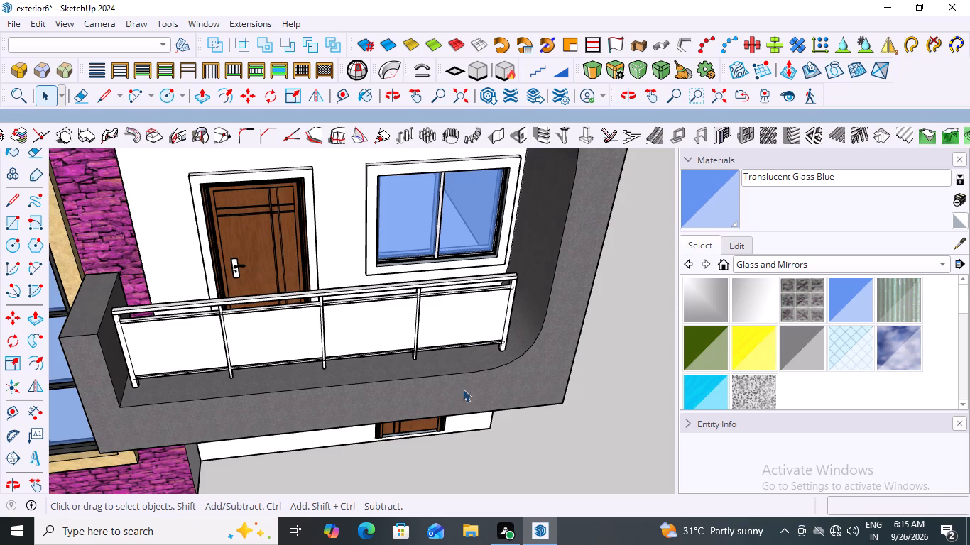
scroll(527, 336, up, 8)
scroll(527, 336, down, 7)
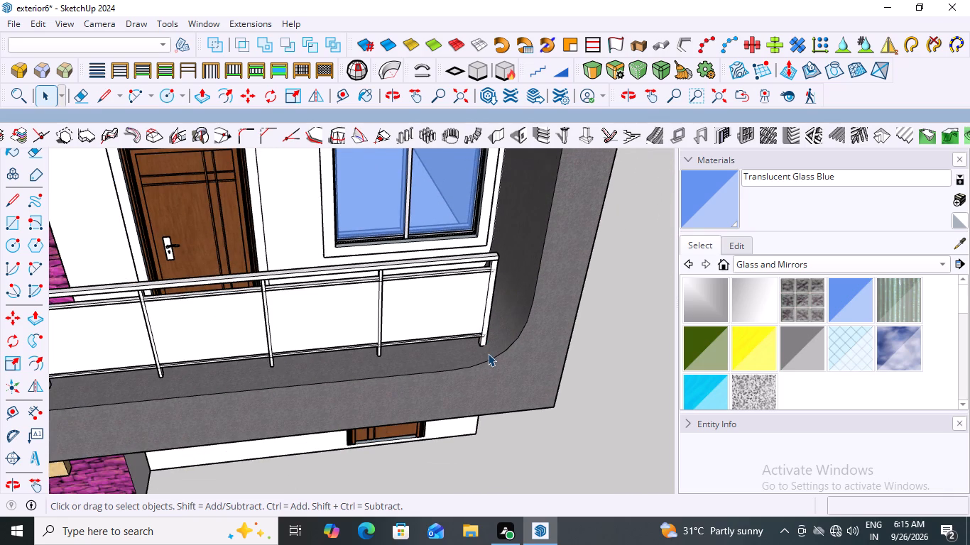
scroll(488, 353, down, 3)
scroll(510, 348, up, 6)
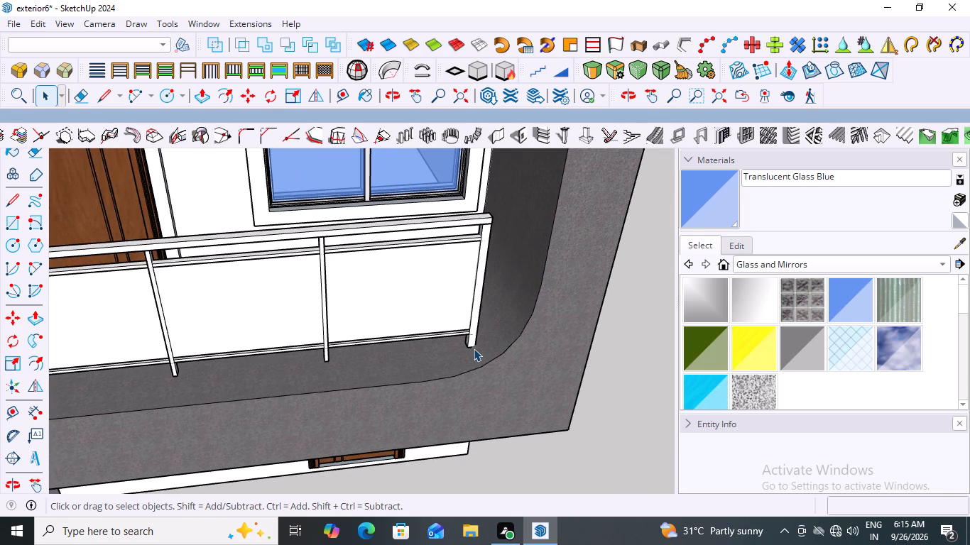
scroll(474, 348, up, 3)
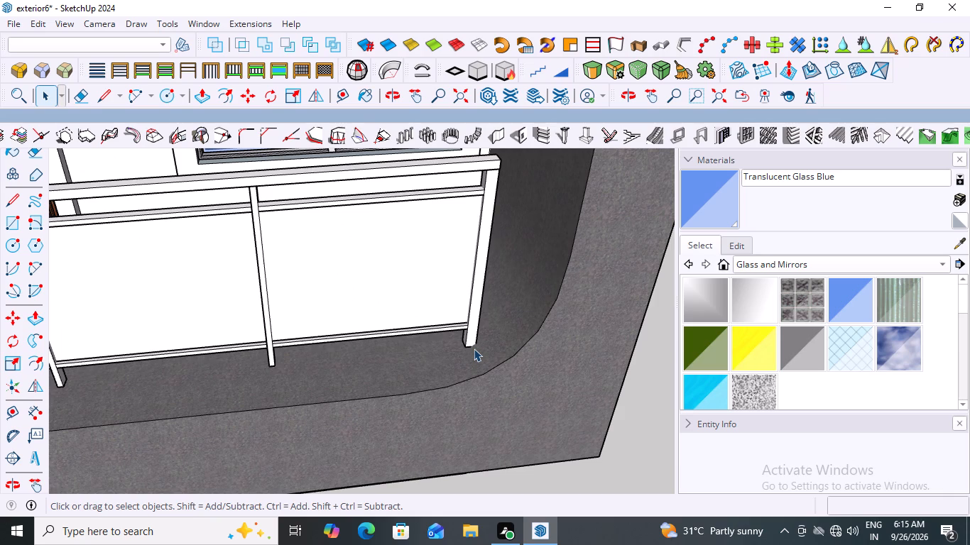
scroll(474, 348, down, 11)
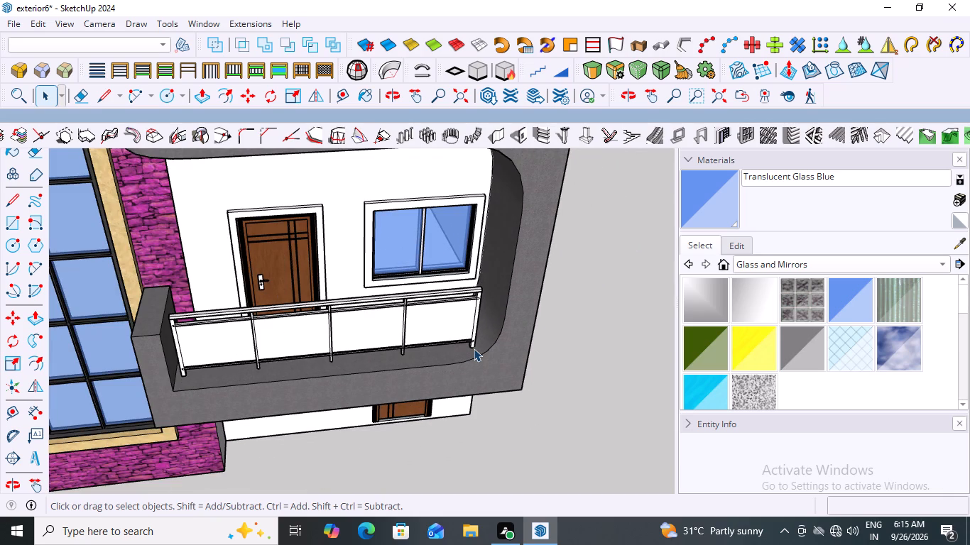
scroll(474, 348, up, 3)
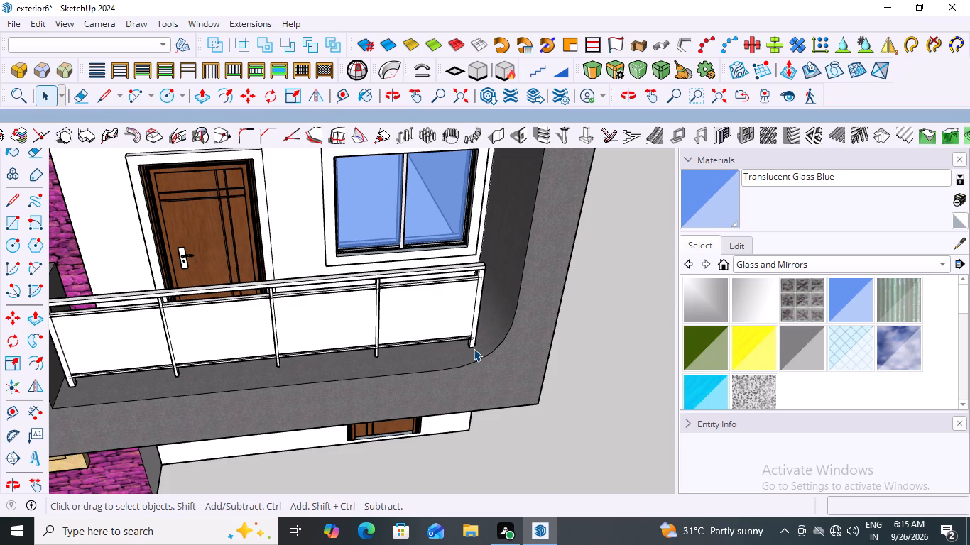
scroll(474, 348, down, 7)
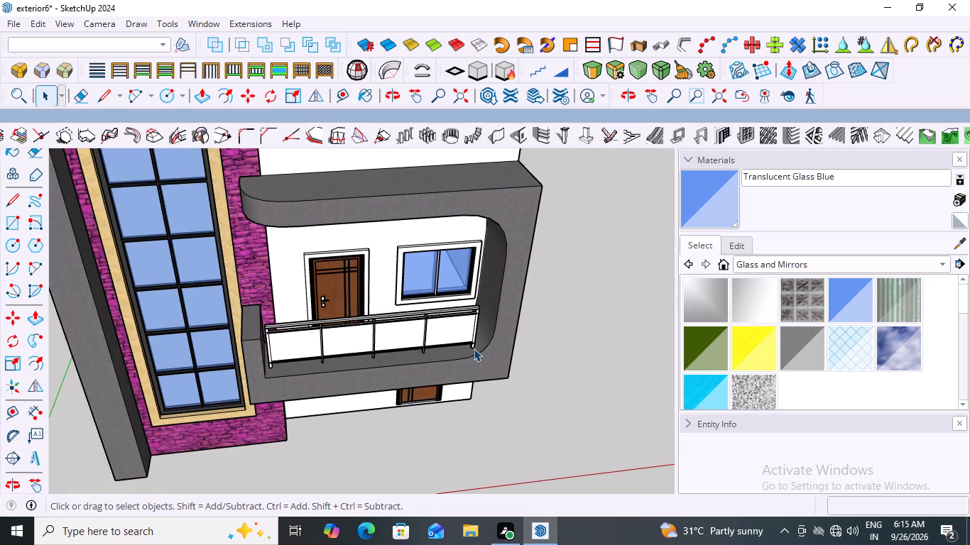
scroll(474, 348, up, 4)
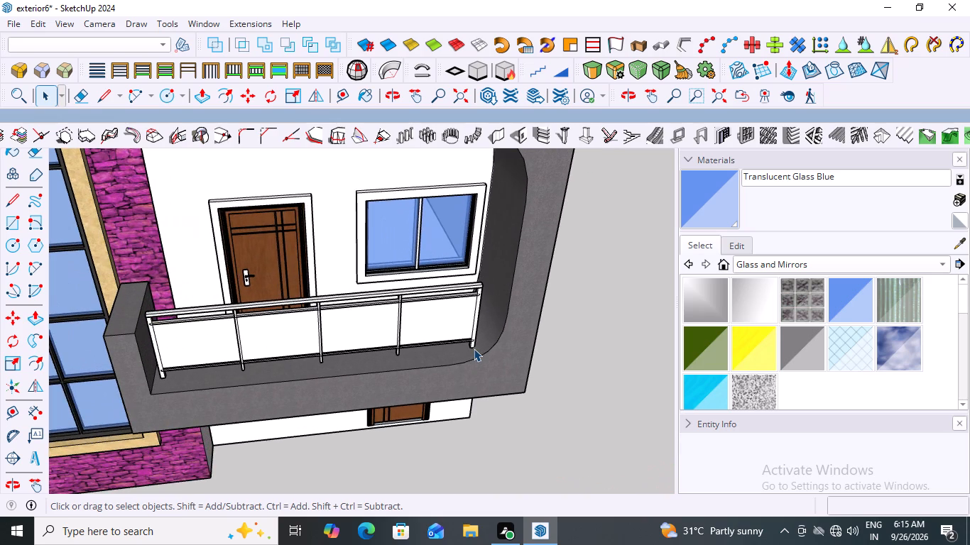
Check how the panel railing's end post sits against the curved corner and the front edge of the balcony.
scroll(474, 348, up, 7)
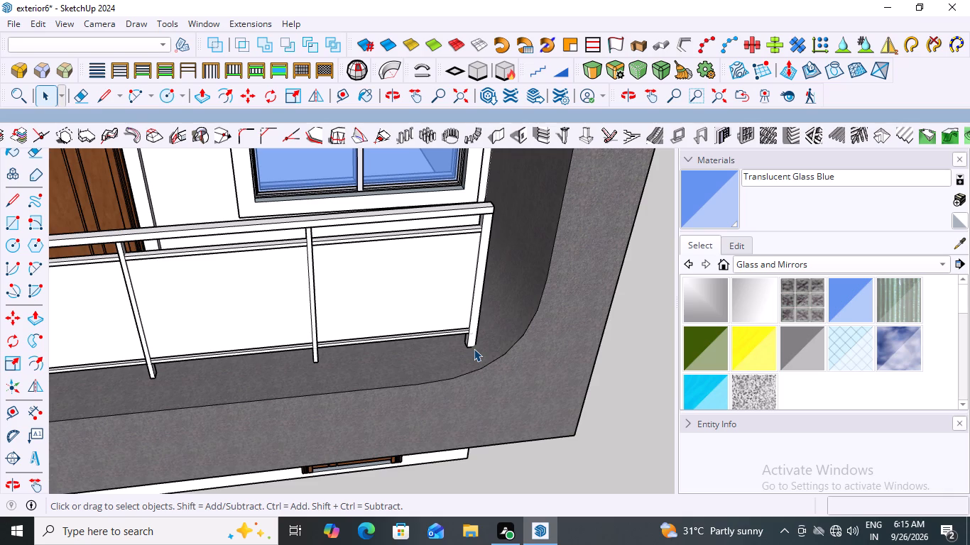
scroll(474, 348, down, 8)
scroll(474, 348, up, 8)
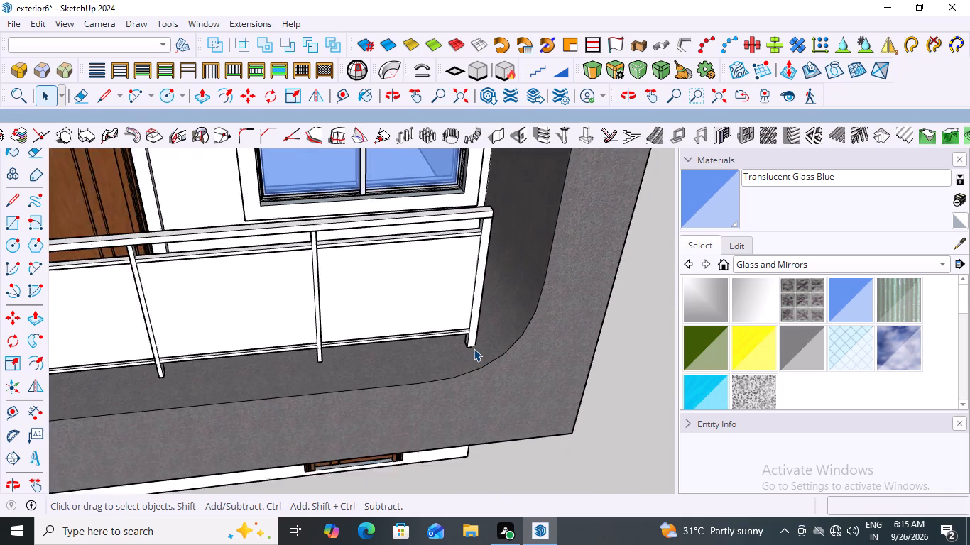
scroll(487, 299, down, 13)
middle_drag(501, 383, 494, 334)
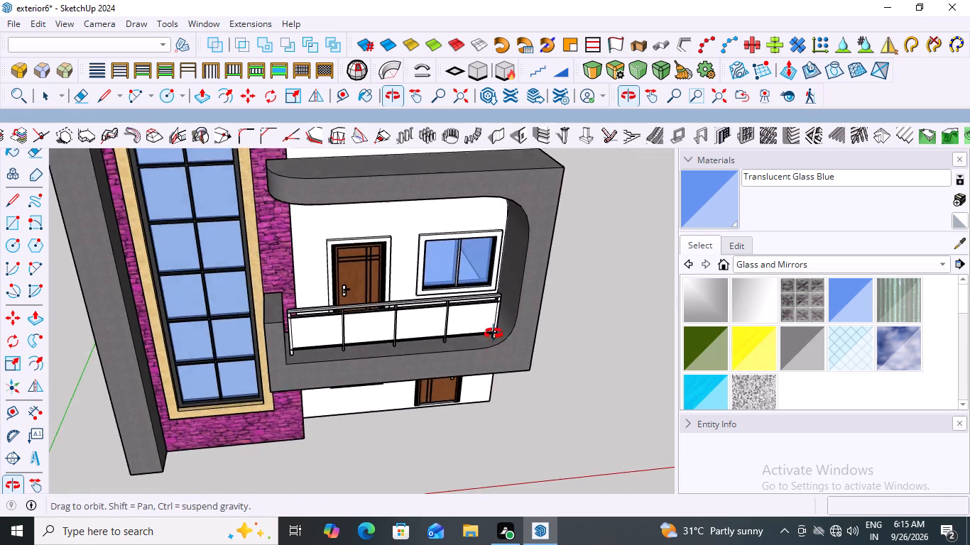
middle_drag(494, 334, 492, 324)
scroll(492, 324, up, 4)
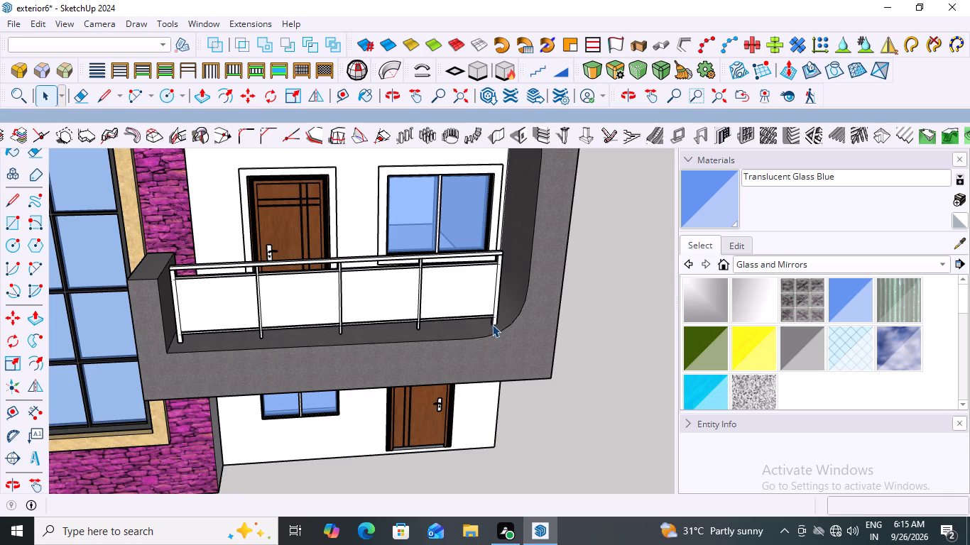
Undo the panel railing and the line it follows on the balcony floor, returning inside the frame group.
key(ctrl+z)
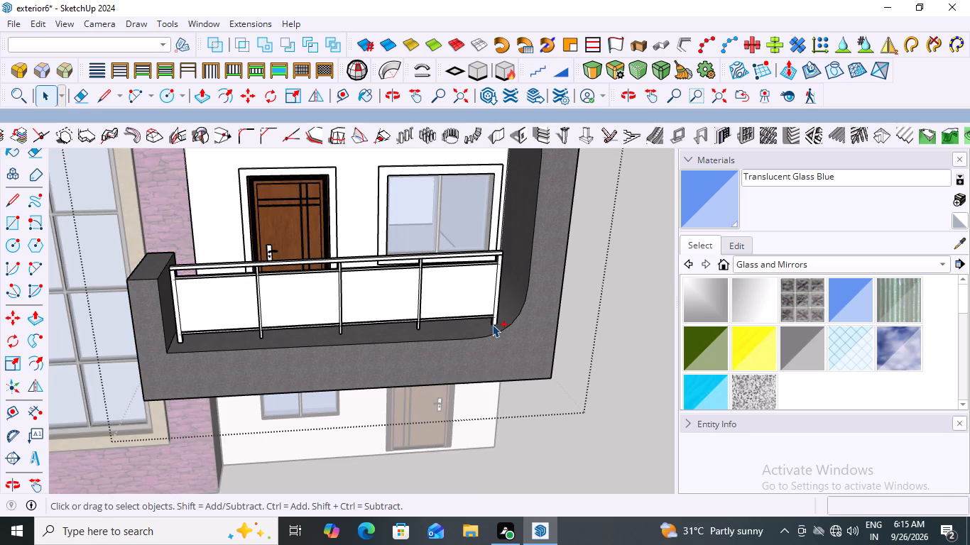
key(ctrl+z)
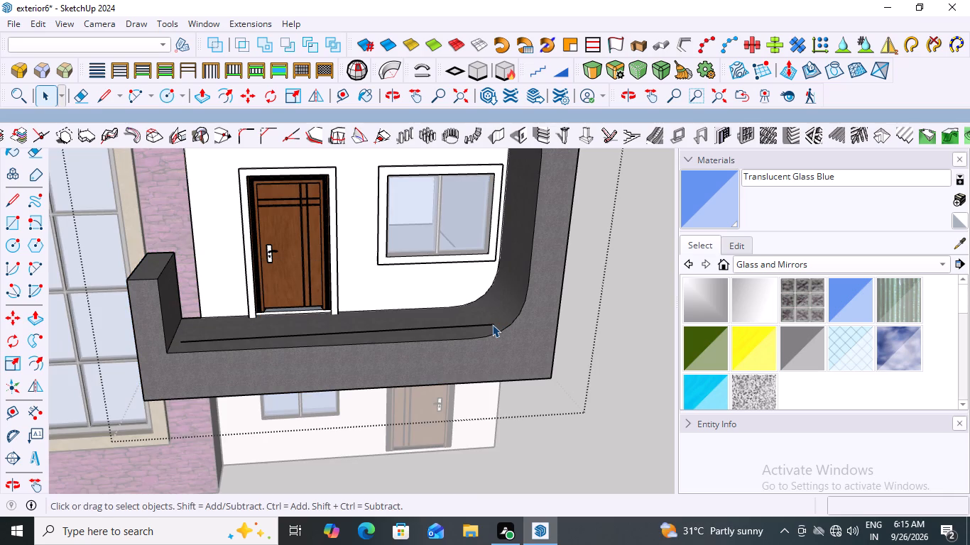
key(ctrl+z)
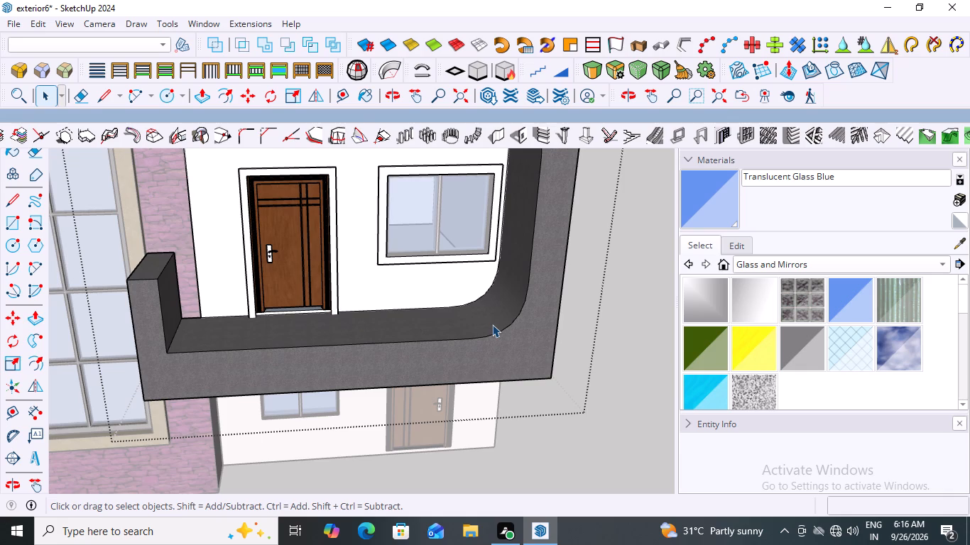
Start a new railing line on the balcony floor from the low end pillar's inner base, near the front edge.
key(l)
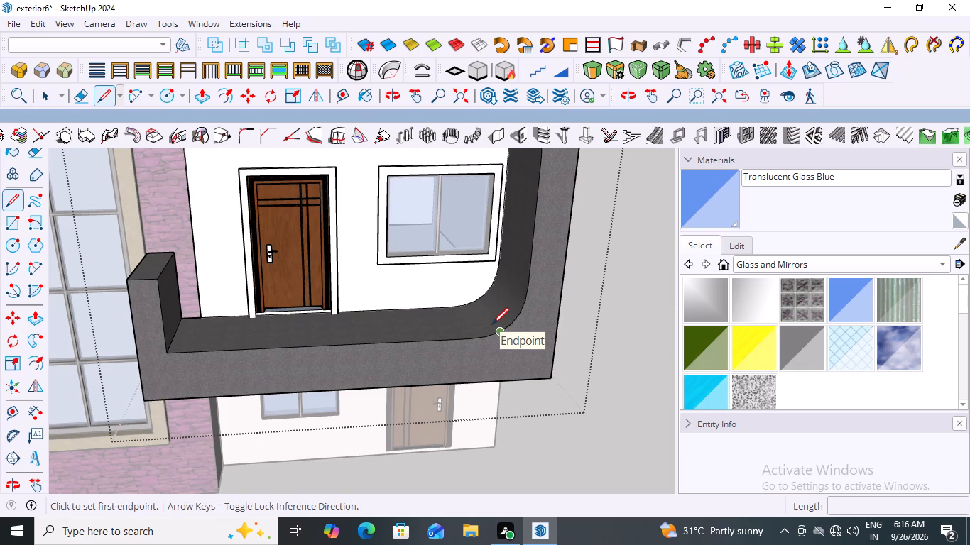
scroll(467, 325, down, 7)
scroll(366, 375, up, 3)
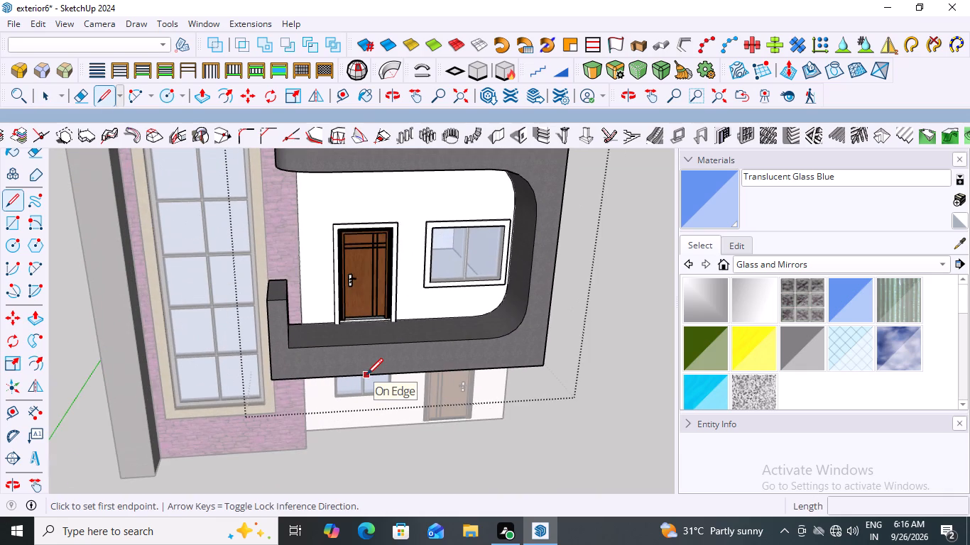
scroll(384, 261, down, 3)
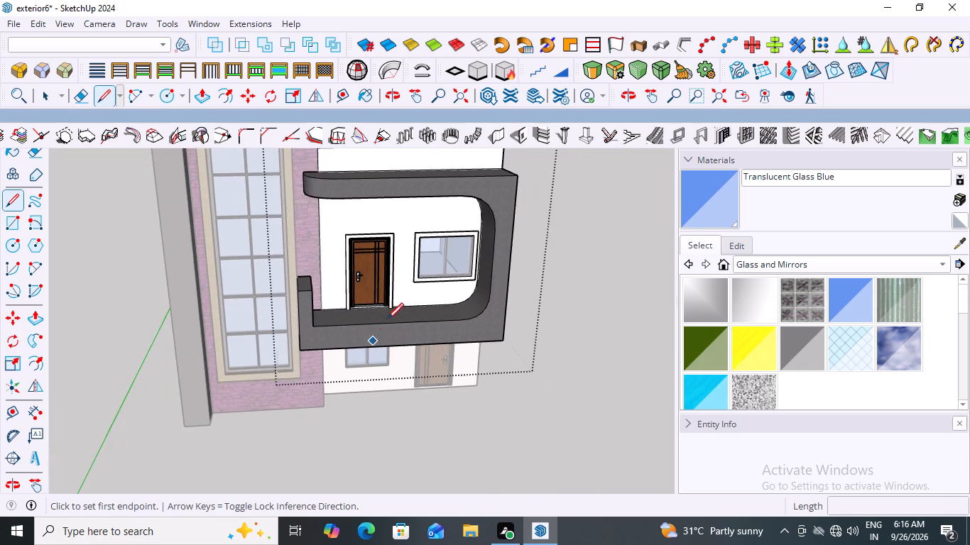
middle_drag(387, 316, 423, 413)
scroll(421, 407, up, 1)
scroll(356, 382, up, 3)
middle_drag(443, 336, 364, 337)
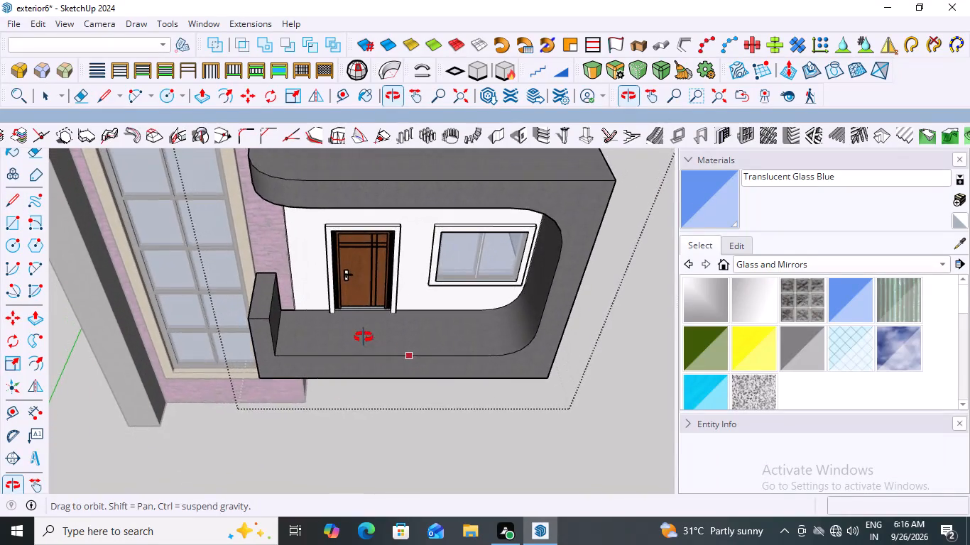
middle_drag(364, 337, 364, 331)
scroll(248, 342, up, 6)
scroll(260, 344, down, 7)
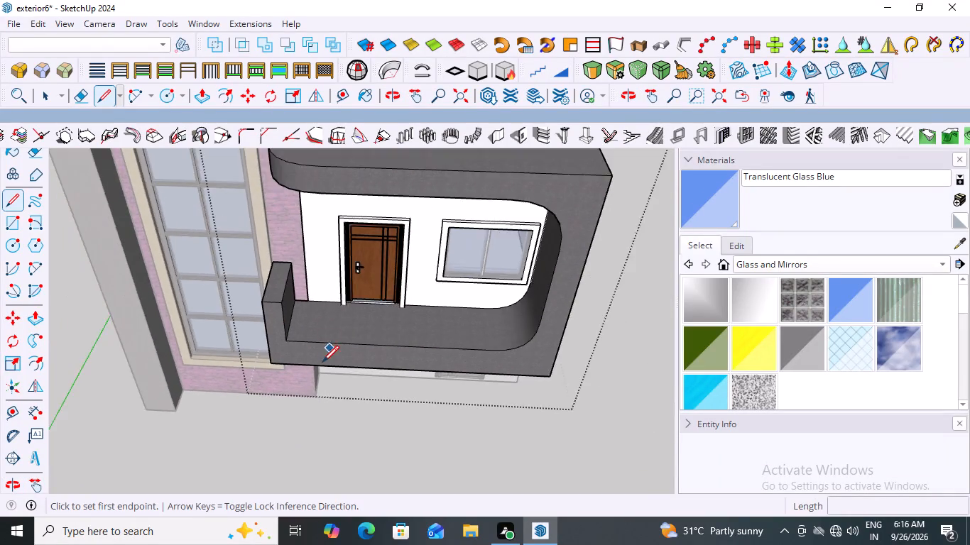
scroll(322, 363, up, 4)
scroll(323, 358, down, 6)
scroll(348, 373, up, 4)
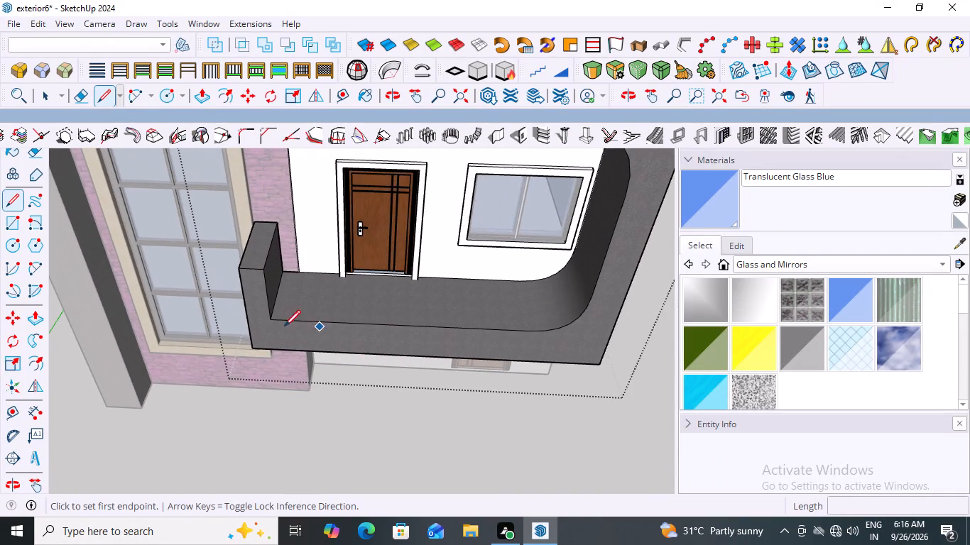
scroll(265, 341, up, 8)
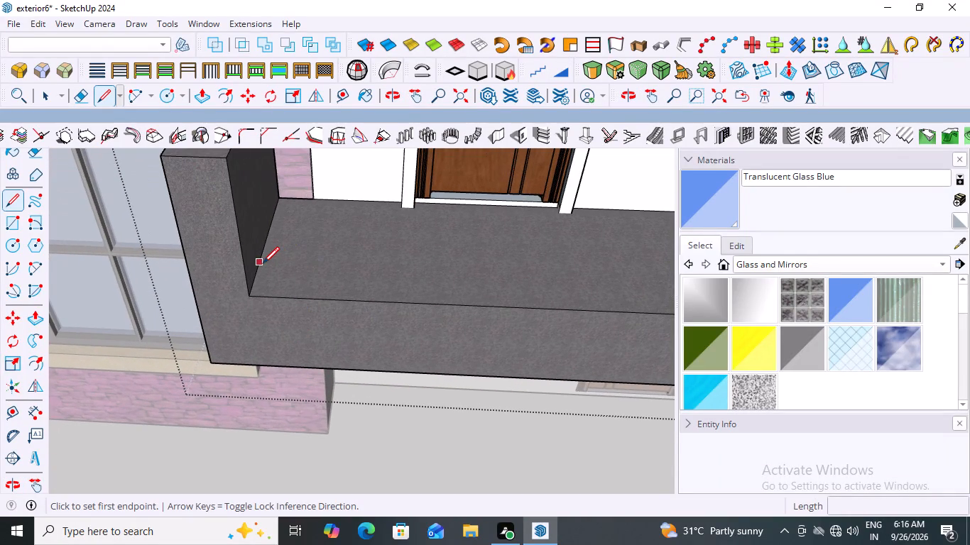
scroll(263, 263, down, 7)
scroll(369, 297, down, 8)
scroll(316, 293, up, 8)
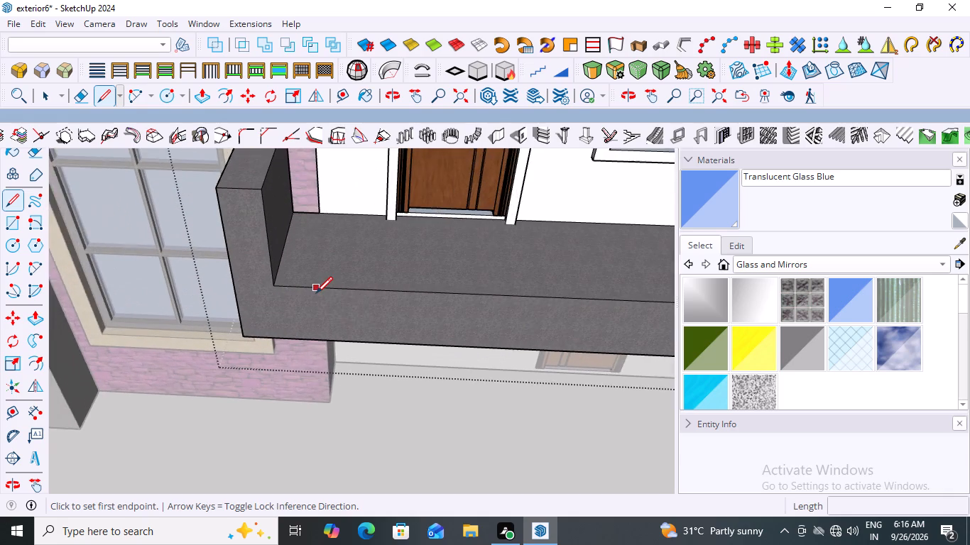
scroll(316, 293, up, 10)
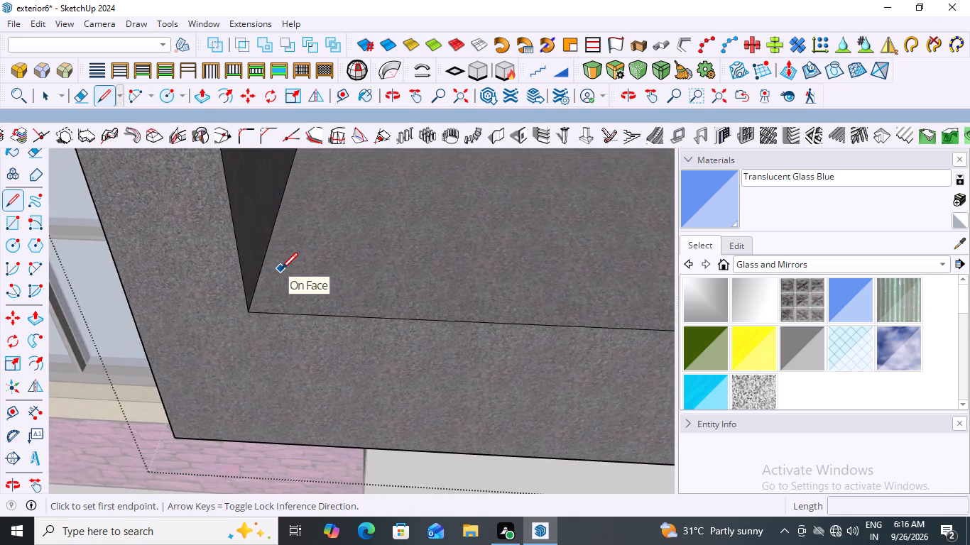
scroll(281, 269, up, 3)
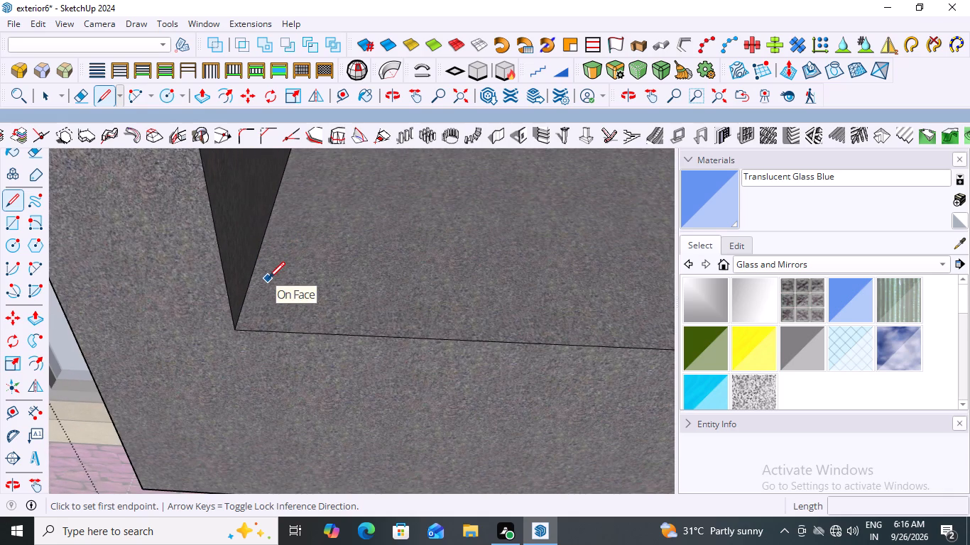
scroll(266, 275, up, 3)
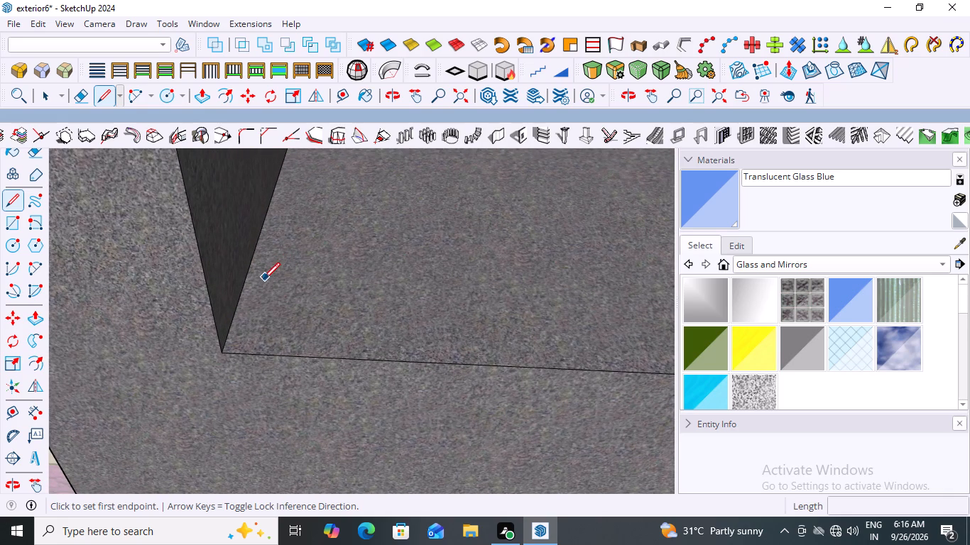
scroll(261, 283, down, 17)
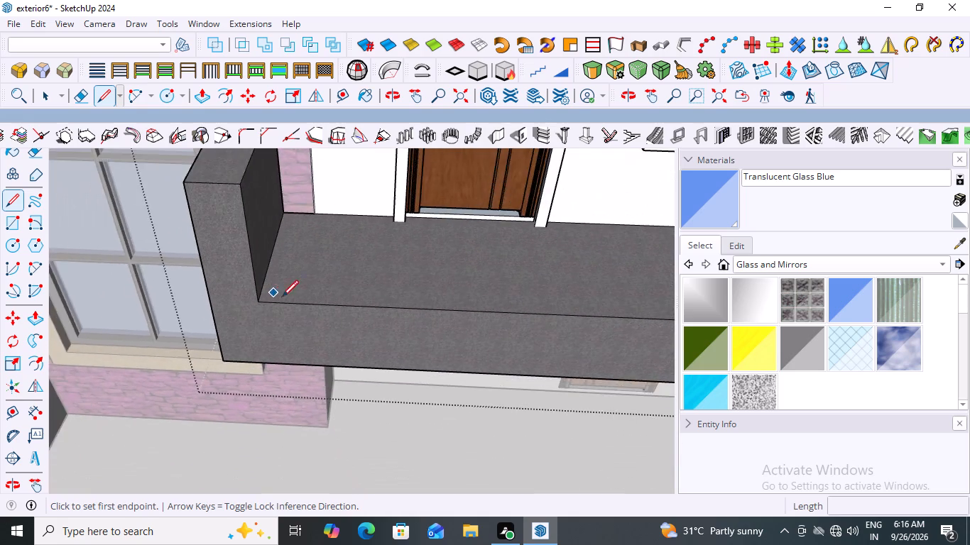
scroll(282, 297, down, 4)
scroll(276, 290, up, 6)
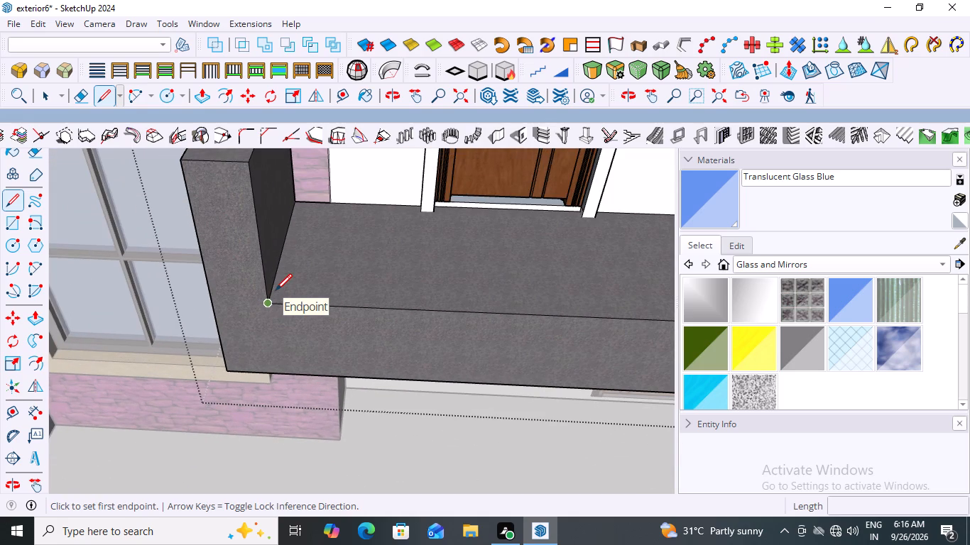
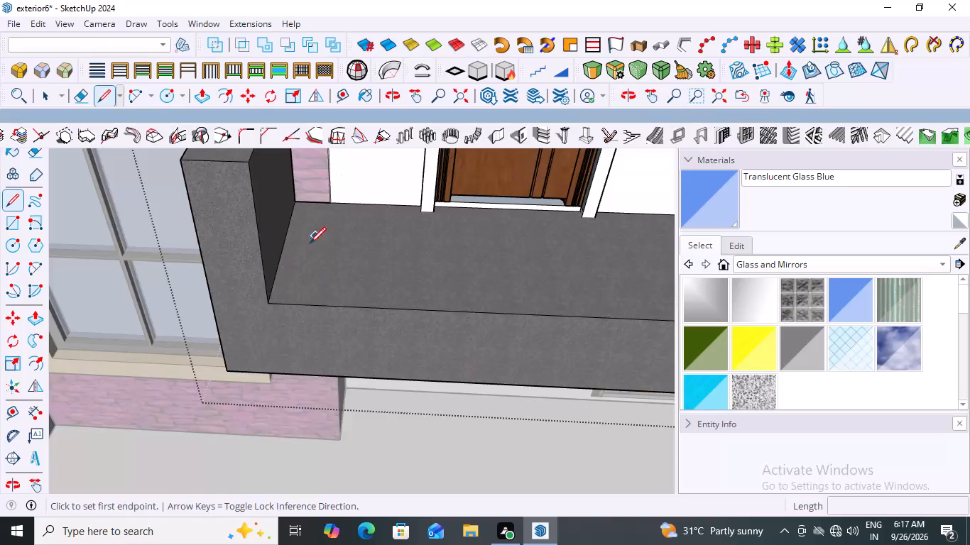
Examine the balcony floor around the low end pillar's inner base and front edge for the railing line's starting point.
scroll(309, 250, down, 6)
scroll(375, 258, down, 4)
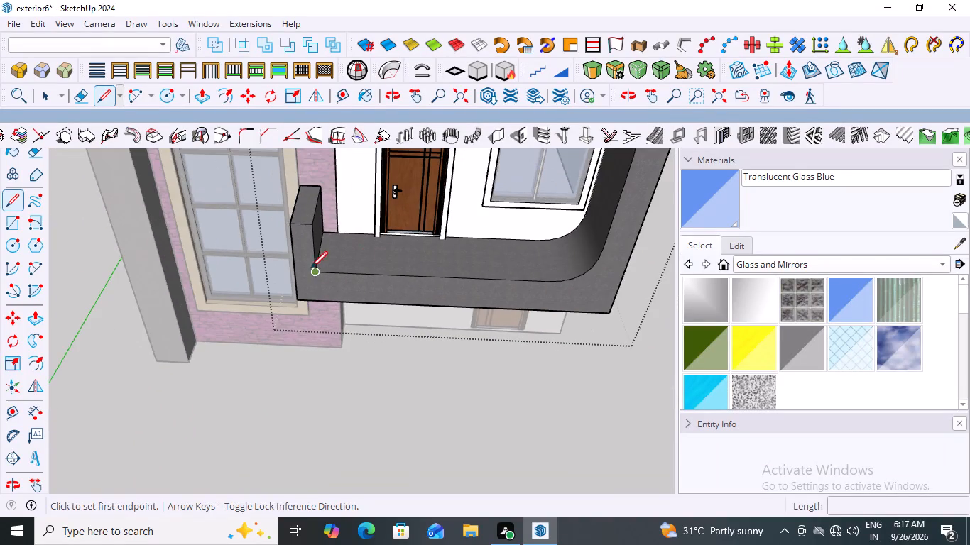
scroll(312, 292, up, 3)
scroll(312, 292, down, 7)
scroll(373, 268, up, 3)
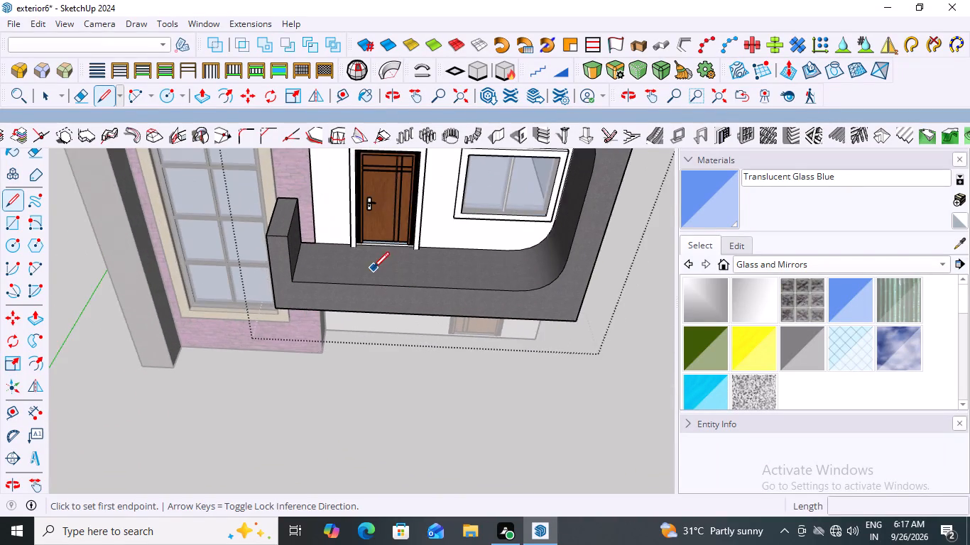
scroll(373, 268, up, 4)
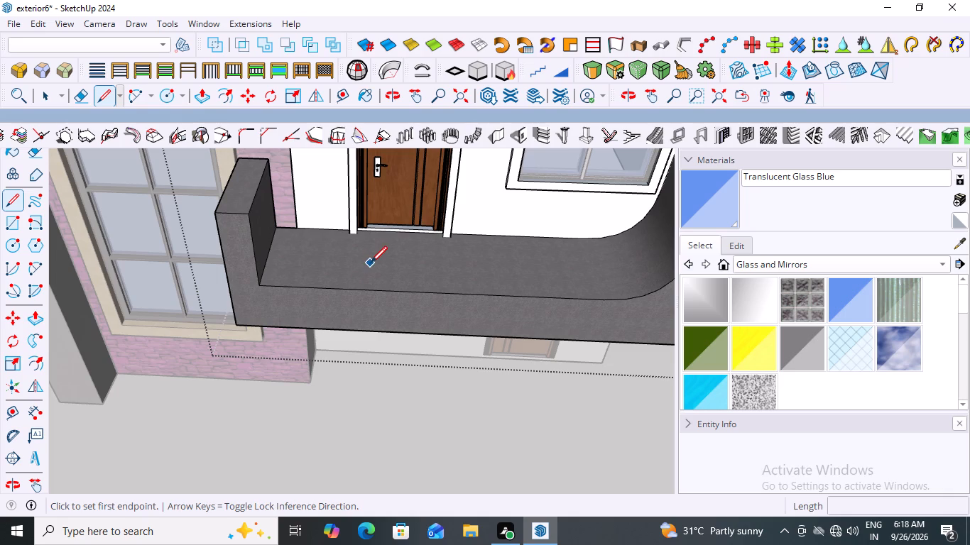
scroll(293, 270, down, 7)
scroll(305, 262, up, 7)
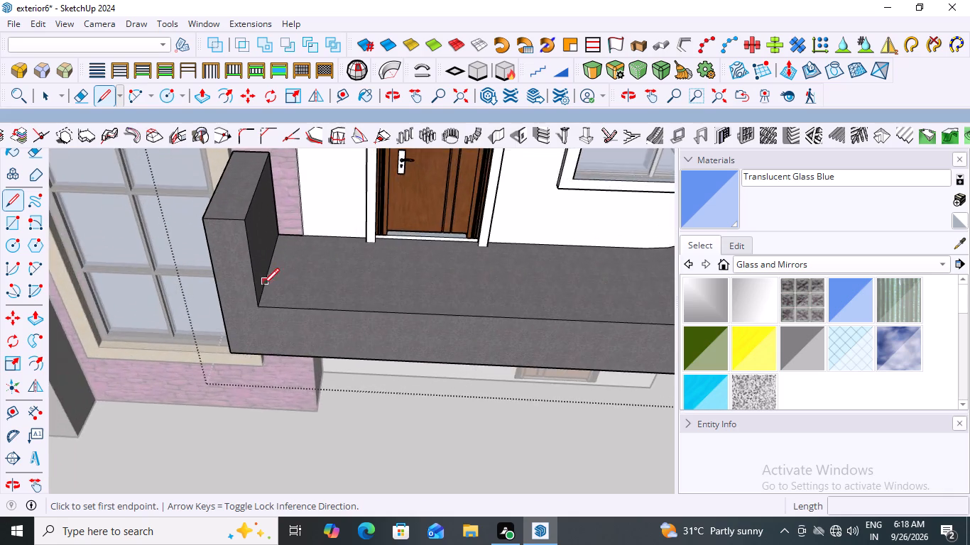
scroll(263, 285, up, 5)
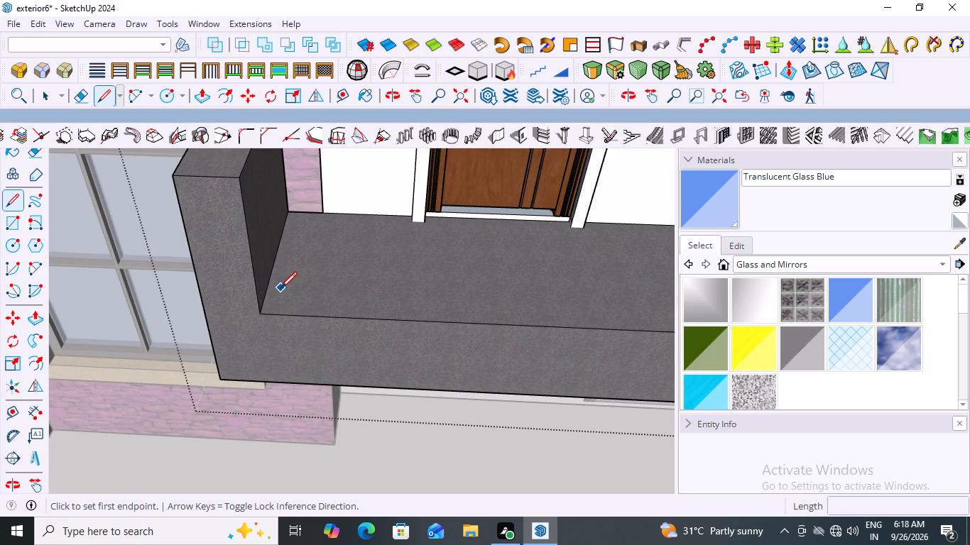
scroll(313, 255, down, 5)
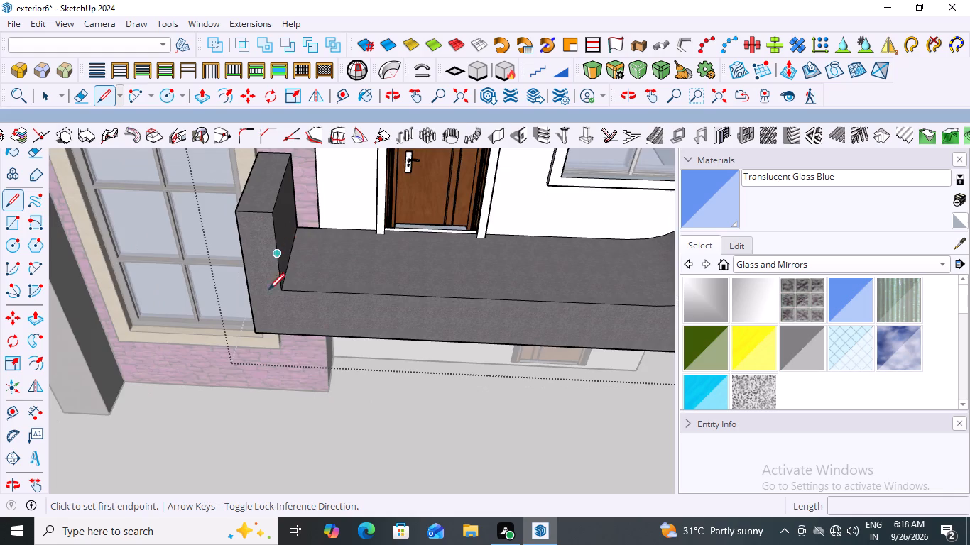
scroll(268, 290, down, 3)
scroll(364, 265, up, 4)
scroll(280, 262, down, 6)
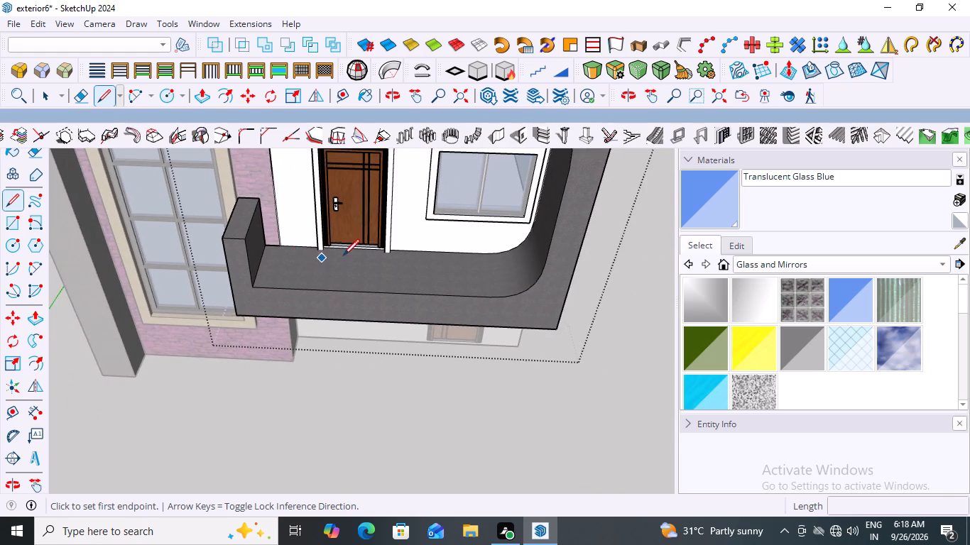
scroll(345, 248, up, 6)
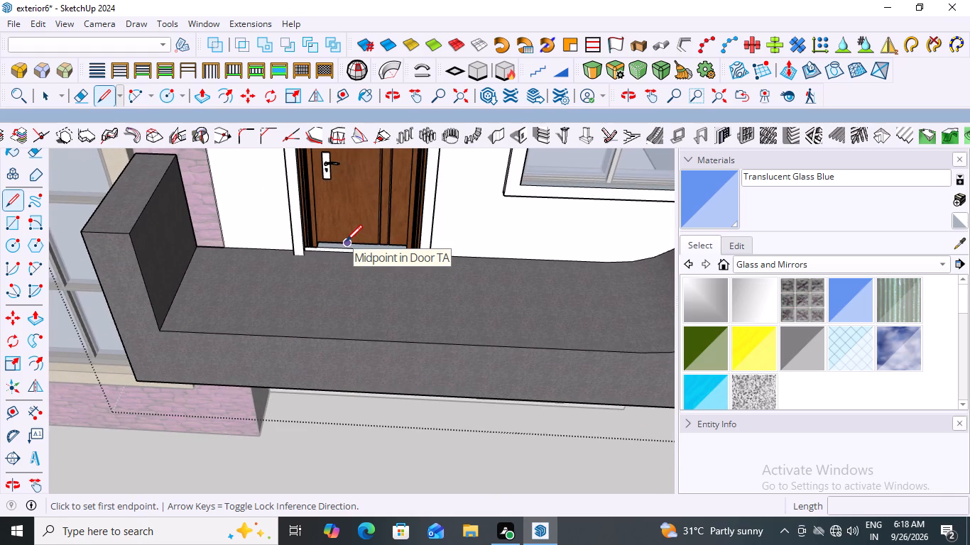
scroll(346, 241, down, 11)
scroll(396, 276, up, 4)
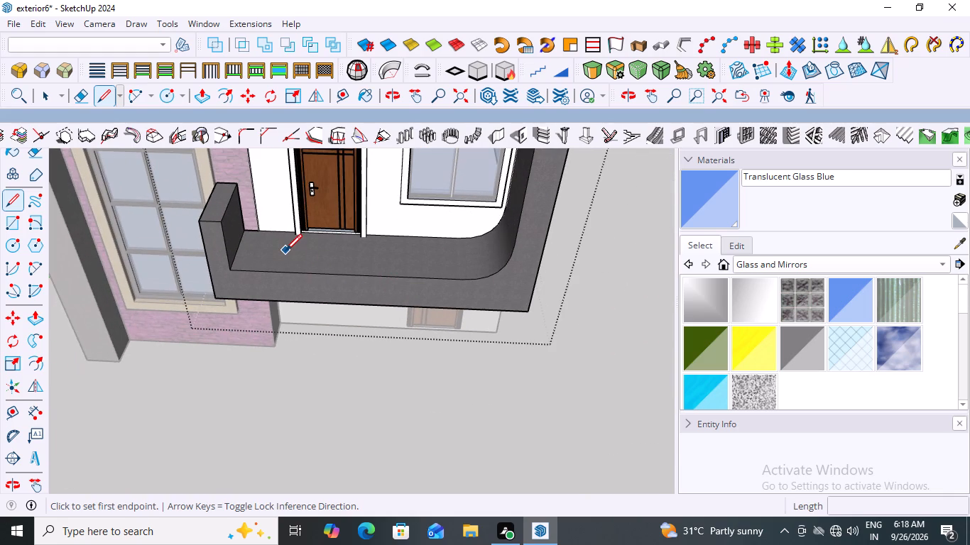
scroll(245, 243, up, 10)
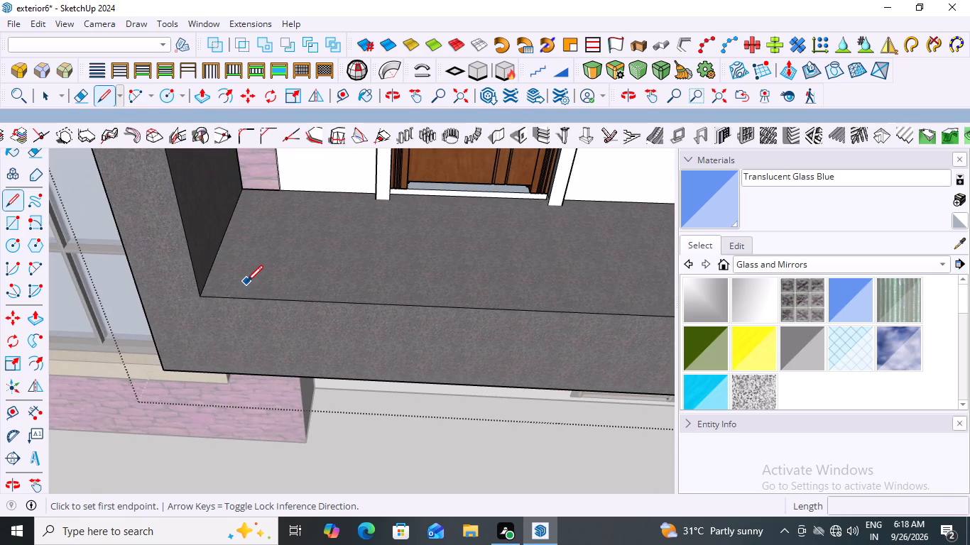
scroll(246, 282, down, 14)
scroll(231, 280, up, 8)
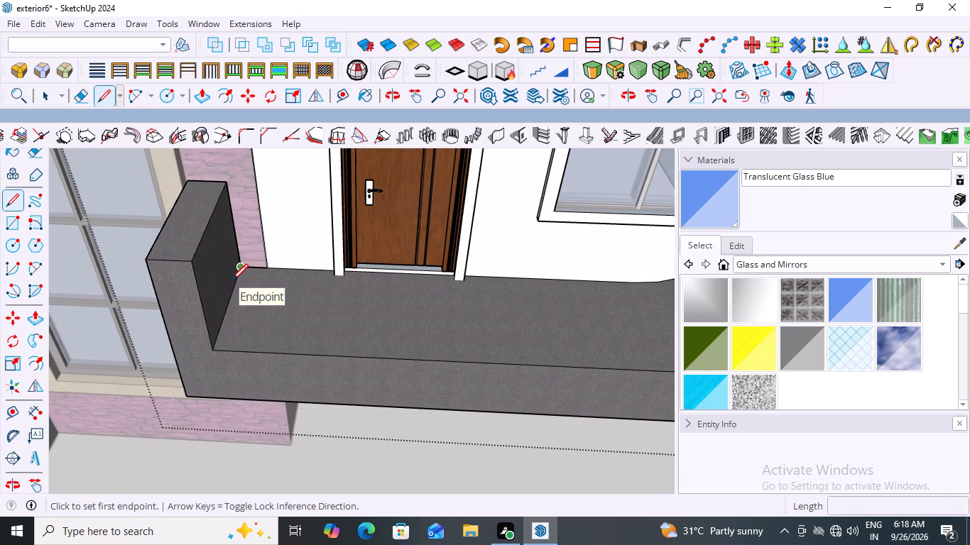
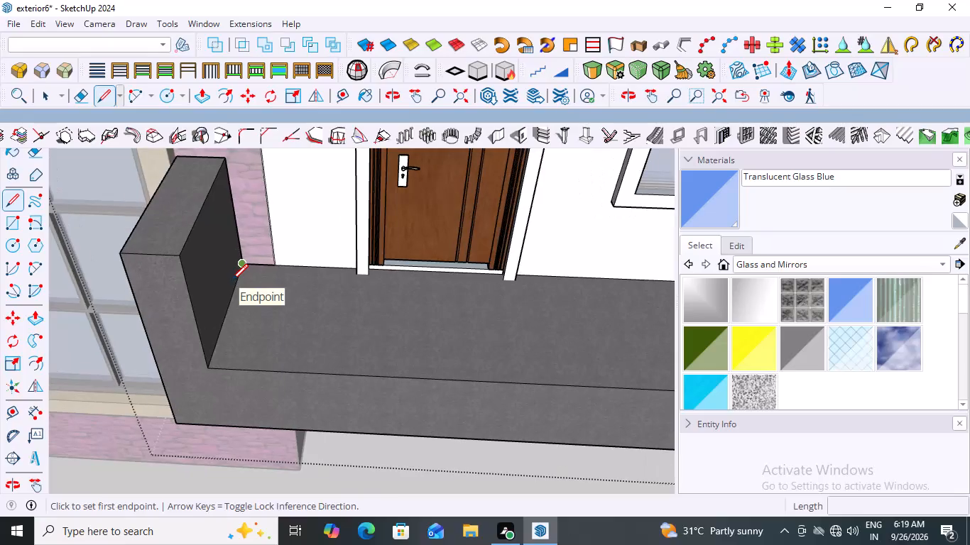
Examine the framed balcony's floor, front edge and low end pillar's inner base to locate where the railing line should start.
scroll(231, 280, down, 4)
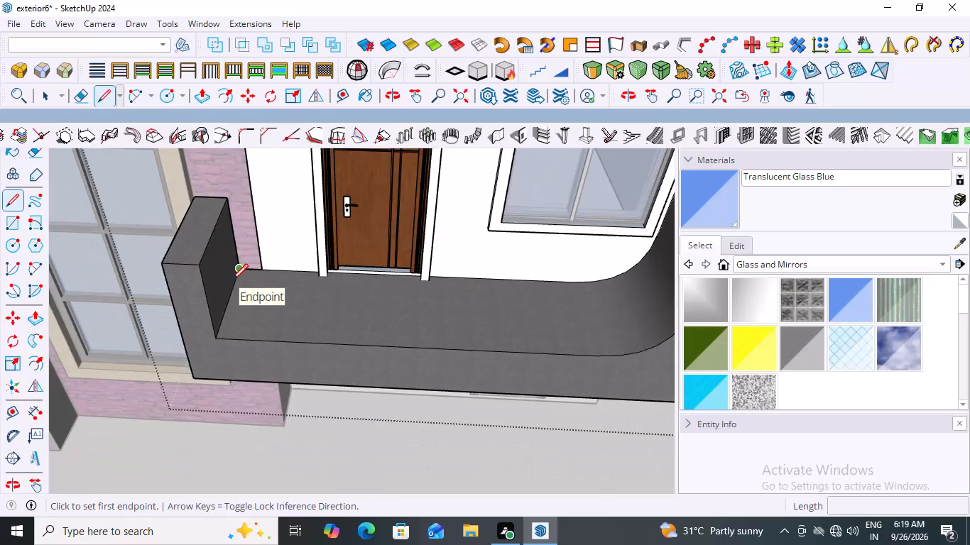
scroll(243, 336, down, 6)
scroll(291, 343, up, 3)
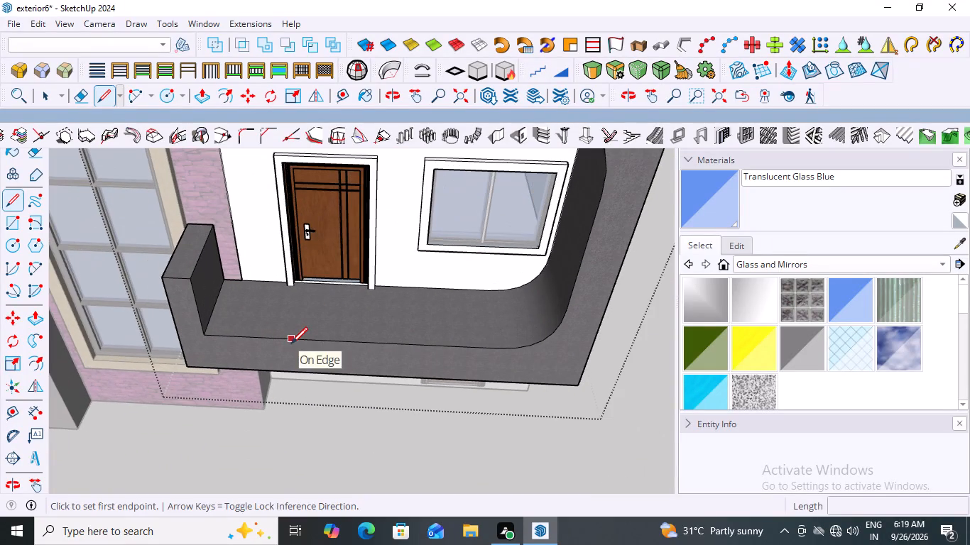
scroll(263, 346, down, 3)
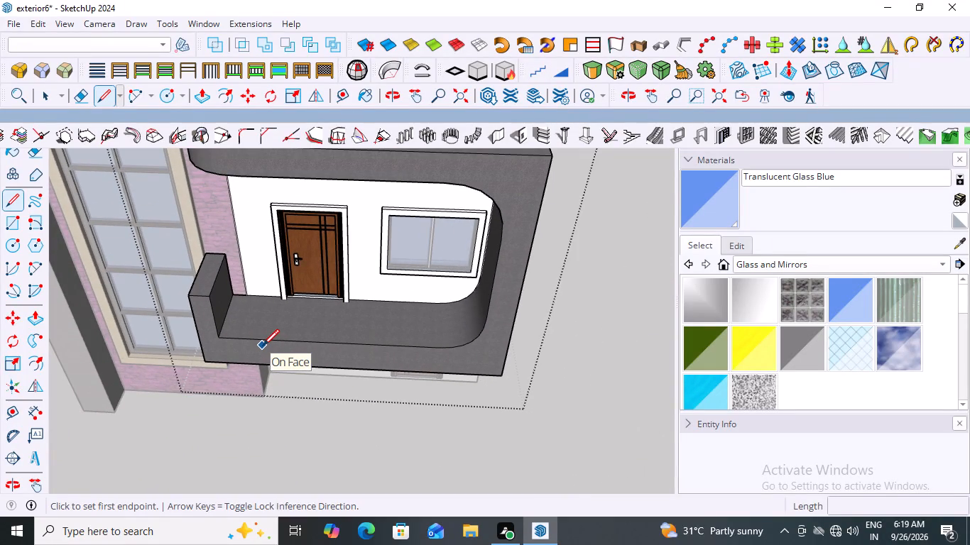
scroll(308, 326, up, 4)
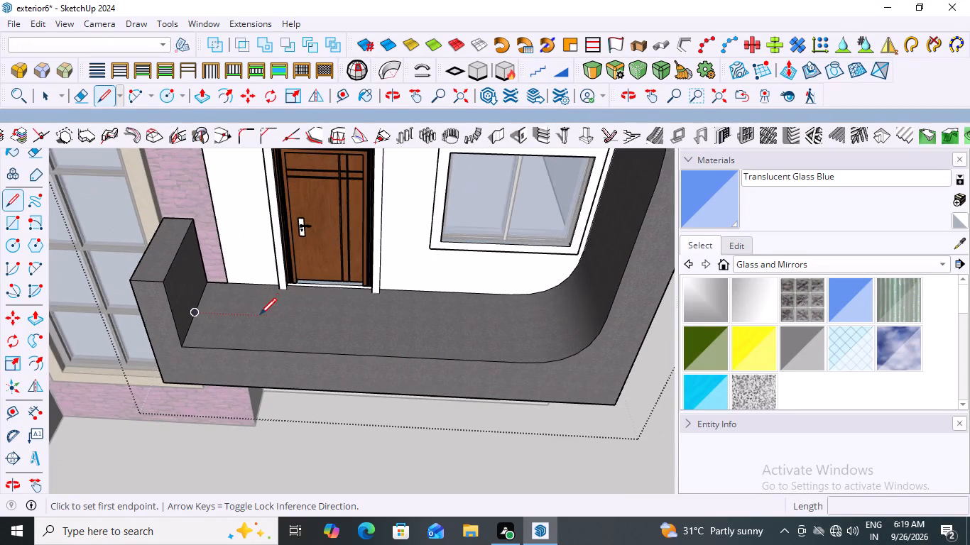
scroll(268, 304, down, 7)
scroll(240, 330, up, 8)
scroll(240, 330, down, 3)
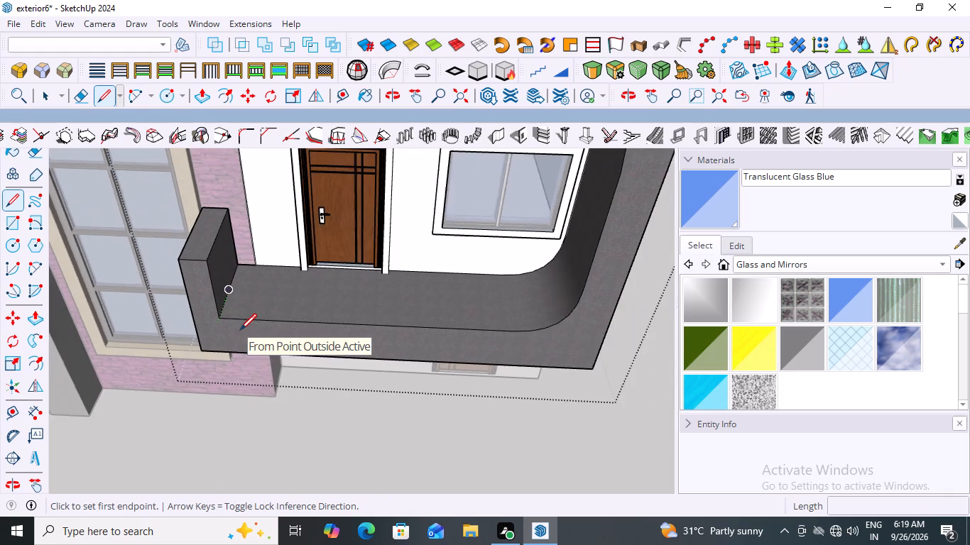
scroll(210, 289, down, 4)
scroll(231, 309, up, 13)
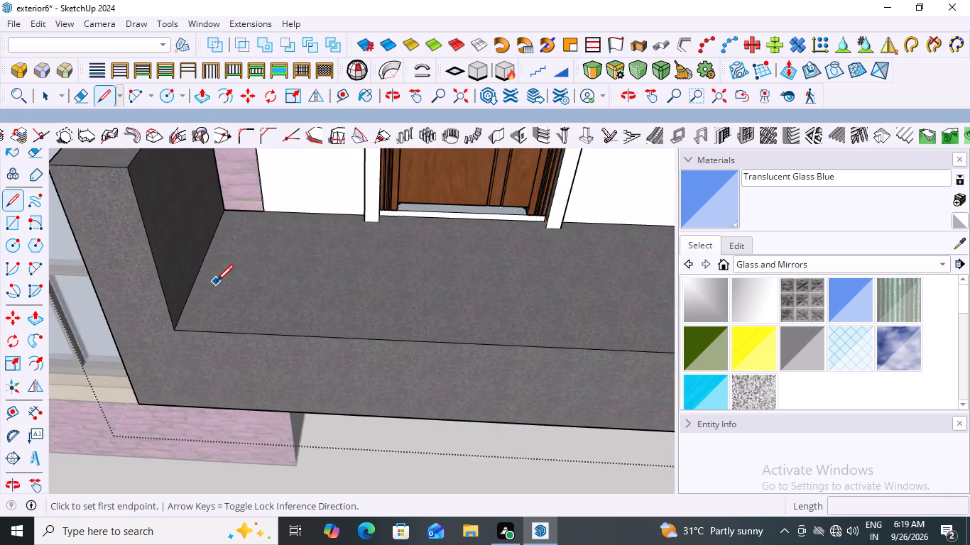
scroll(217, 281, up, 5)
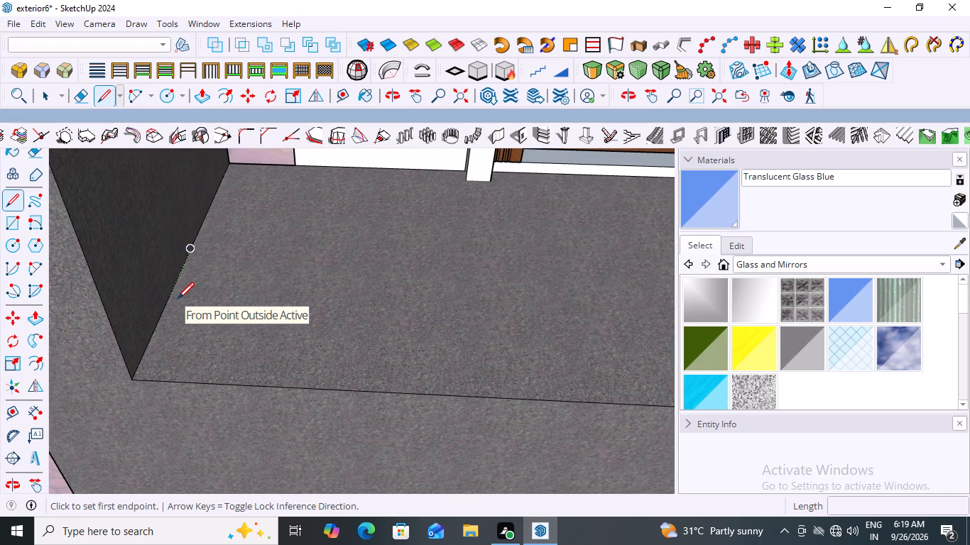
scroll(225, 277, down, 8)
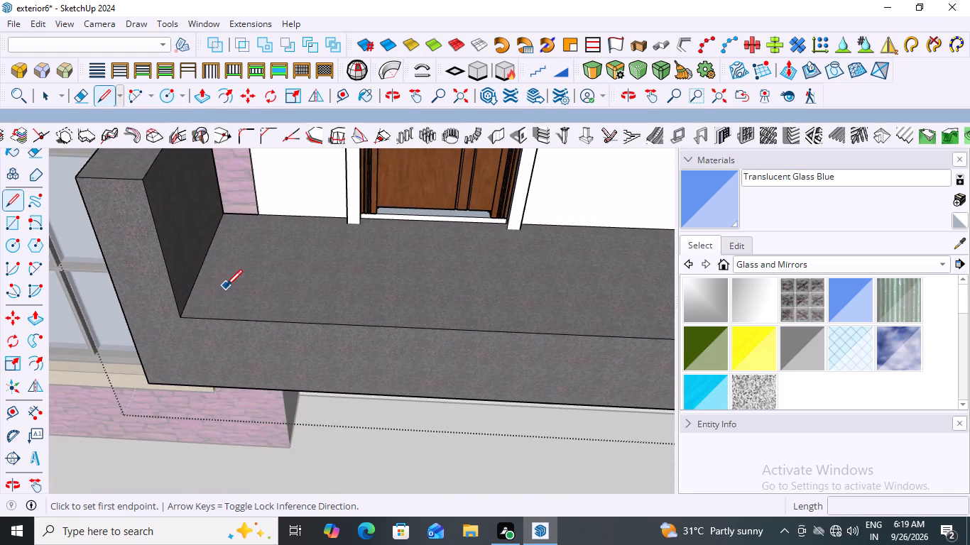
scroll(226, 286, down, 2)
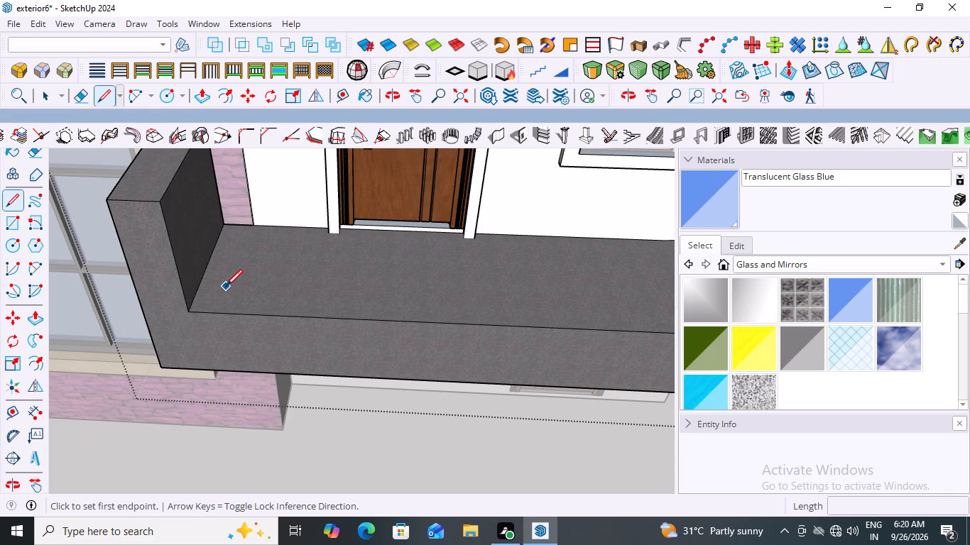
scroll(226, 286, down, 8)
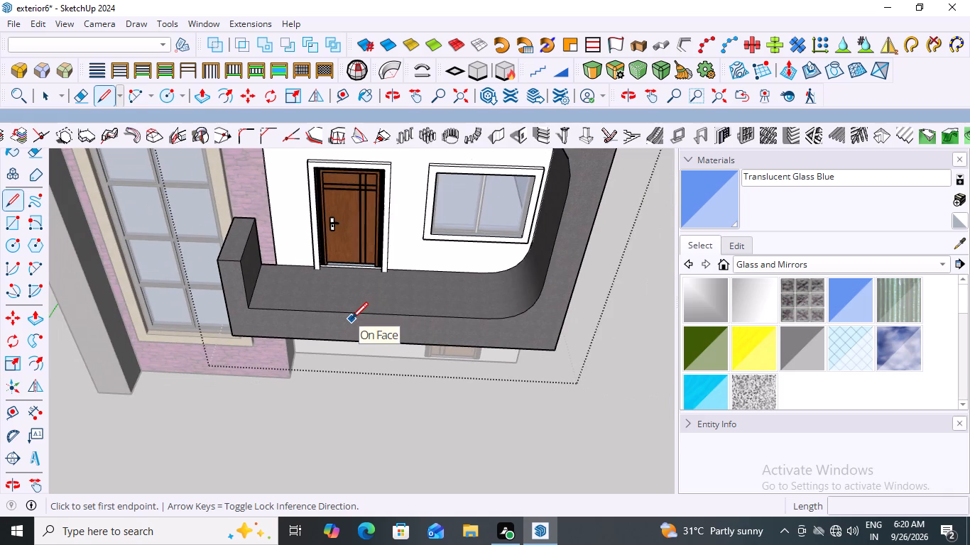
scroll(383, 363, down, 2)
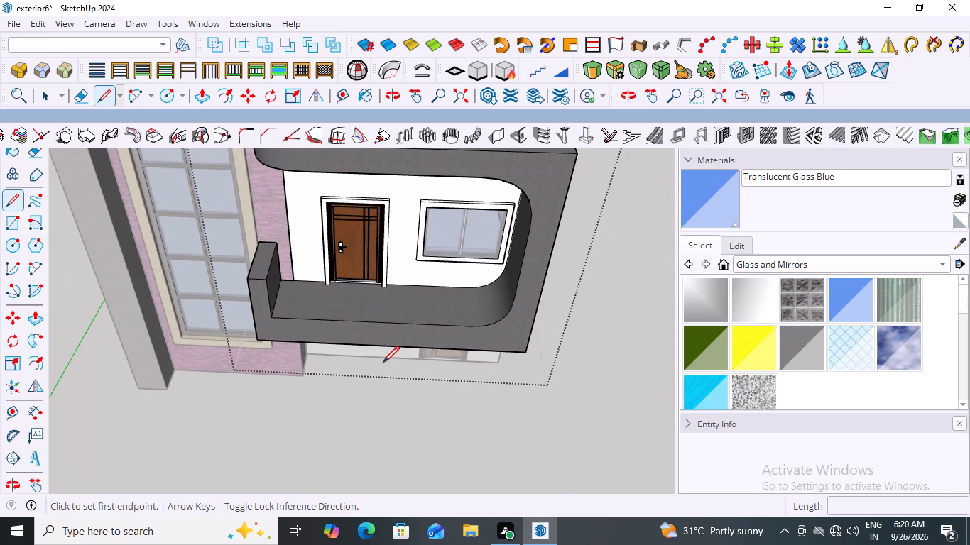
scroll(383, 363, up, 2)
scroll(383, 363, down, 3)
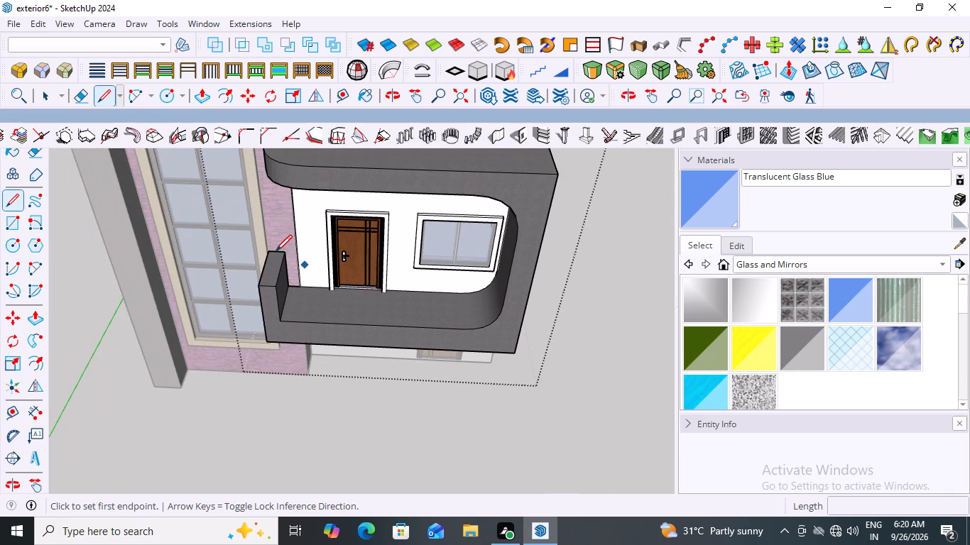
scroll(278, 259, up, 3)
scroll(293, 280, down, 2)
scroll(306, 332, up, 3)
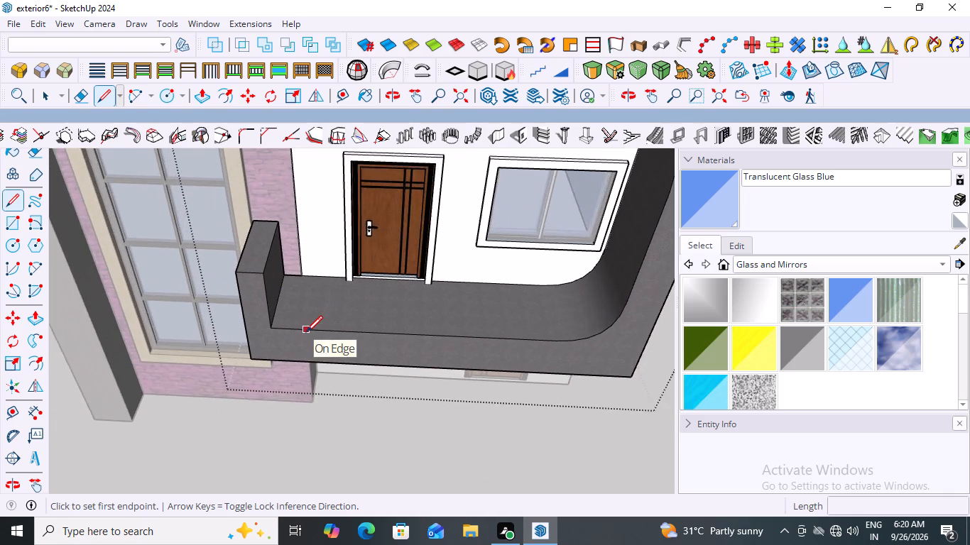
scroll(306, 332, up, 2)
scroll(290, 301, down, 6)
middle_drag(356, 349, 376, 314)
scroll(337, 279, up, 2)
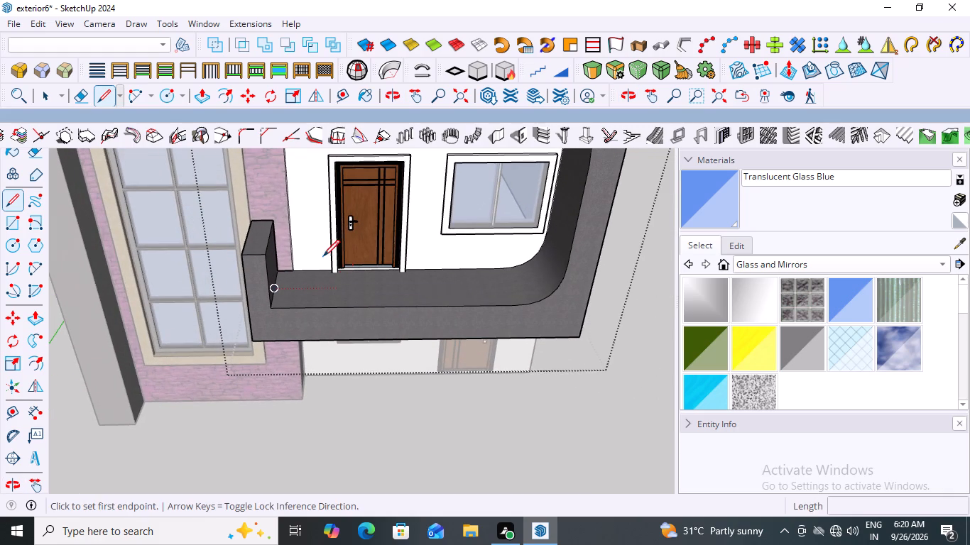
scroll(307, 259, down, 8)
scroll(327, 283, up, 12)
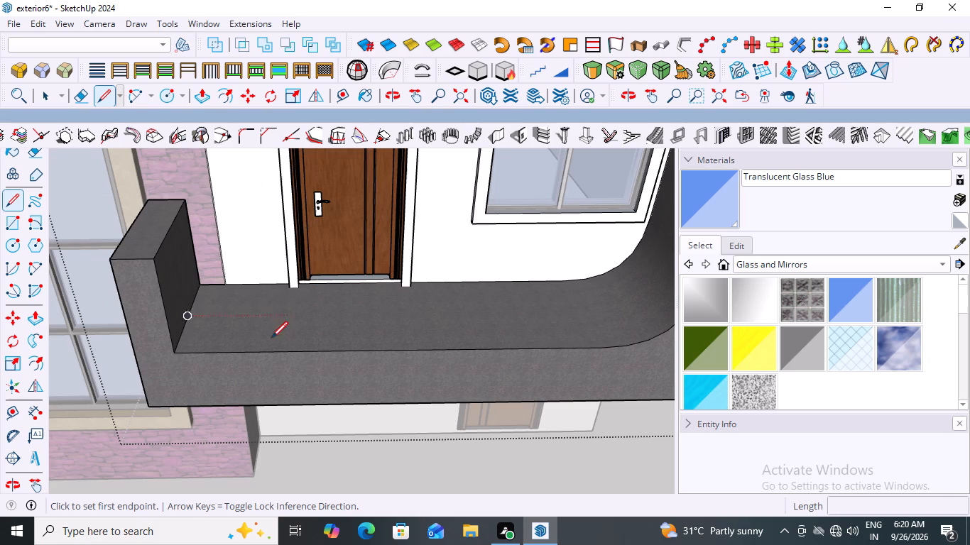
scroll(303, 284, down, 6)
scroll(227, 336, up, 5)
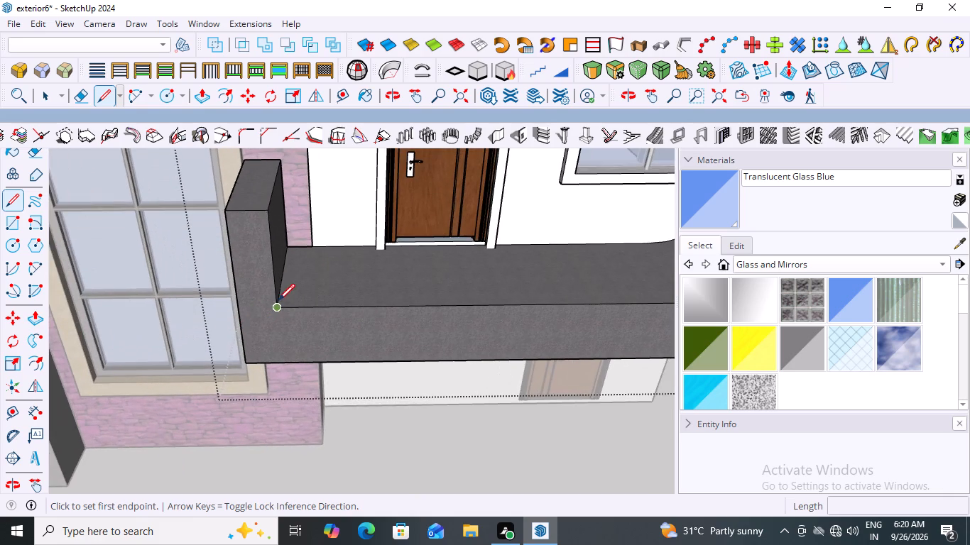
scroll(263, 299, down, 8)
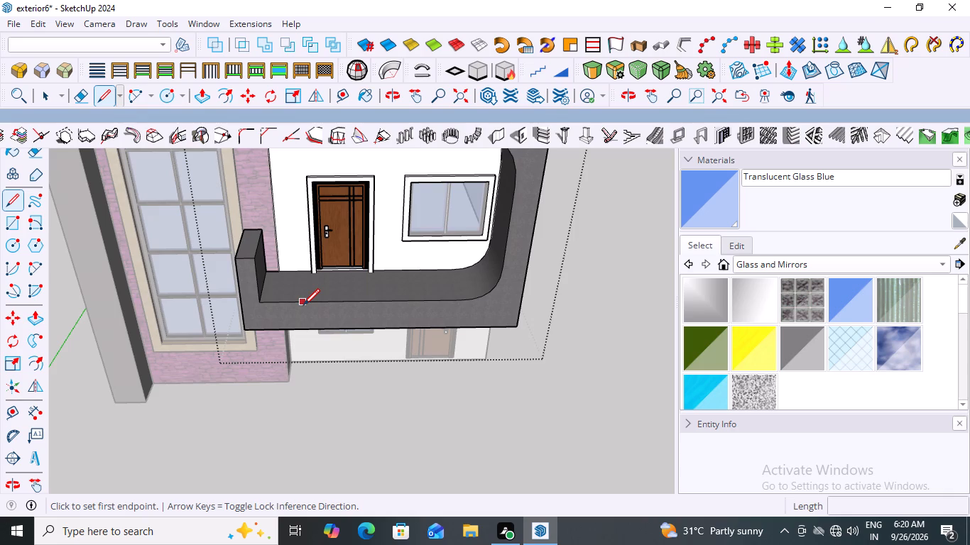
scroll(476, 302, down, 3)
scroll(378, 287, up, 3)
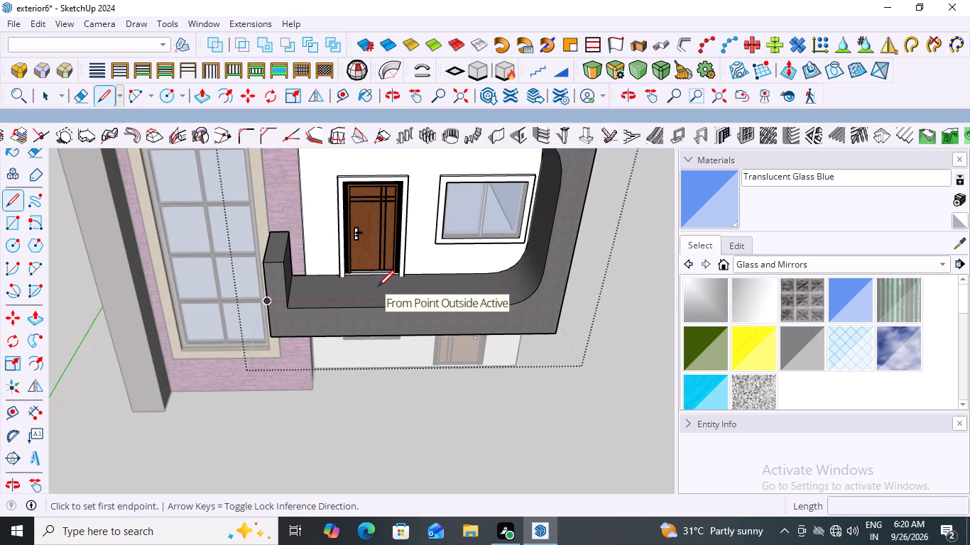
scroll(394, 285, up, 3)
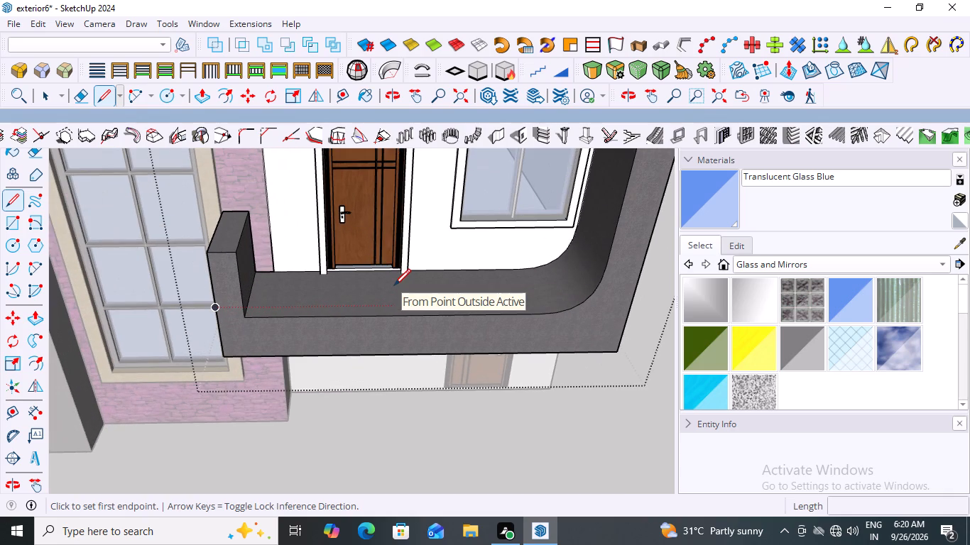
scroll(394, 285, down, 2)
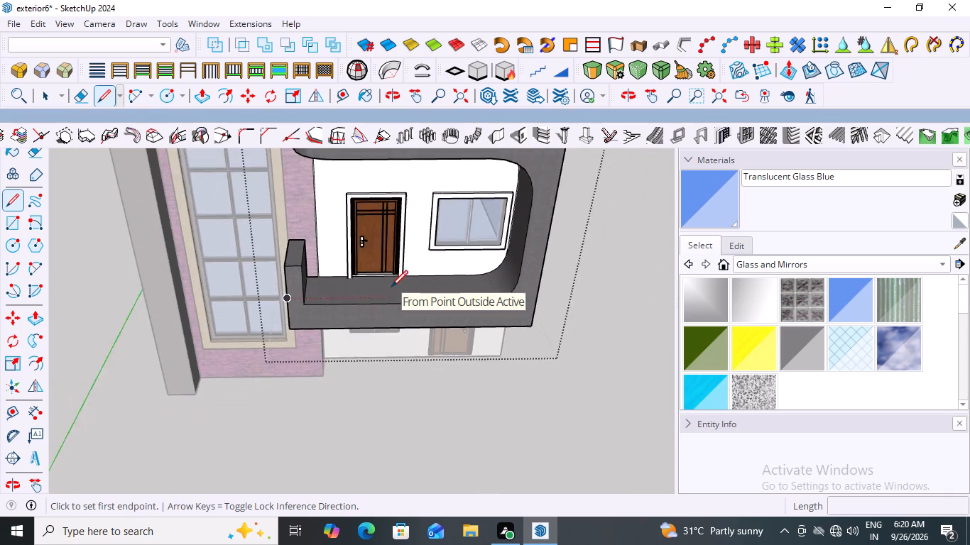
scroll(391, 287, down, 5)
scroll(359, 312, up, 5)
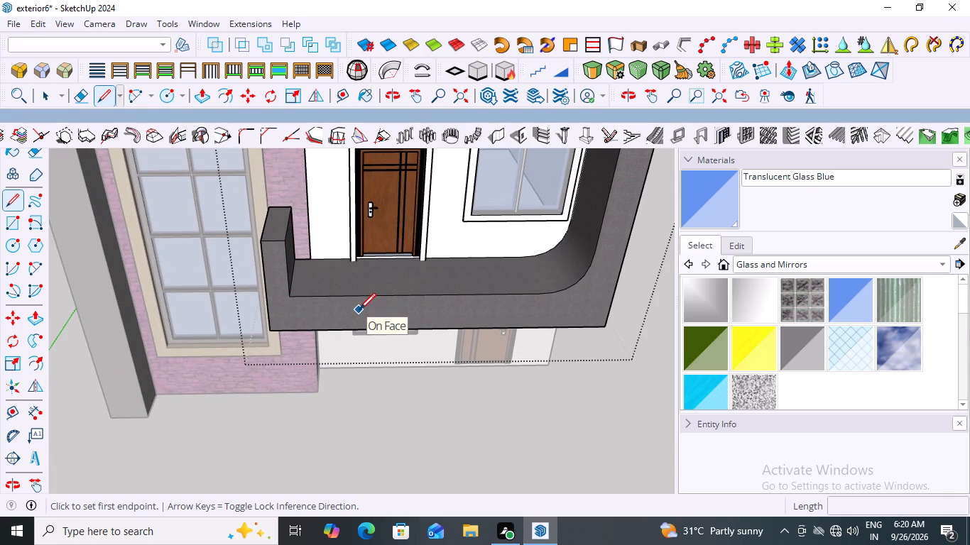
scroll(304, 248, down, 1)
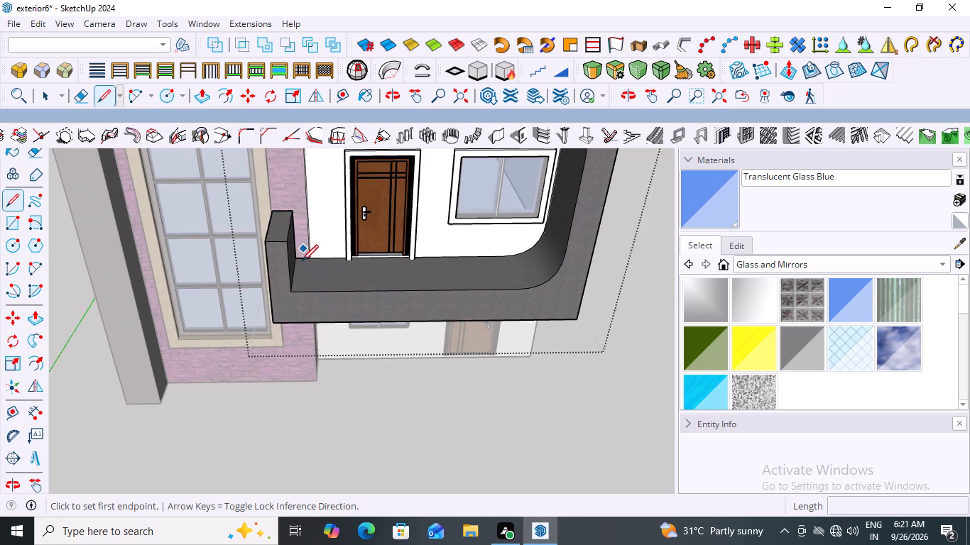
scroll(312, 277, up, 6)
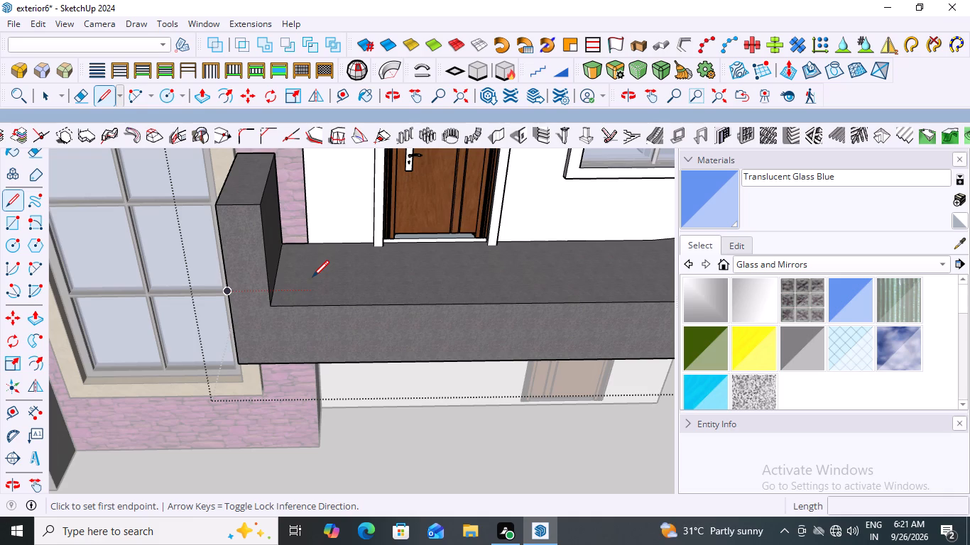
scroll(269, 225, down, 5)
scroll(405, 294, up, 3)
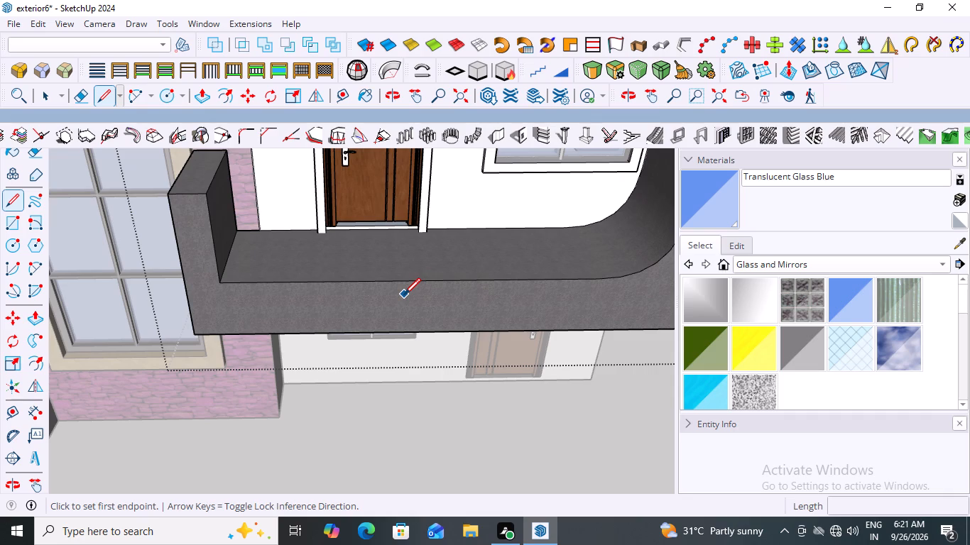
scroll(404, 294, down, 3)
scroll(309, 297, down, 4)
scroll(336, 294, up, 7)
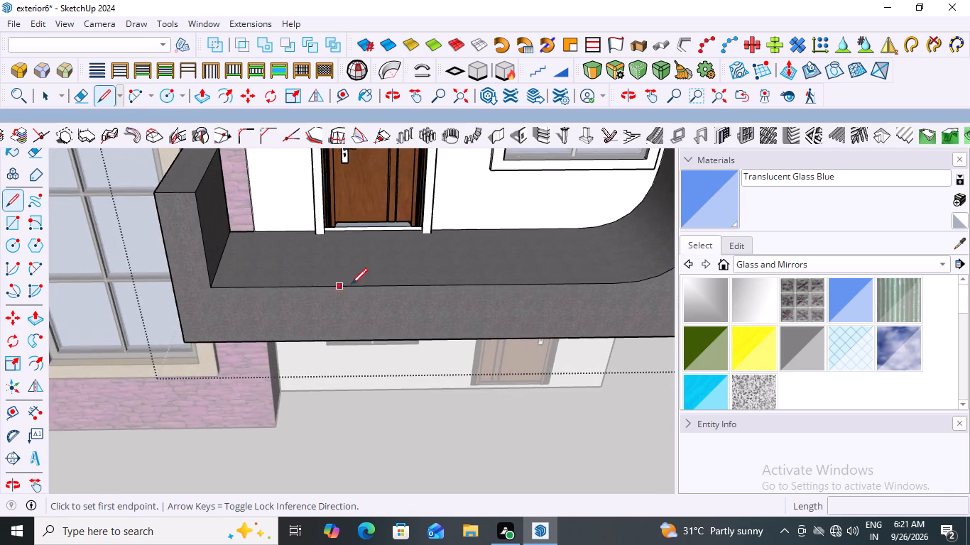
scroll(393, 278, down, 7)
scroll(342, 263, up, 8)
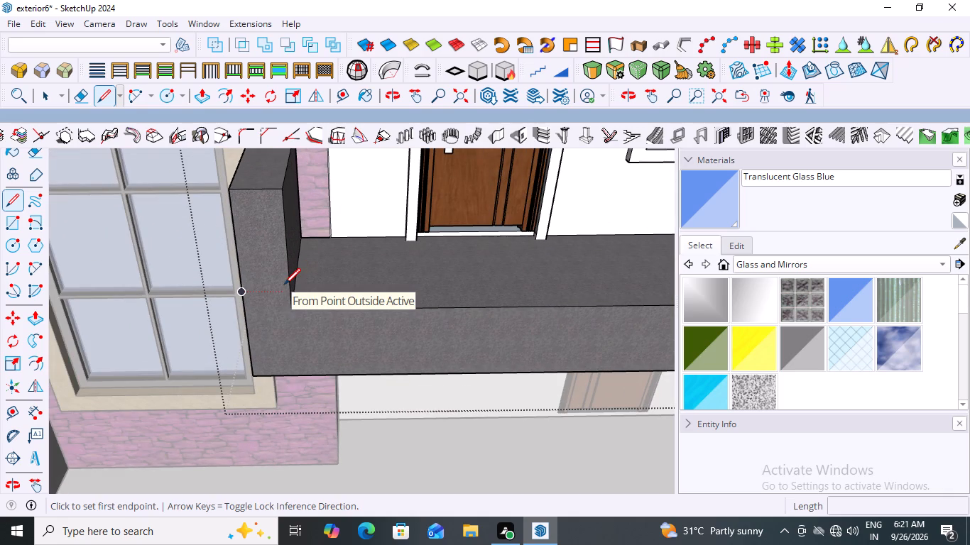
scroll(275, 275, down, 3)
scroll(353, 288, up, 2)
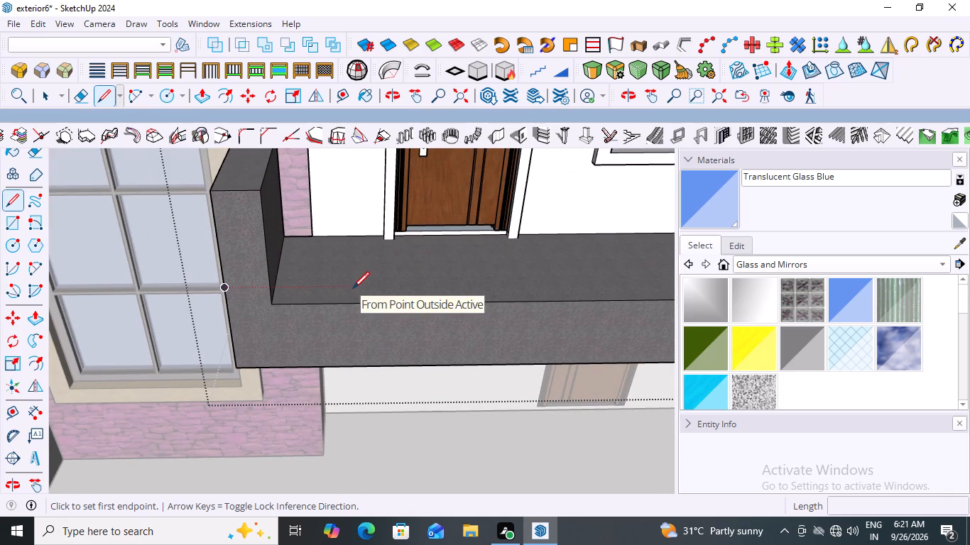
scroll(378, 272, down, 8)
scroll(464, 263, up, 3)
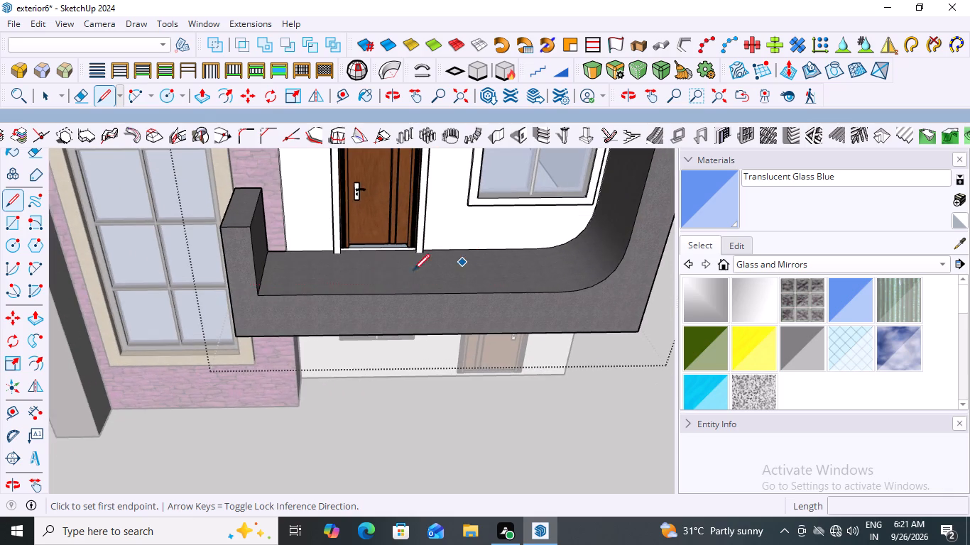
scroll(285, 280, up, 6)
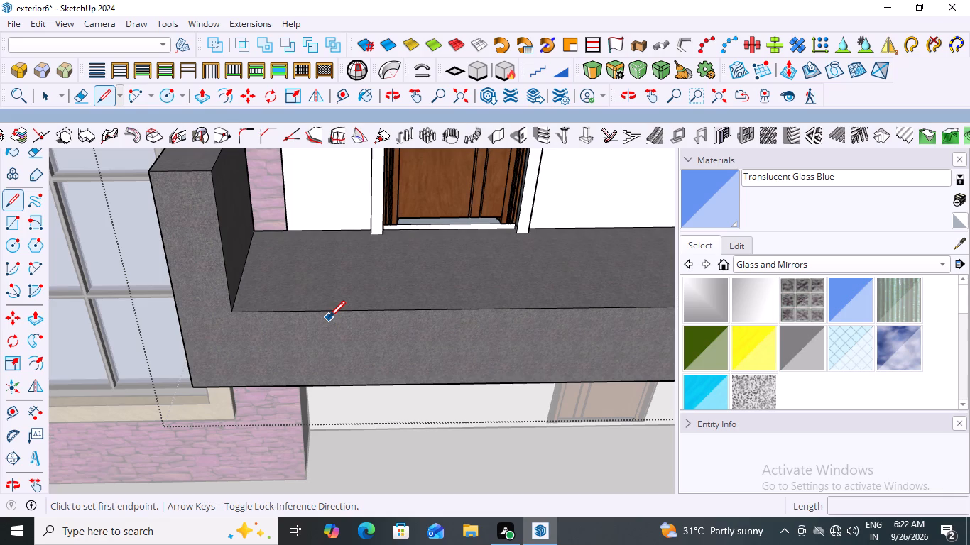
scroll(329, 317, down, 7)
scroll(423, 299, up, 3)
scroll(344, 301, down, 3)
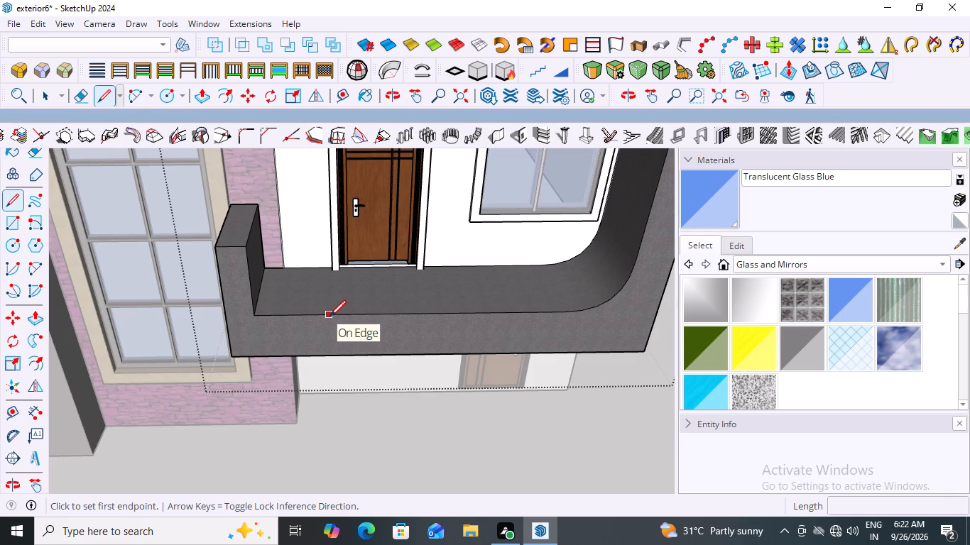
scroll(329, 316, down, 5)
scroll(334, 282, up, 9)
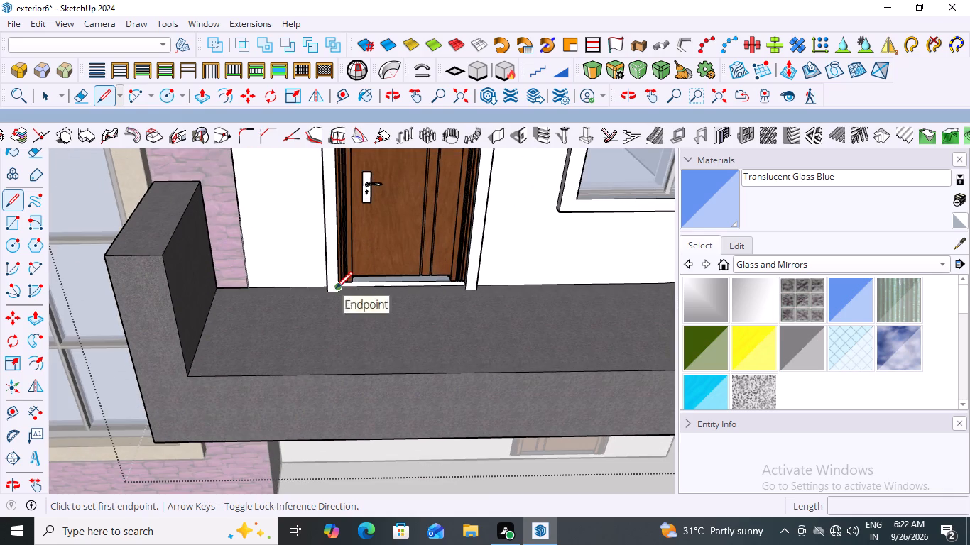
scroll(214, 302, down, 3)
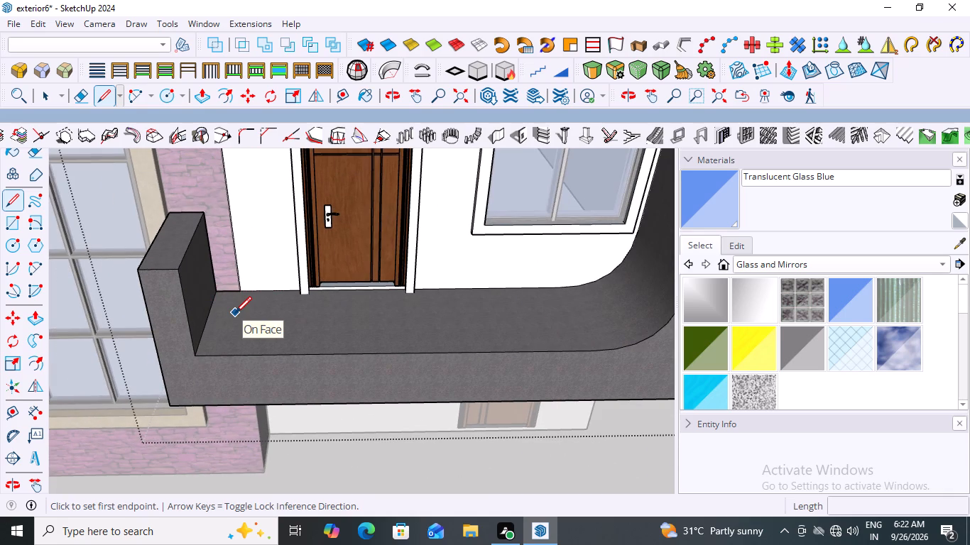
scroll(235, 313, up, 2)
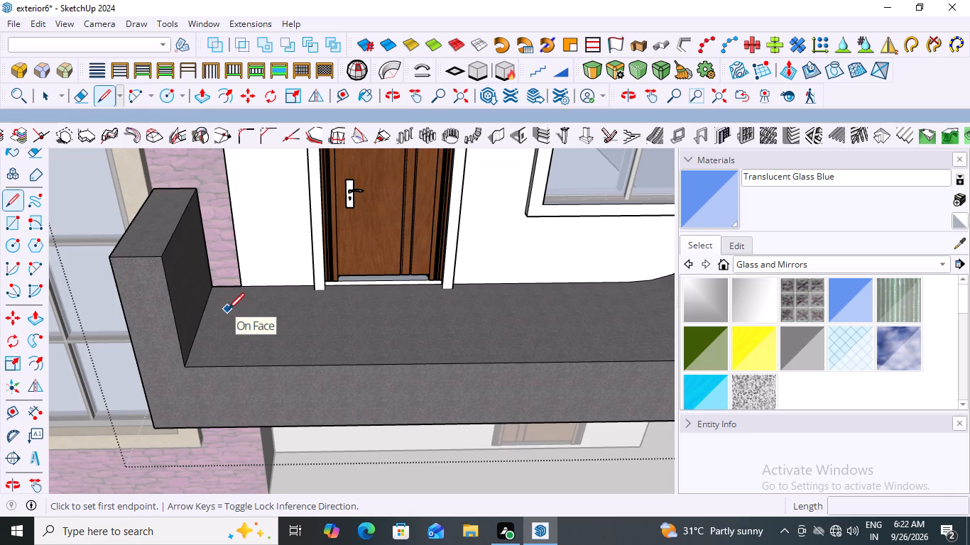
scroll(228, 309, up, 1)
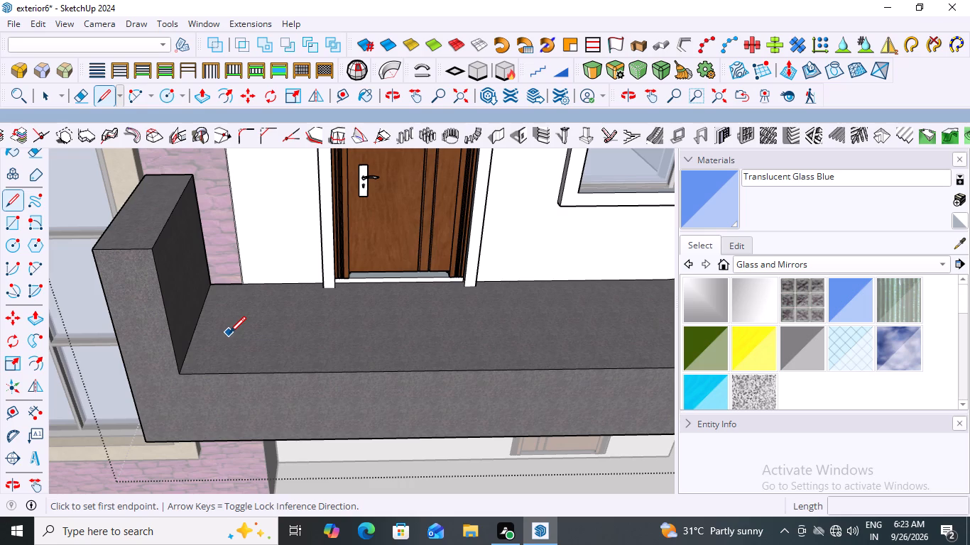
scroll(195, 344, down, 7)
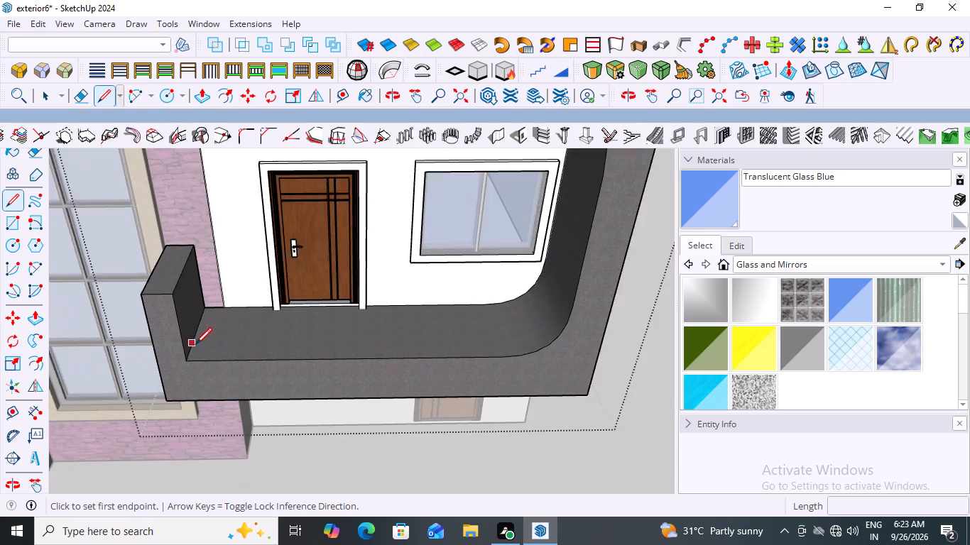
Examine the framed balcony's floor and front edge from the low end pillar to the curved corner for placing the railing line.
scroll(195, 344, down, 10)
scroll(215, 334, up, 7)
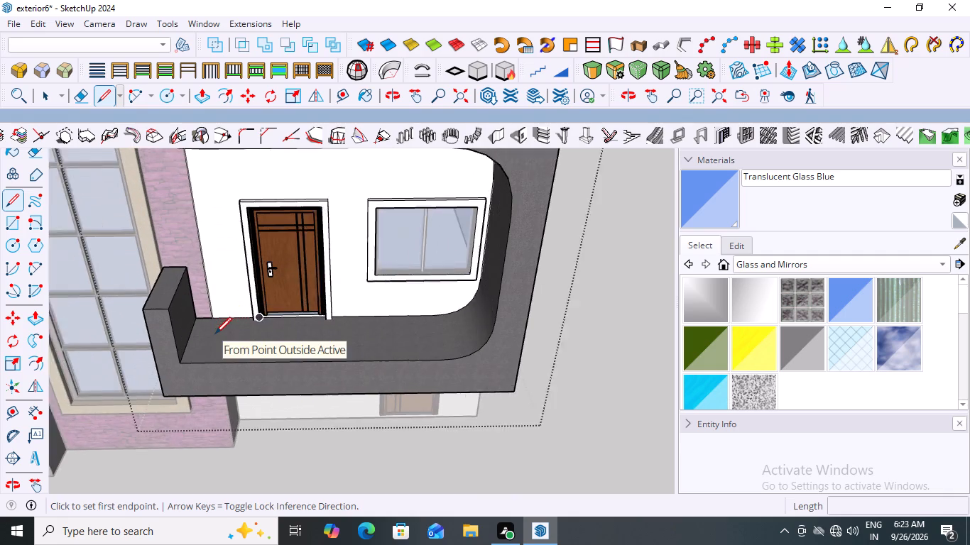
scroll(215, 334, up, 9)
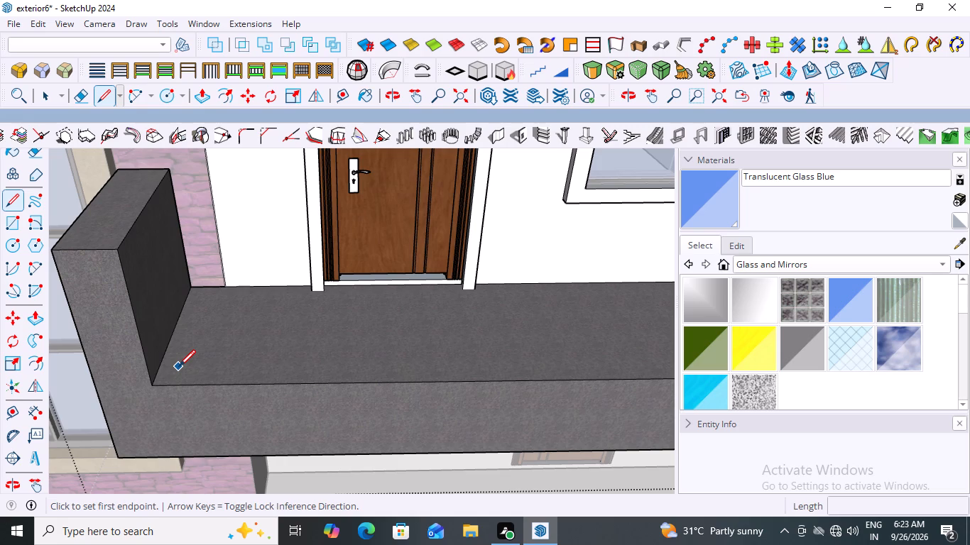
scroll(179, 366, up, 1)
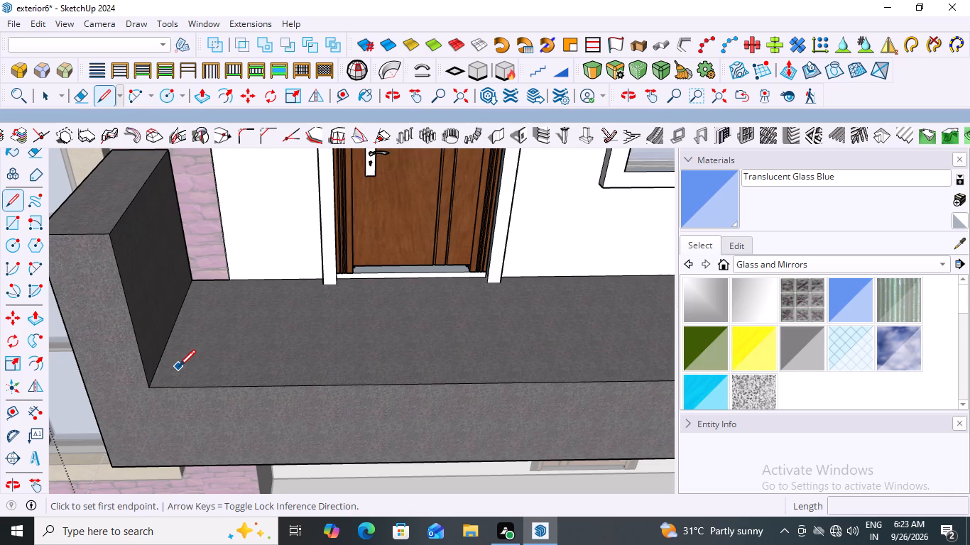
scroll(179, 366, down, 3)
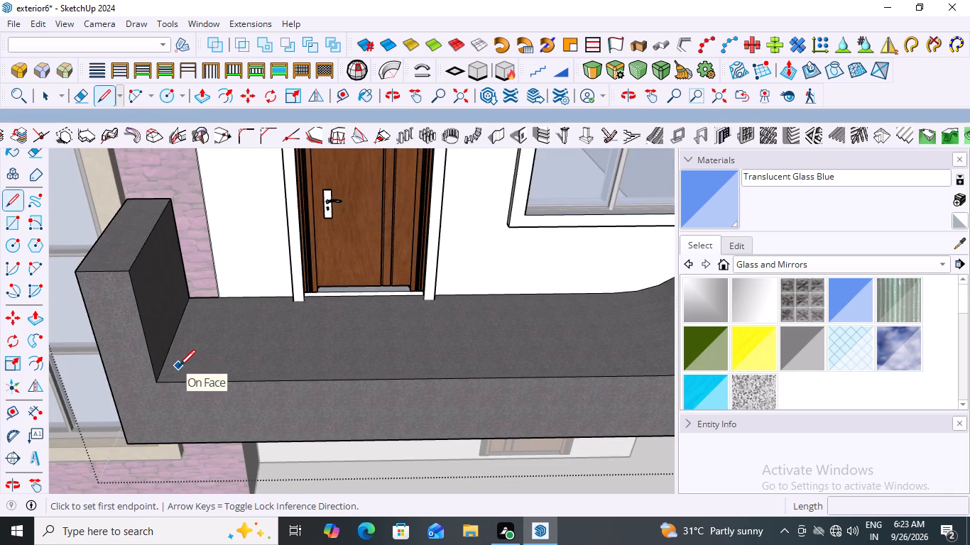
scroll(209, 331, up, 2)
scroll(209, 331, down, 3)
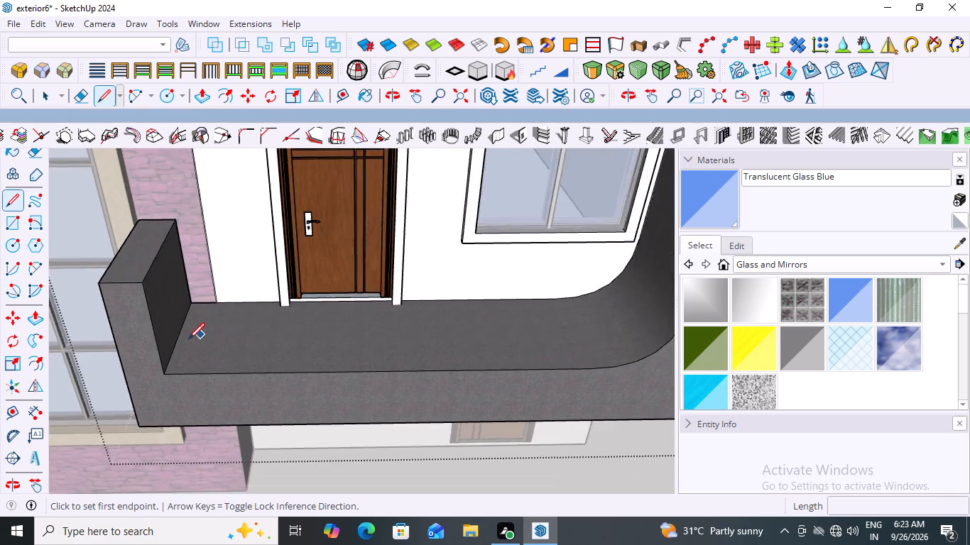
scroll(188, 339, down, 5)
scroll(244, 320, up, 2)
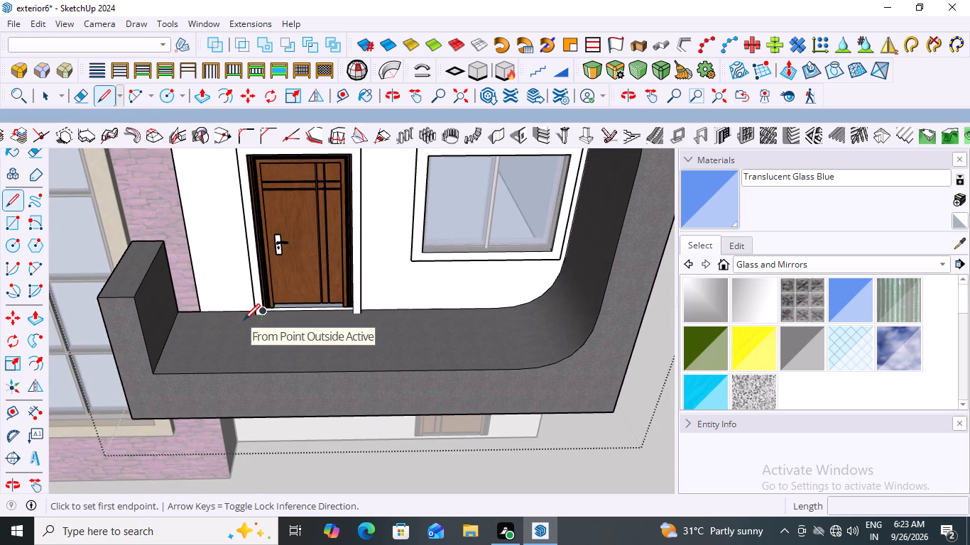
scroll(244, 320, down, 7)
scroll(225, 326, up, 2)
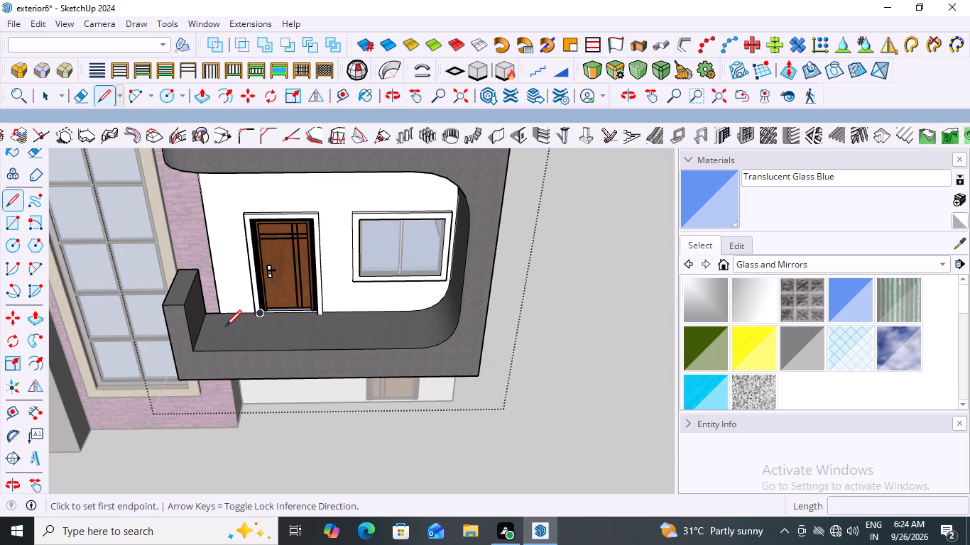
scroll(225, 326, down, 2)
scroll(225, 326, up, 2)
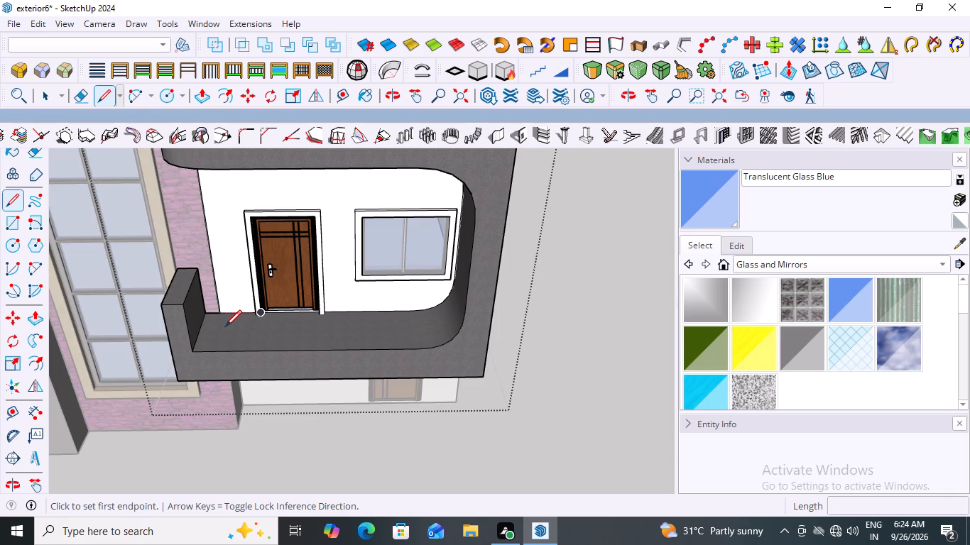
scroll(210, 361, up, 4)
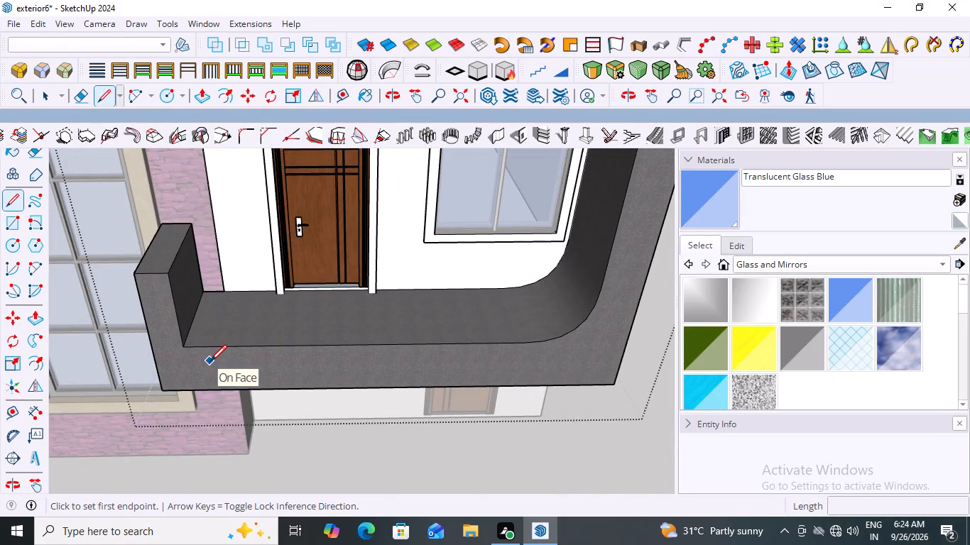
scroll(236, 339, down, 4)
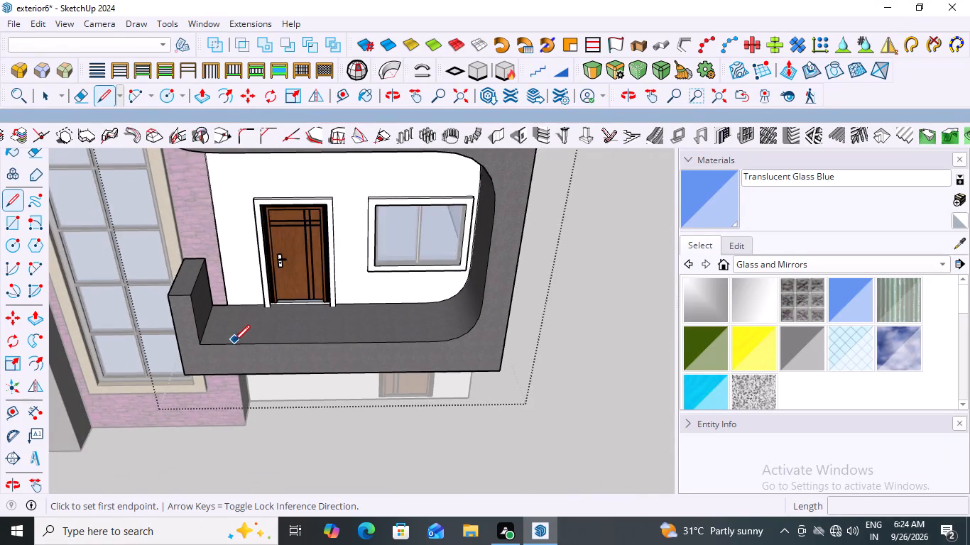
scroll(233, 342, down, 3)
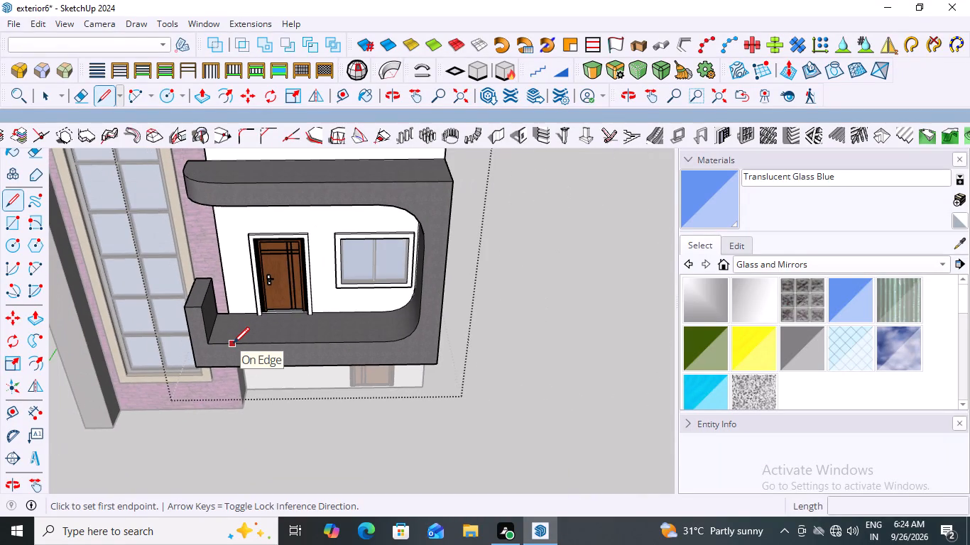
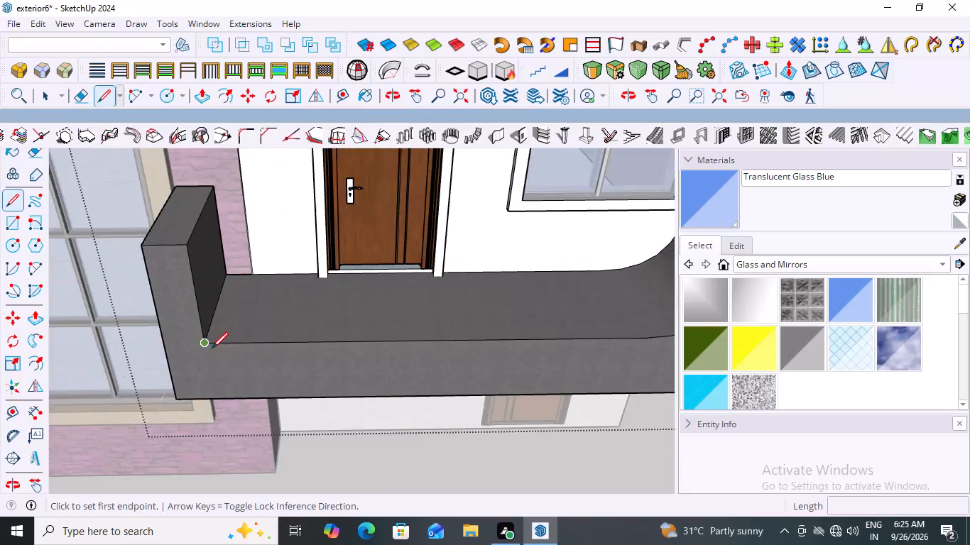
Examine the framed balcony's floor where its front edge meets the low end pillar, and along toward the curved corner, for the railing line.
scroll(212, 348, up, 3)
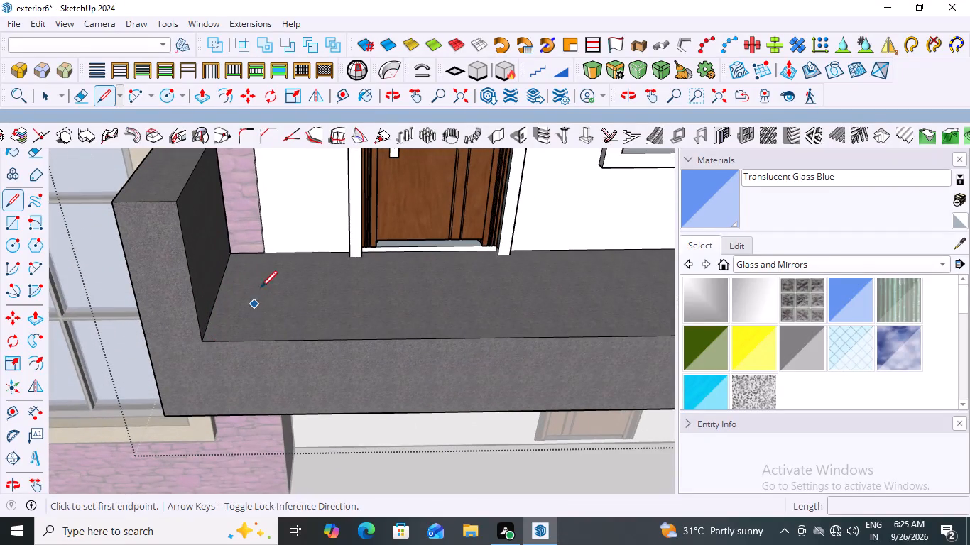
scroll(210, 324, down, 8)
scroll(208, 300, up, 9)
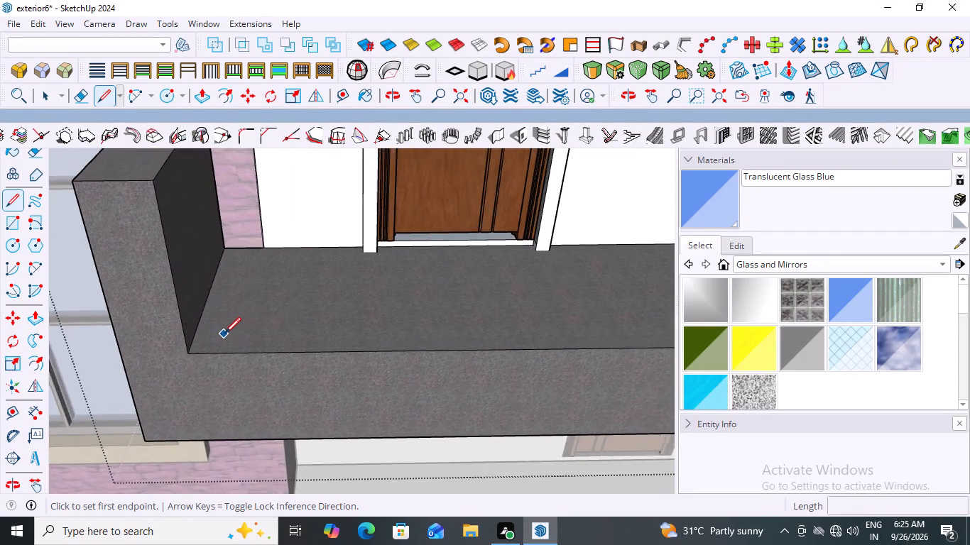
scroll(224, 334, up, 6)
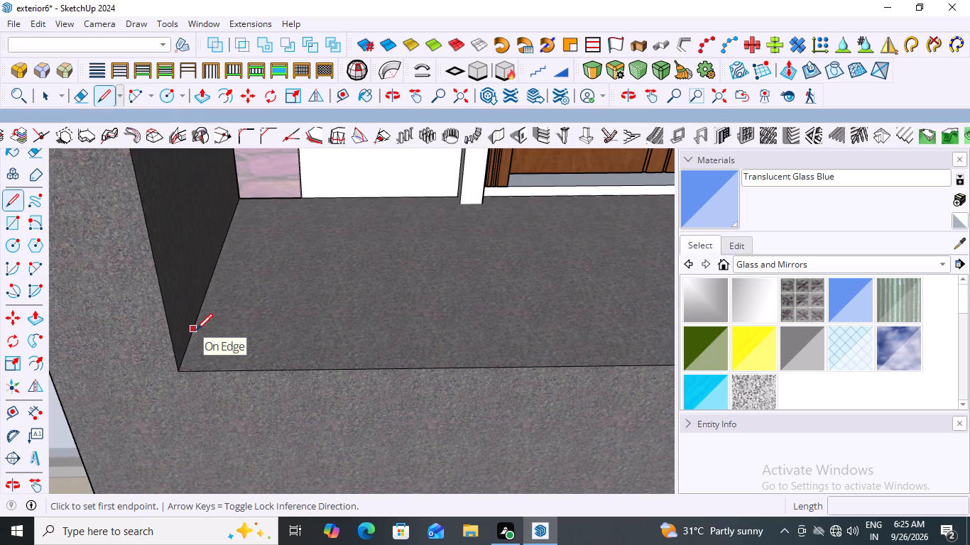
scroll(196, 330, down, 7)
scroll(232, 343, up, 3)
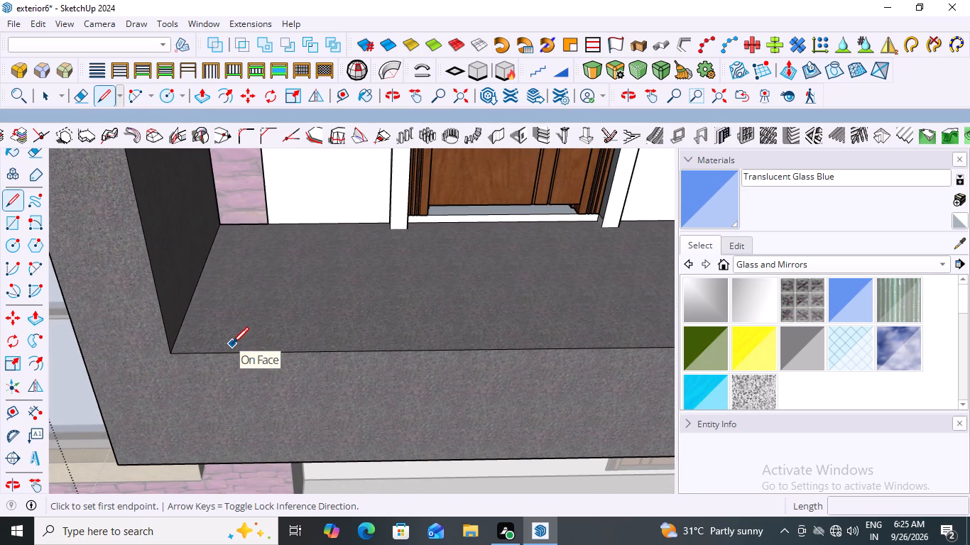
scroll(232, 343, down, 7)
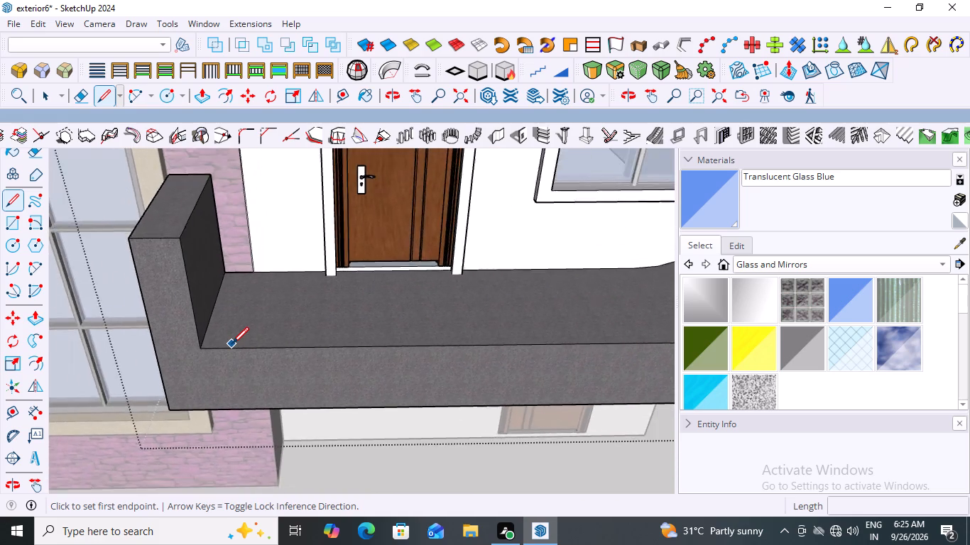
scroll(232, 343, down, 10)
scroll(250, 341, up, 7)
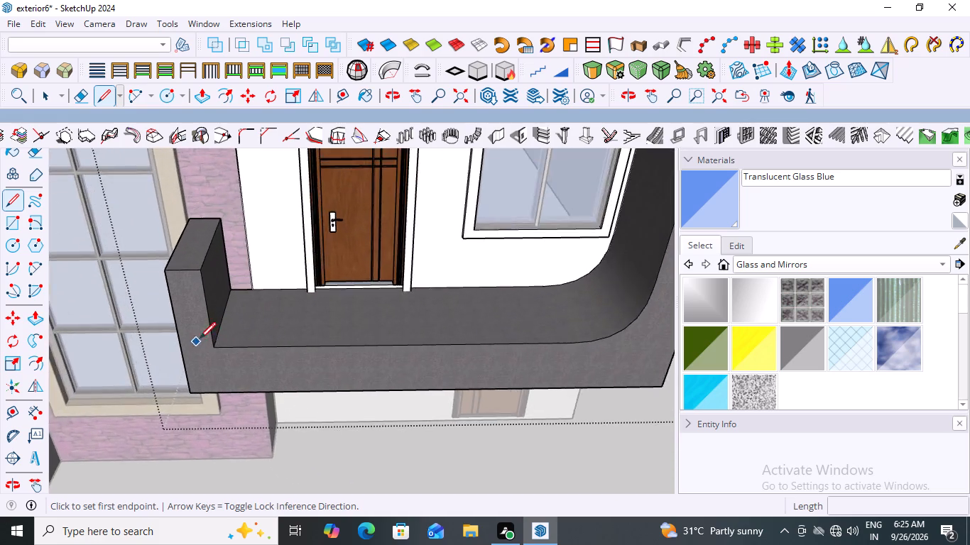
scroll(200, 338, up, 9)
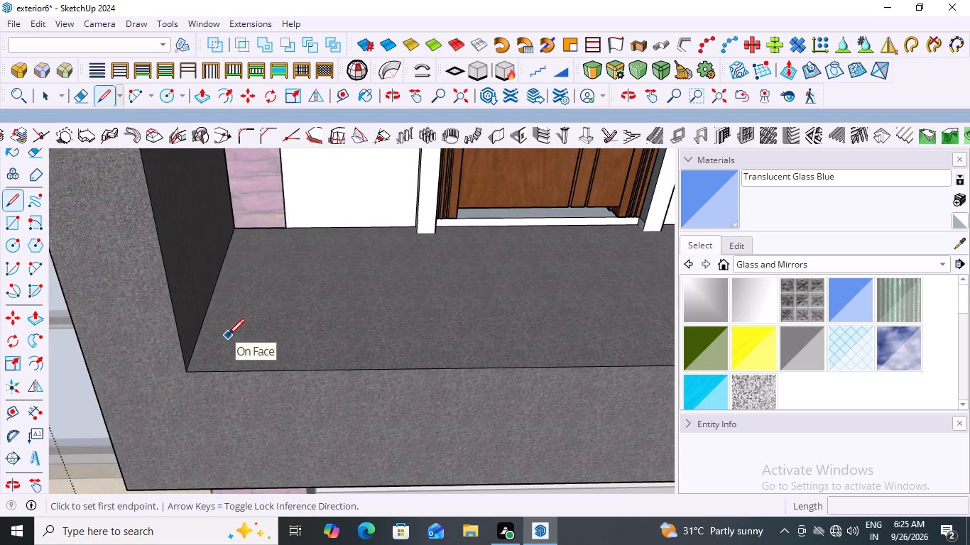
scroll(228, 335, down, 8)
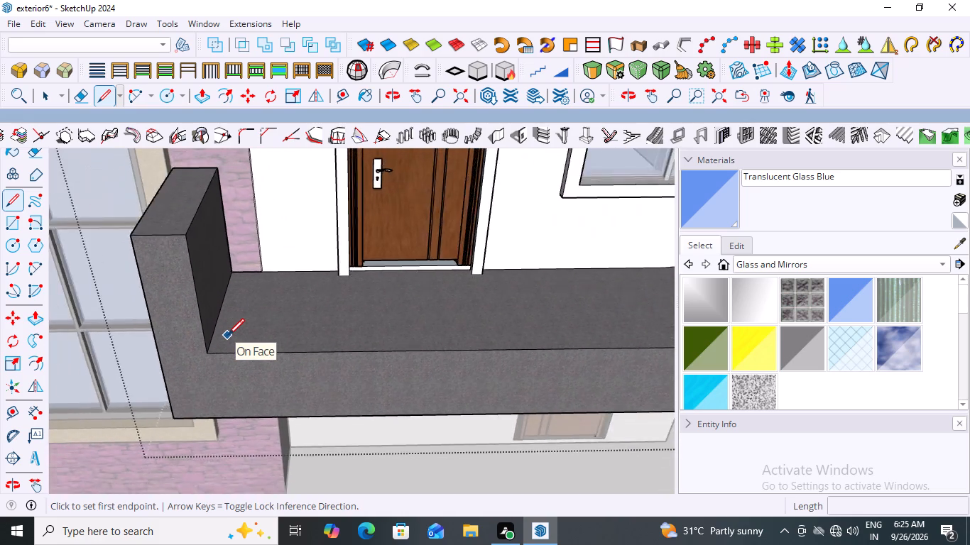
scroll(228, 335, down, 6)
scroll(266, 342, up, 9)
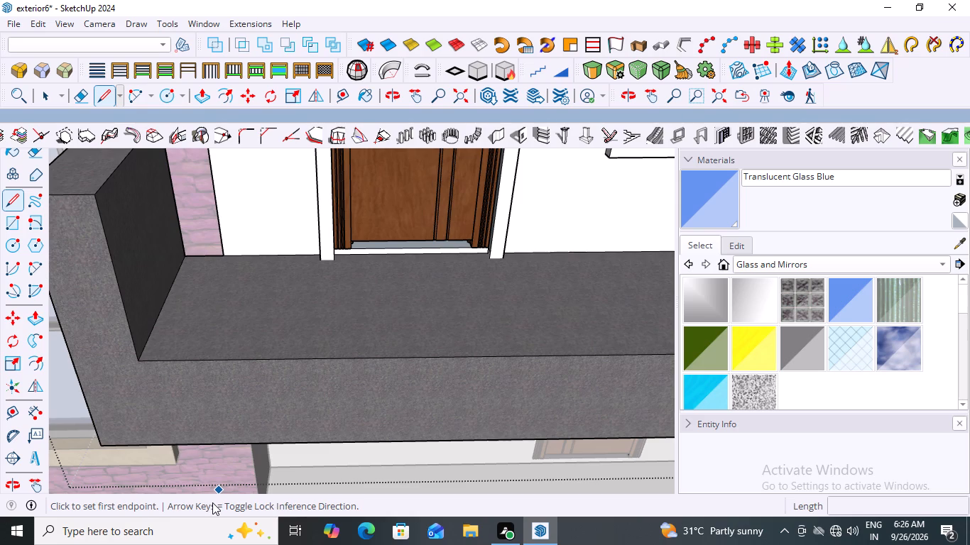
scroll(211, 321, down, 4)
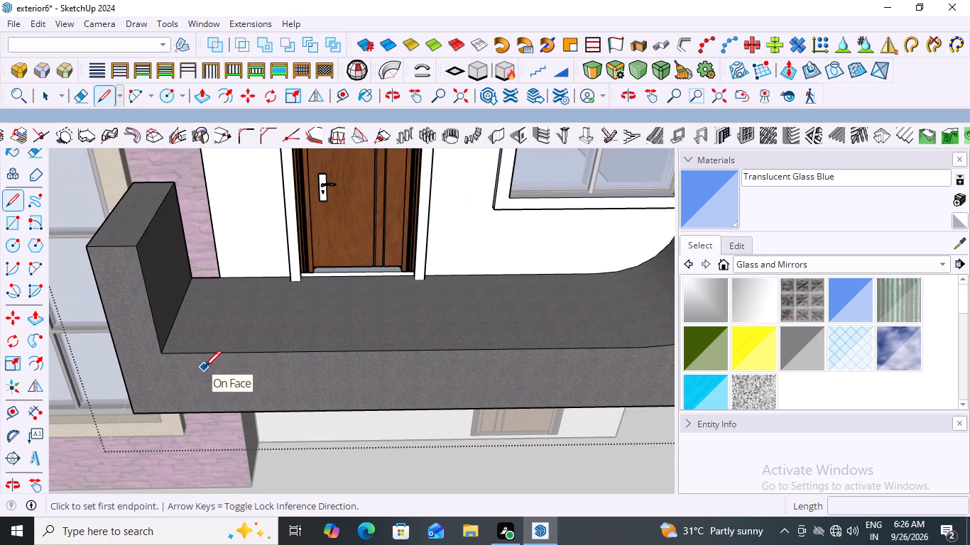
scroll(205, 368, down, 5)
scroll(207, 354, up, 8)
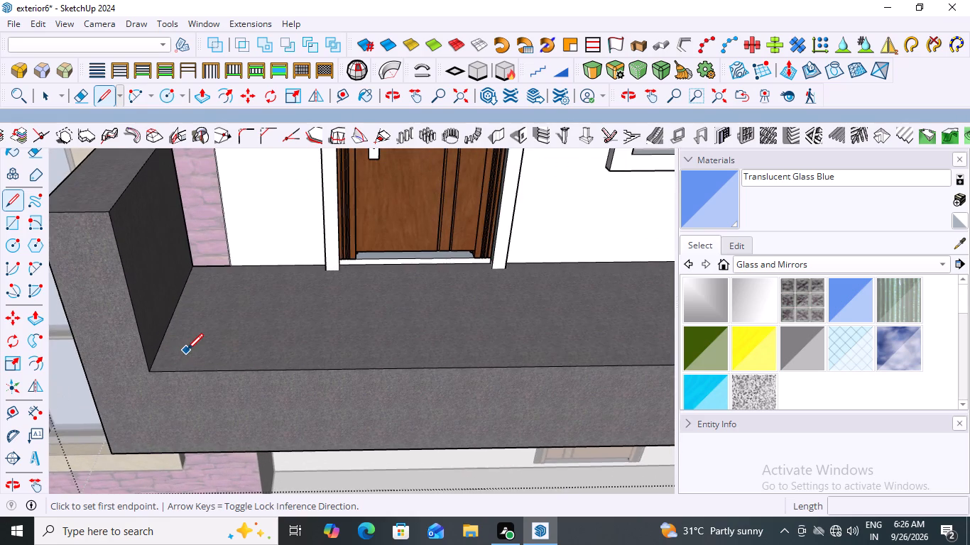
scroll(187, 350, up, 4)
scroll(187, 350, down, 9)
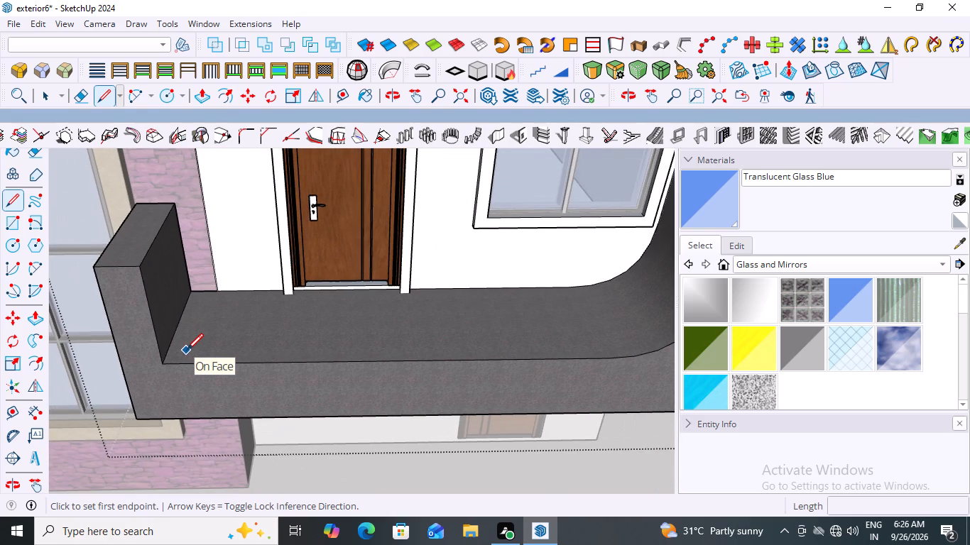
scroll(187, 350, down, 5)
scroll(180, 353, up, 3)
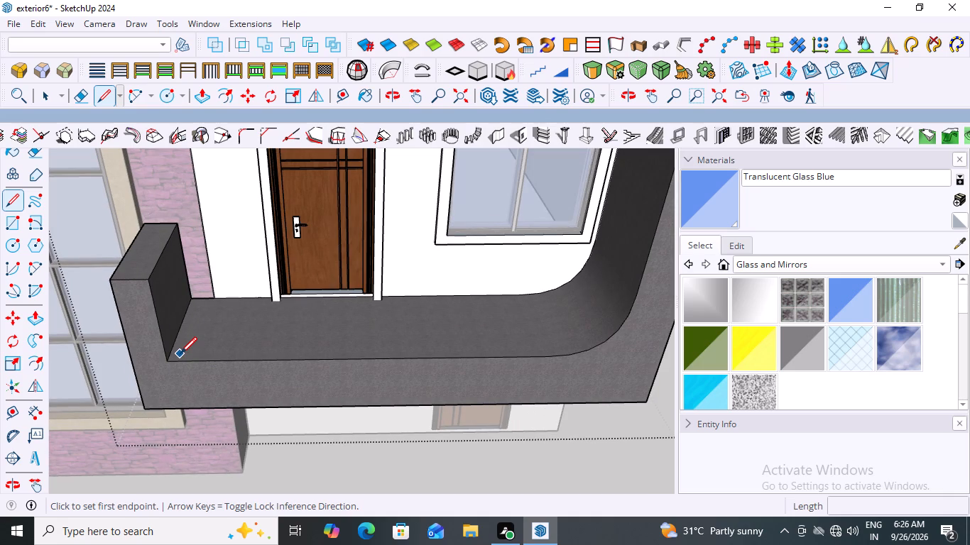
scroll(195, 332, down, 3)
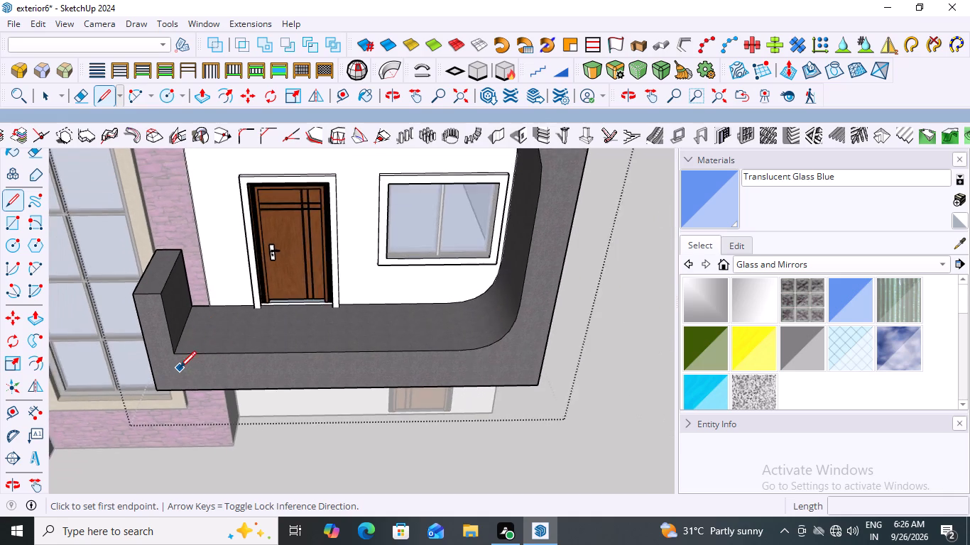
scroll(180, 368, up, 9)
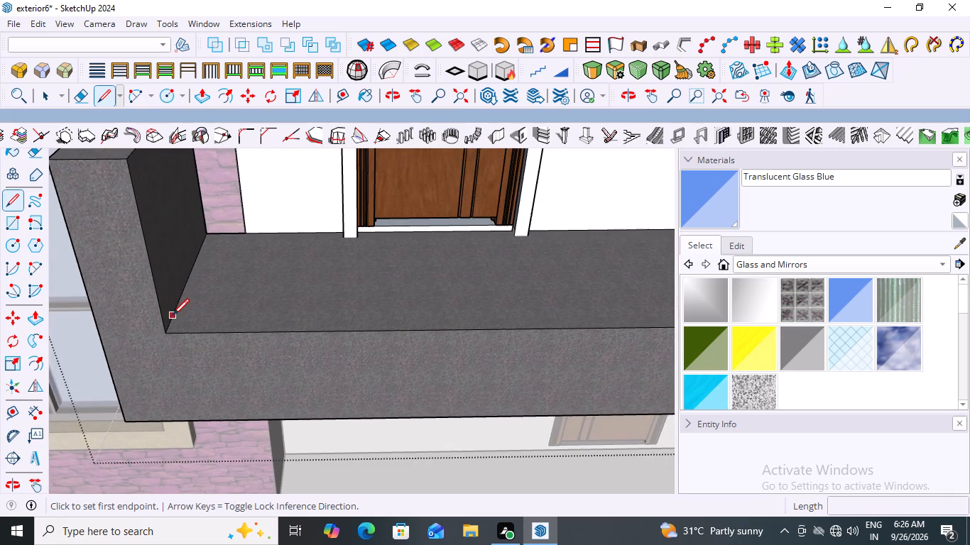
scroll(175, 318, up, 4)
scroll(190, 300, down, 6)
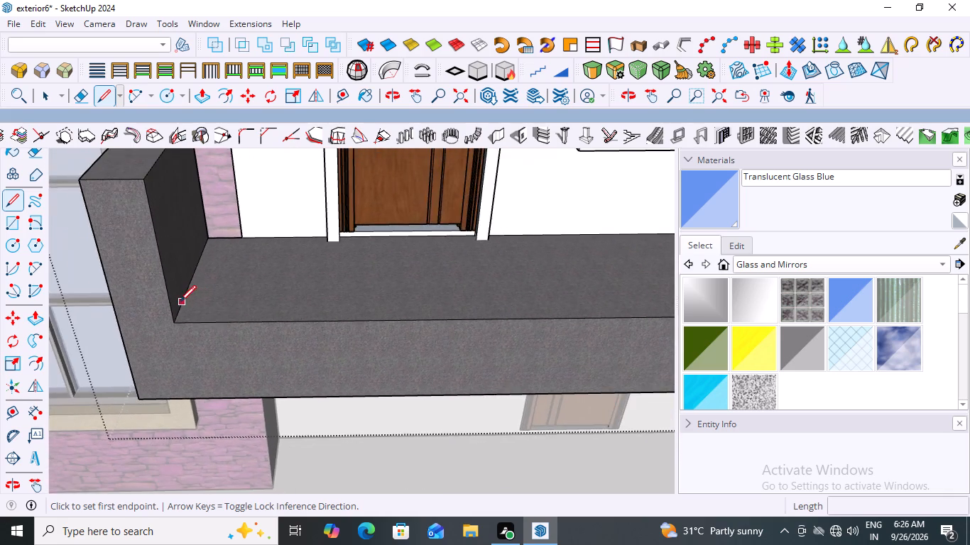
scroll(179, 307, down, 9)
scroll(272, 316, up, 6)
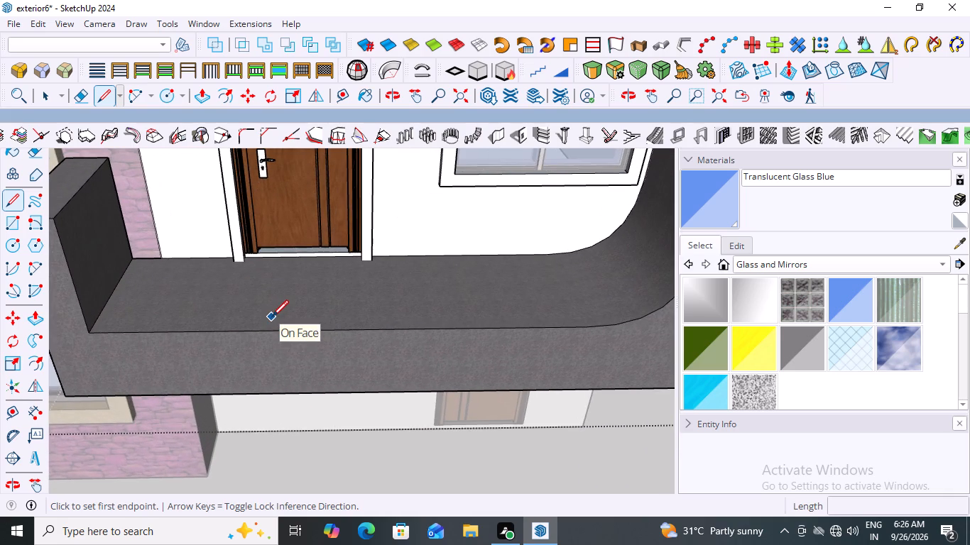
scroll(99, 327, up, 12)
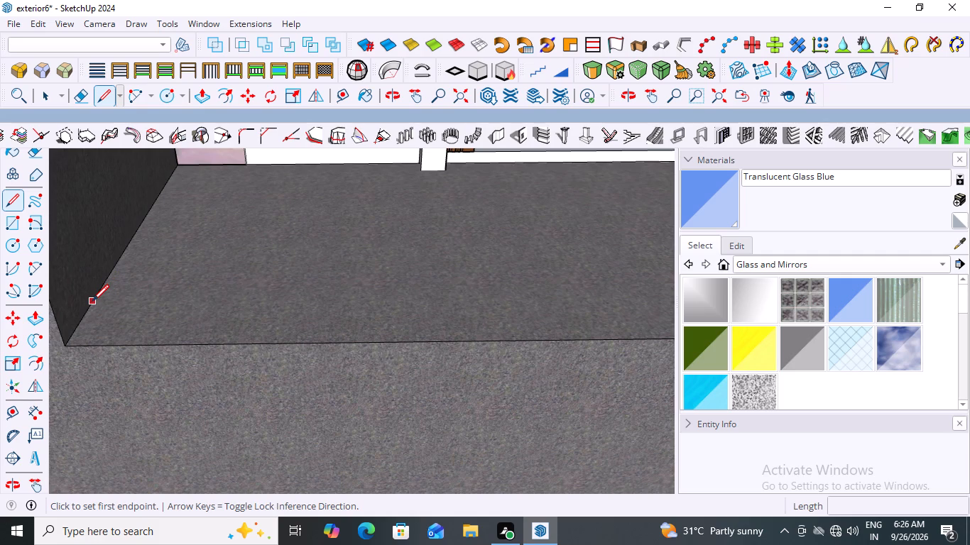
scroll(92, 301, down, 16)
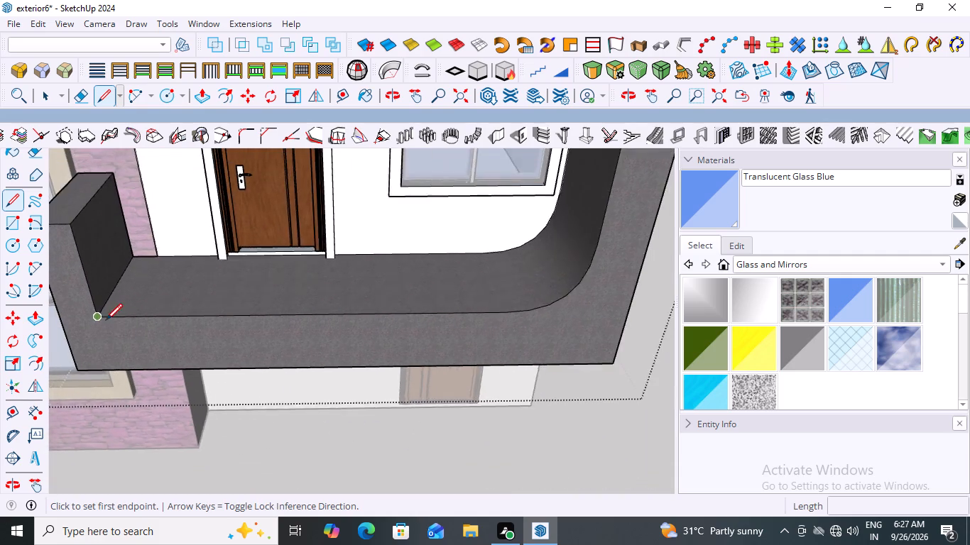
scroll(106, 320, down, 2)
scroll(197, 317, up, 1)
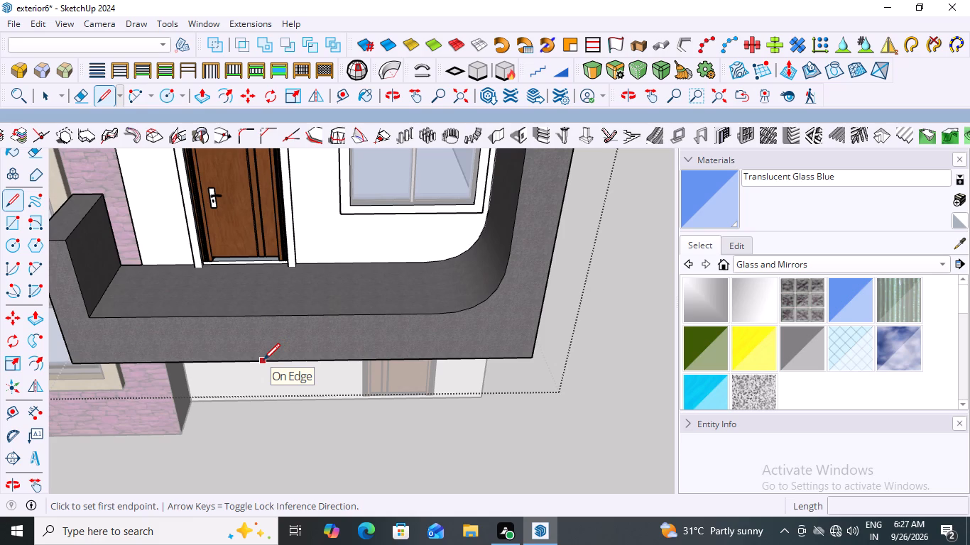
scroll(234, 324, down, 7)
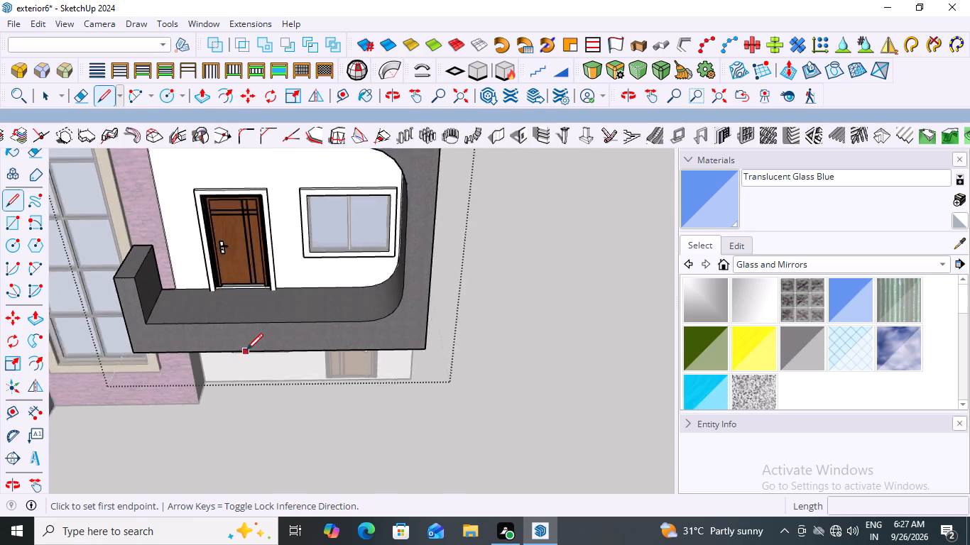
scroll(246, 350, down, 2)
scroll(125, 299, up, 9)
scroll(205, 312, up, 1)
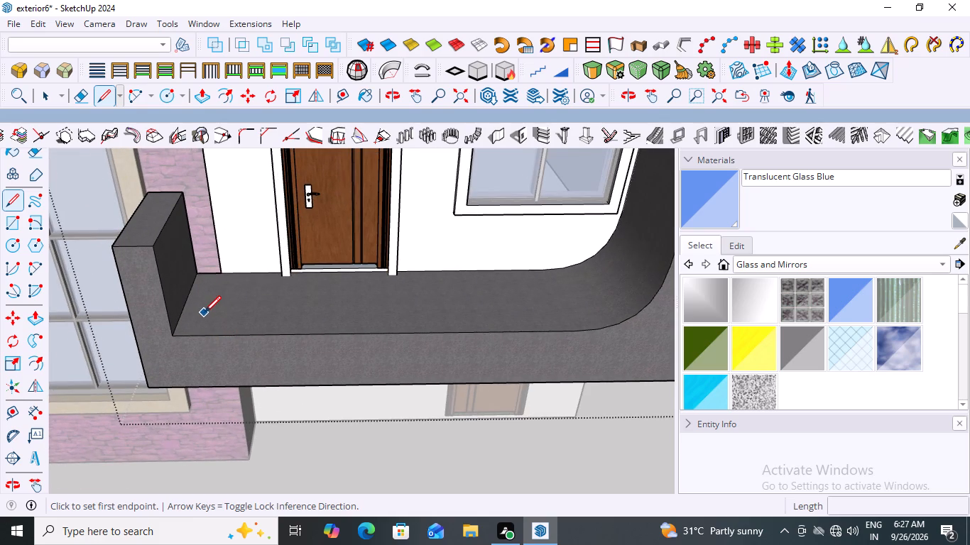
scroll(205, 312, up, 1)
scroll(198, 312, down, 6)
scroll(190, 335, up, 2)
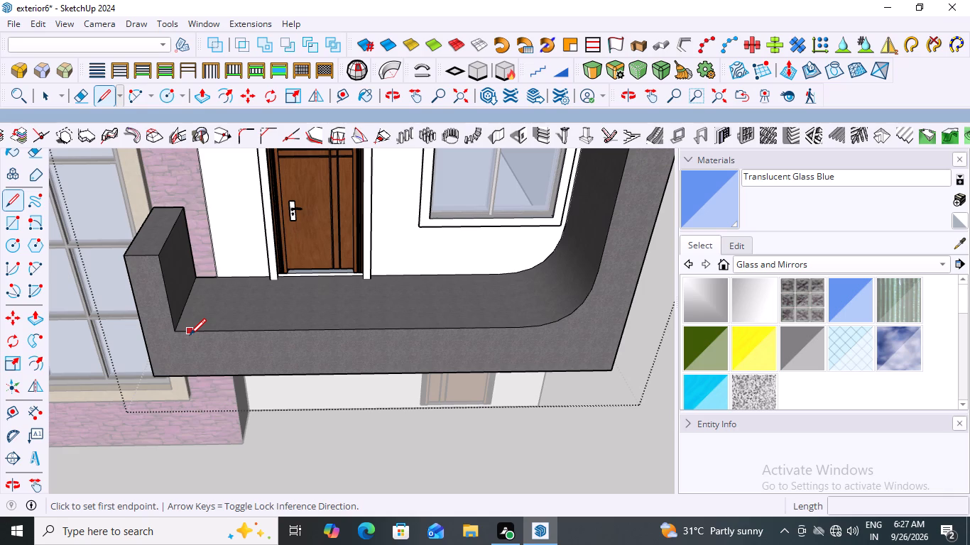
scroll(173, 375, down, 2)
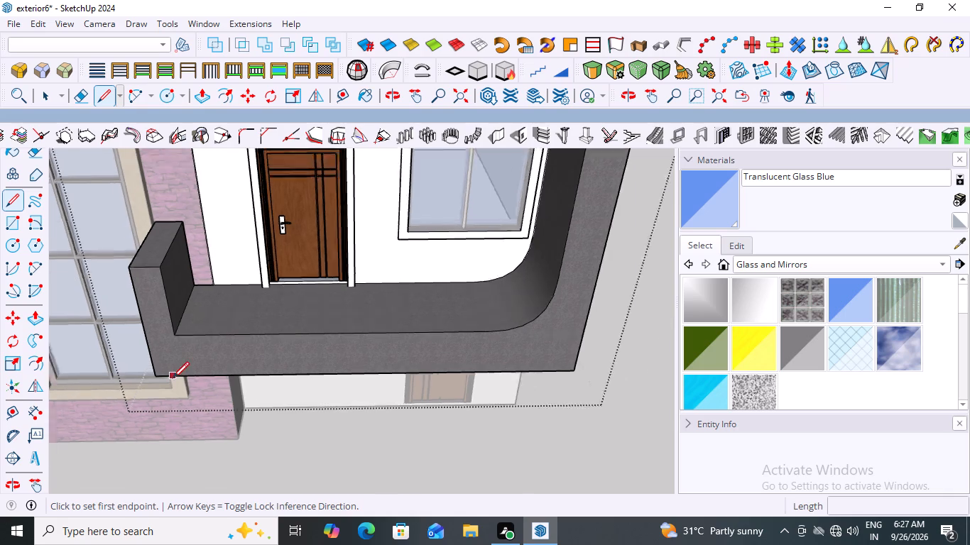
scroll(173, 378, down, 2)
scroll(220, 338, up, 6)
scroll(267, 328, down, 4)
scroll(176, 352, up, 2)
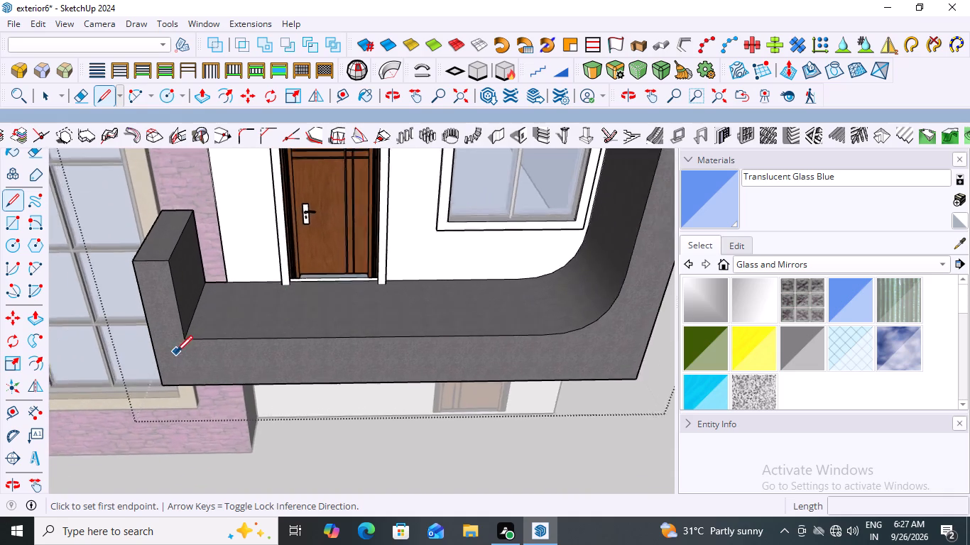
scroll(176, 352, up, 3)
scroll(255, 317, down, 7)
scroll(199, 341, up, 3)
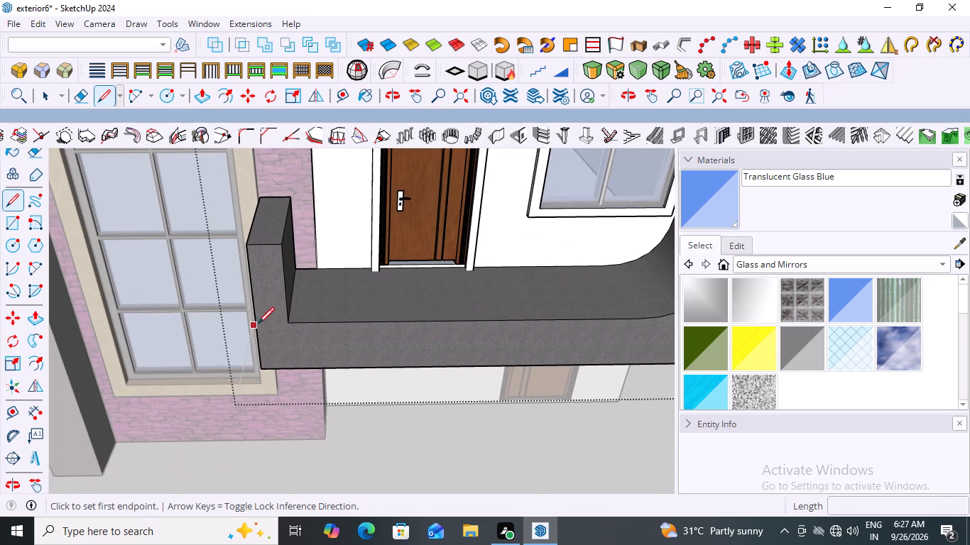
scroll(221, 332, down, 3)
scroll(310, 305, up, 3)
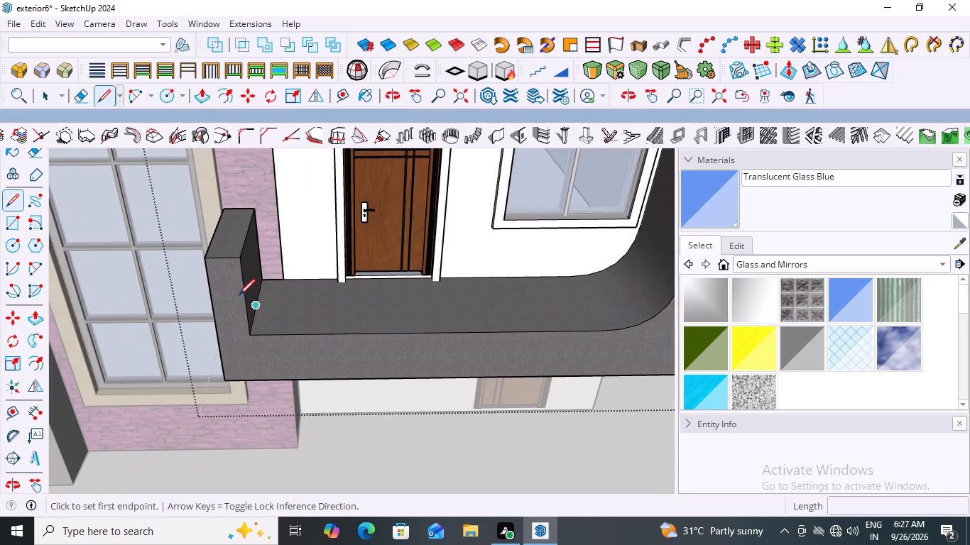
scroll(274, 313, up, 3)
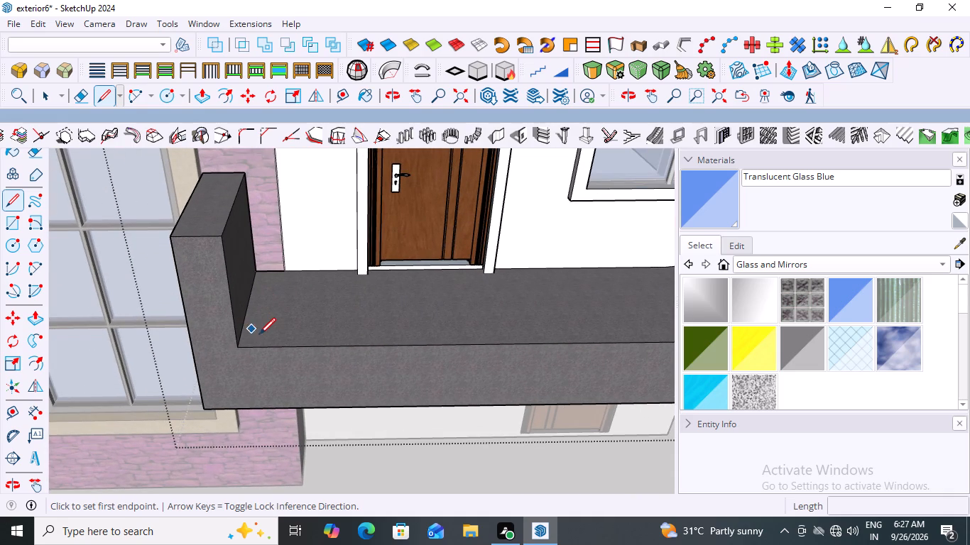
scroll(261, 334, up, 2)
scroll(246, 324, down, 5)
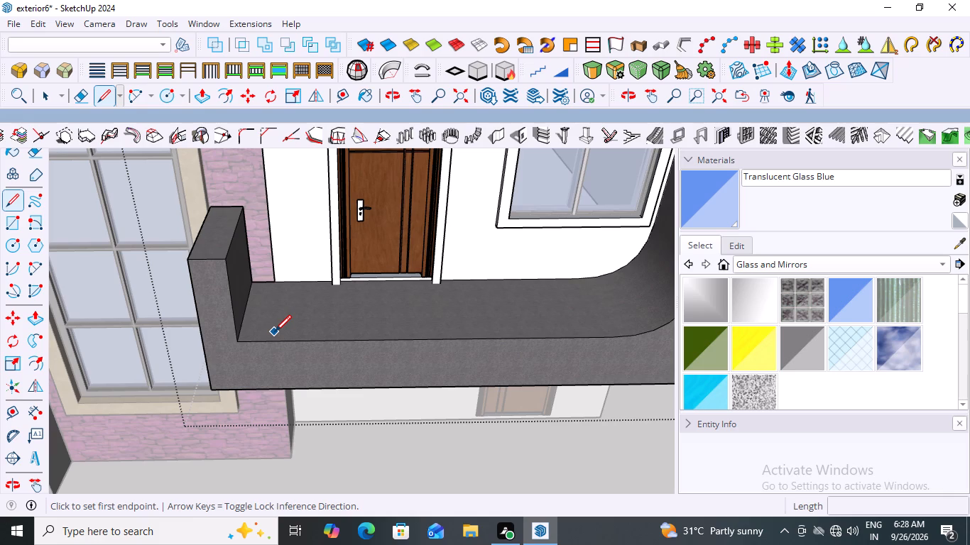
scroll(273, 315, down, 4)
scroll(298, 308, up, 3)
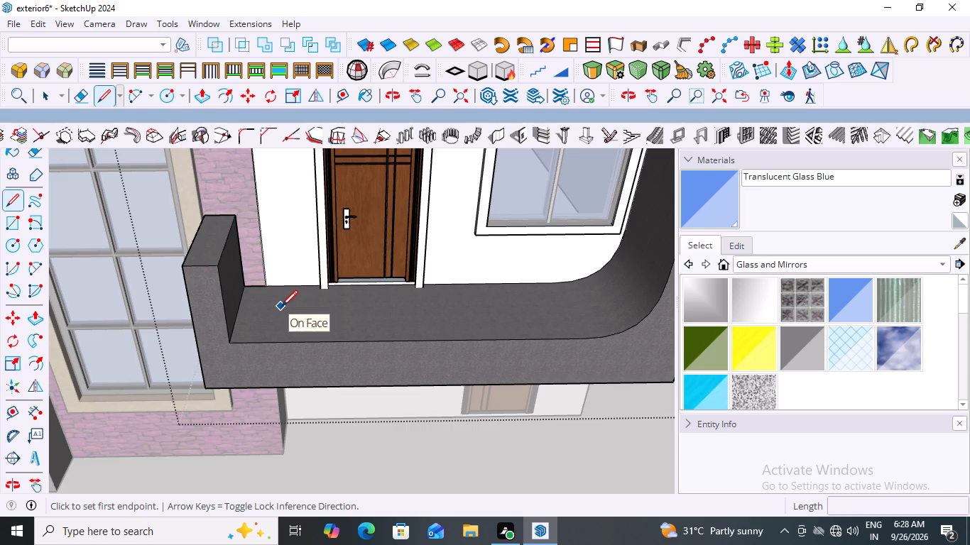
scroll(282, 298, down, 6)
scroll(279, 299, up, 8)
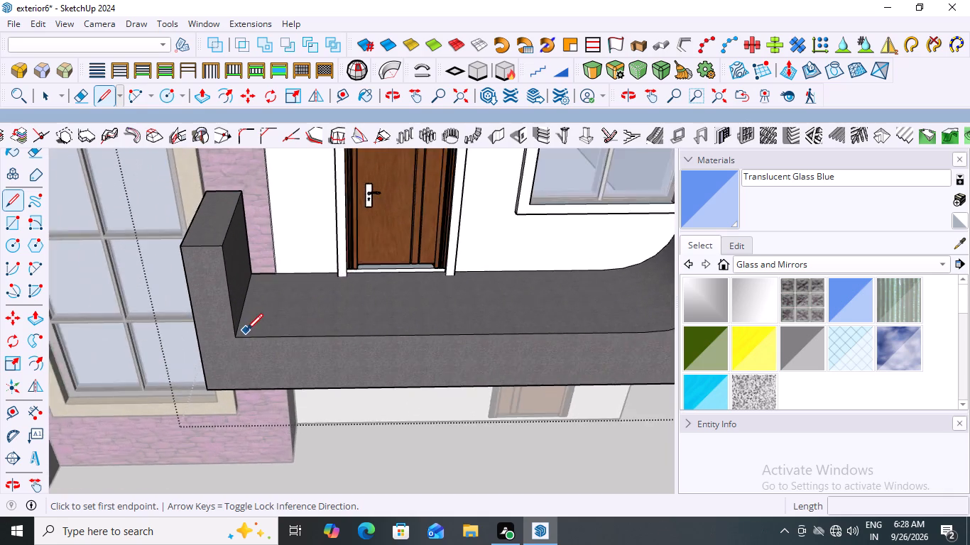
scroll(246, 330, up, 14)
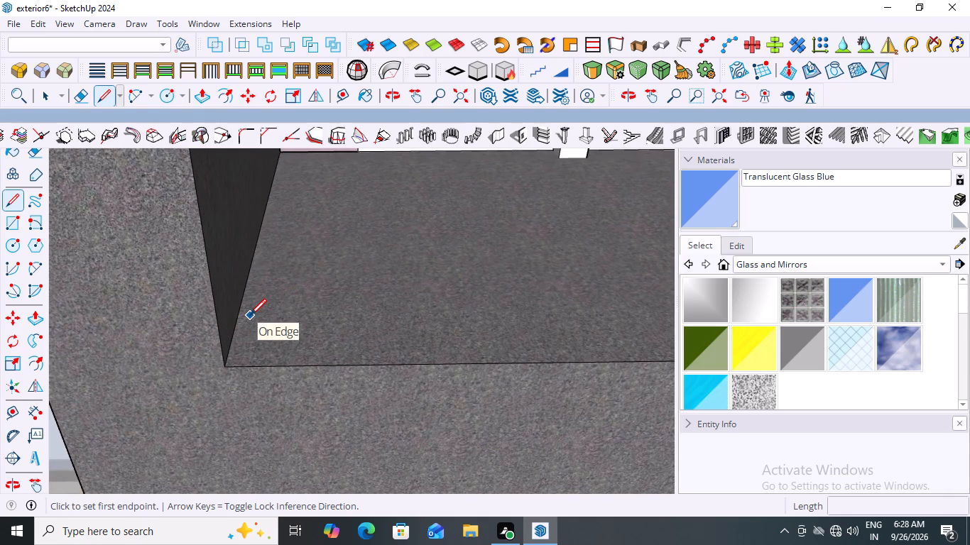
scroll(255, 308, down, 16)
scroll(337, 305, up, 3)
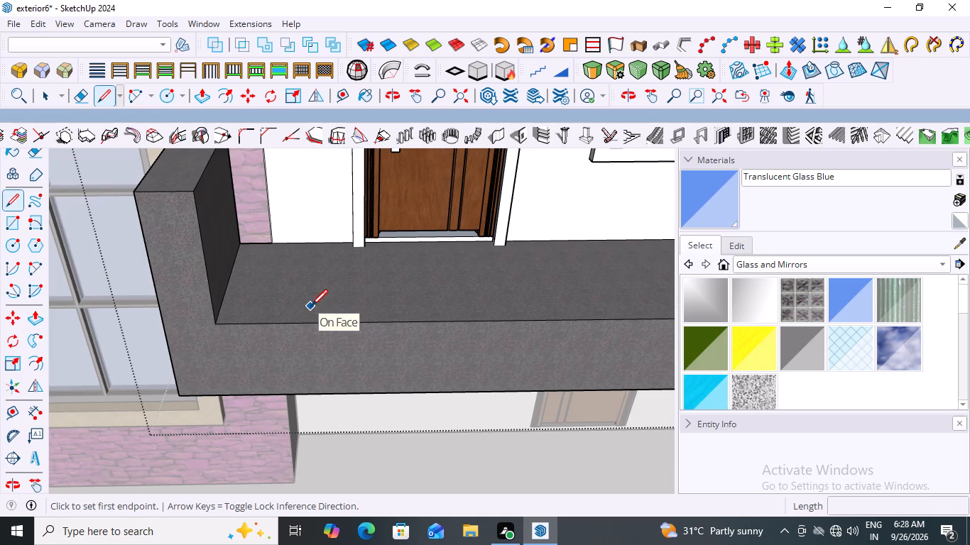
scroll(311, 306, down, 10)
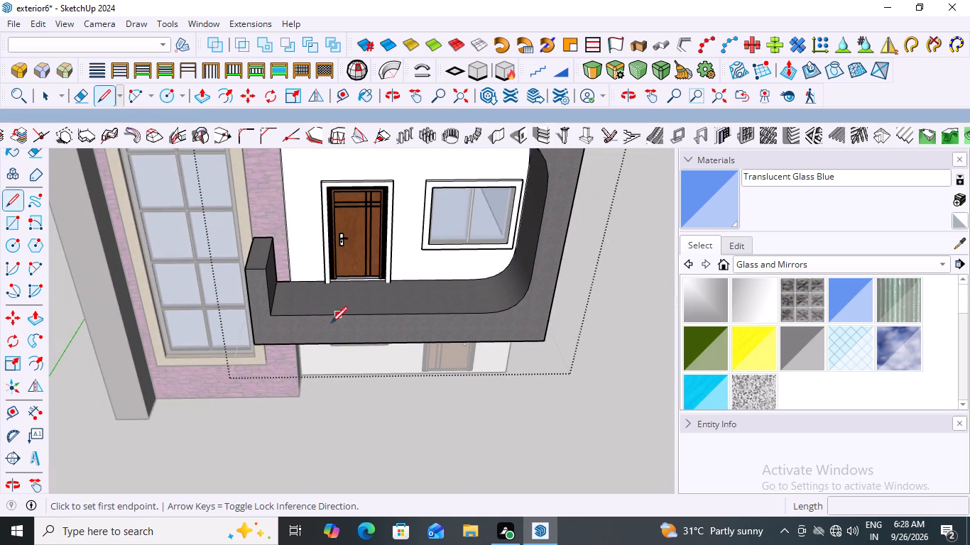
scroll(299, 316, down, 3)
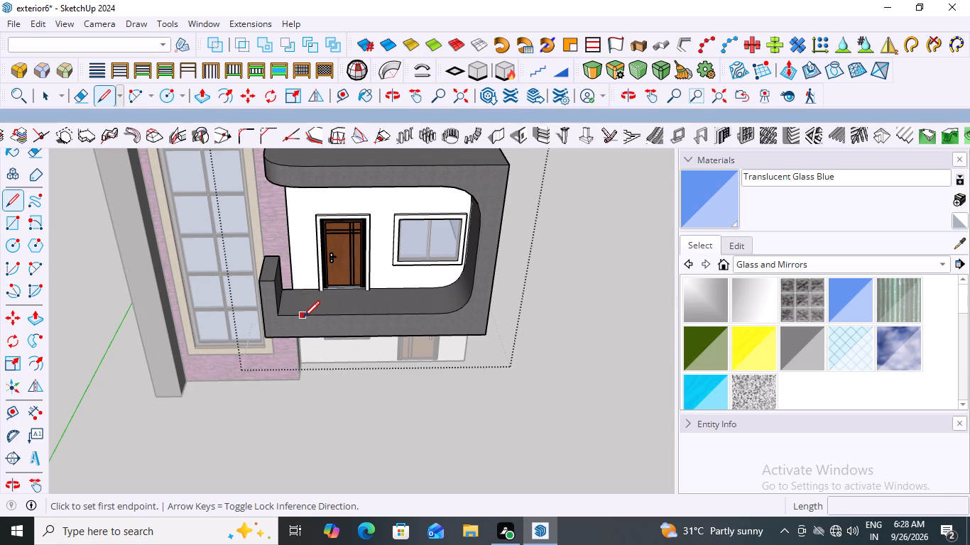
Examine the framed balcony's floor beside the low end pillar and its front edge to find the railing line's start.
scroll(312, 299, up, 6)
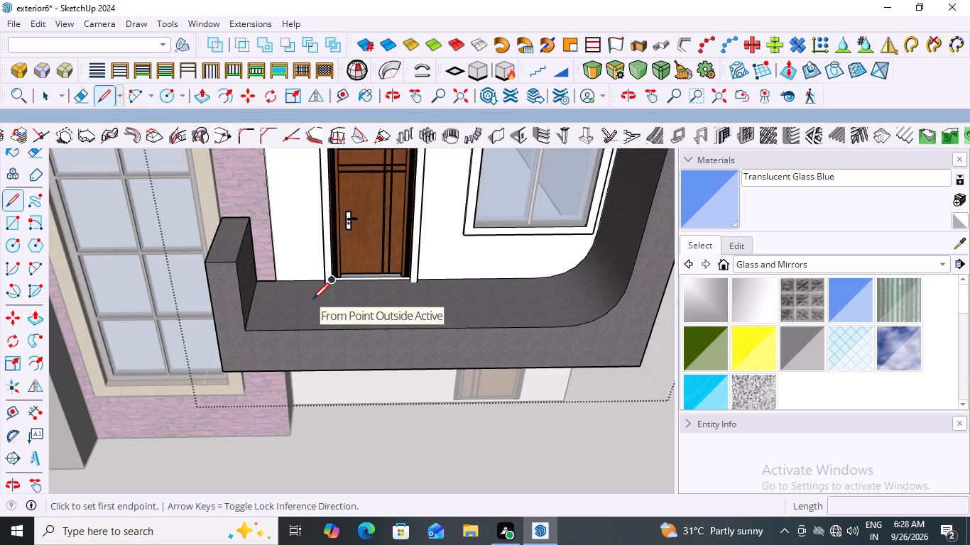
scroll(259, 342, up, 8)
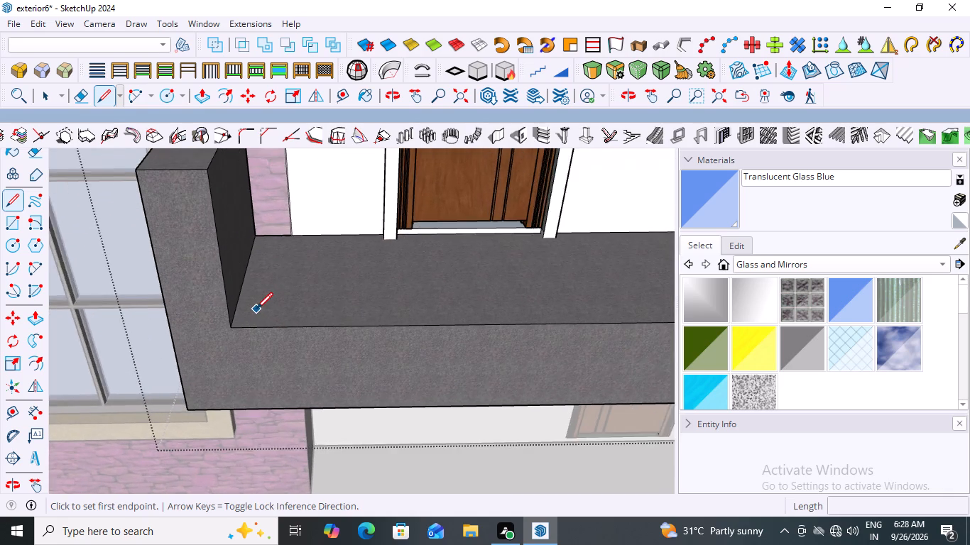
scroll(256, 309, up, 4)
scroll(222, 319, down, 4)
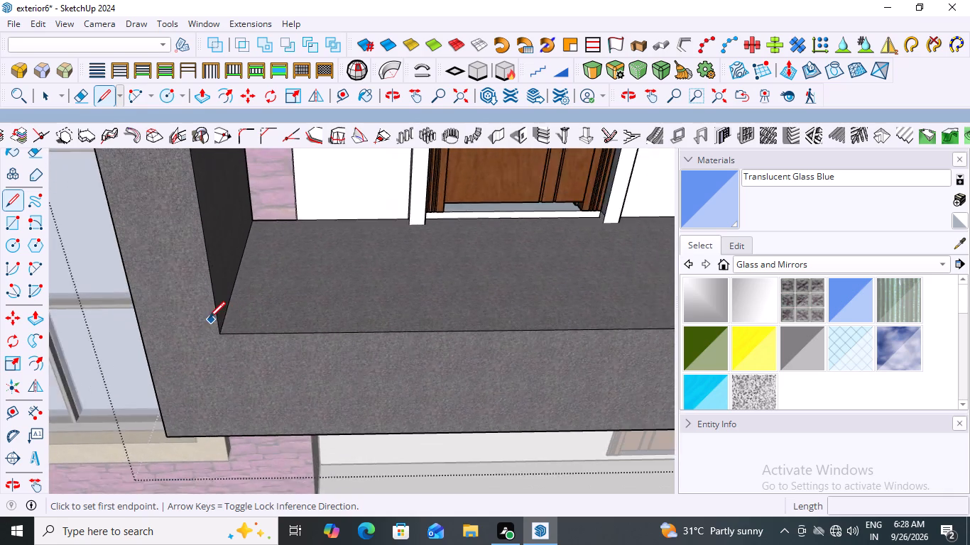
scroll(209, 318, down, 6)
scroll(241, 308, up, 3)
scroll(241, 307, down, 12)
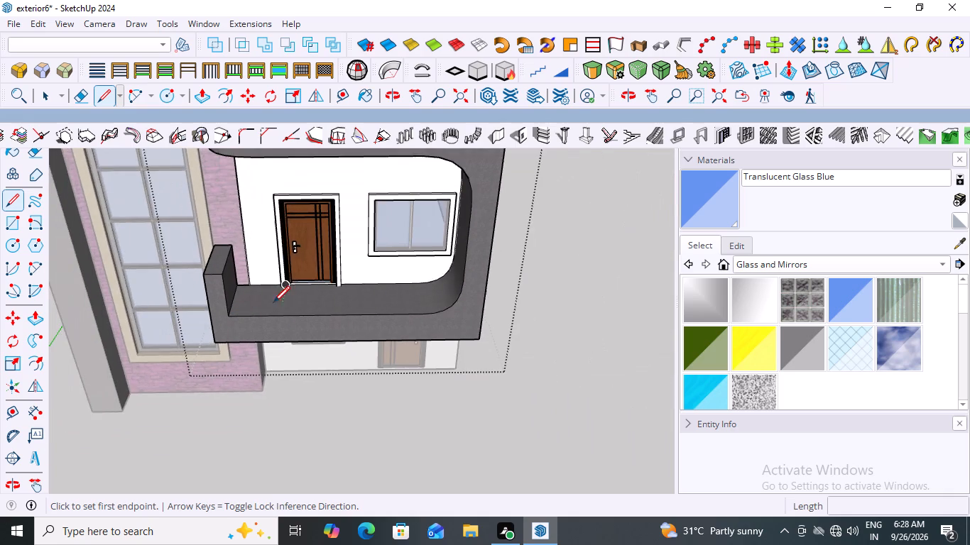
scroll(256, 309, up, 8)
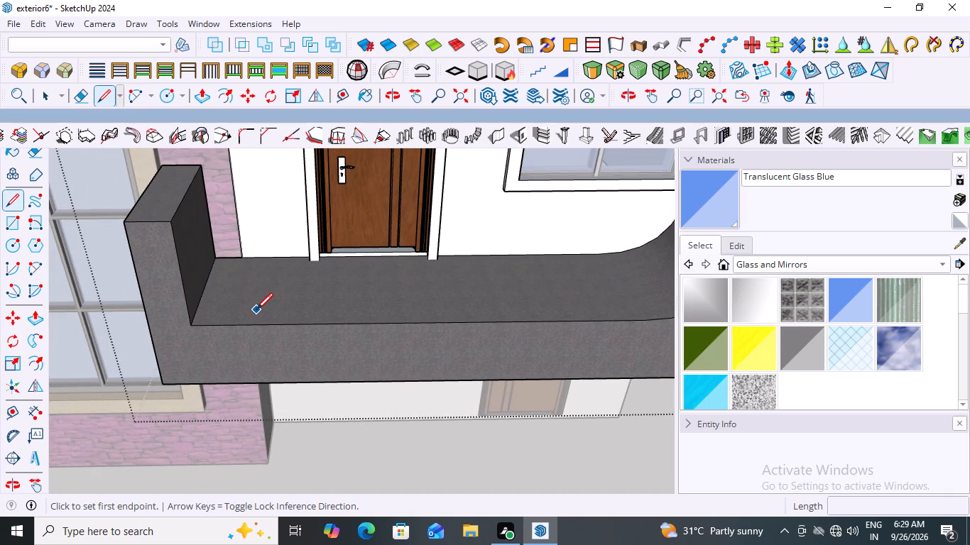
scroll(256, 309, down, 6)
scroll(236, 287, up, 3)
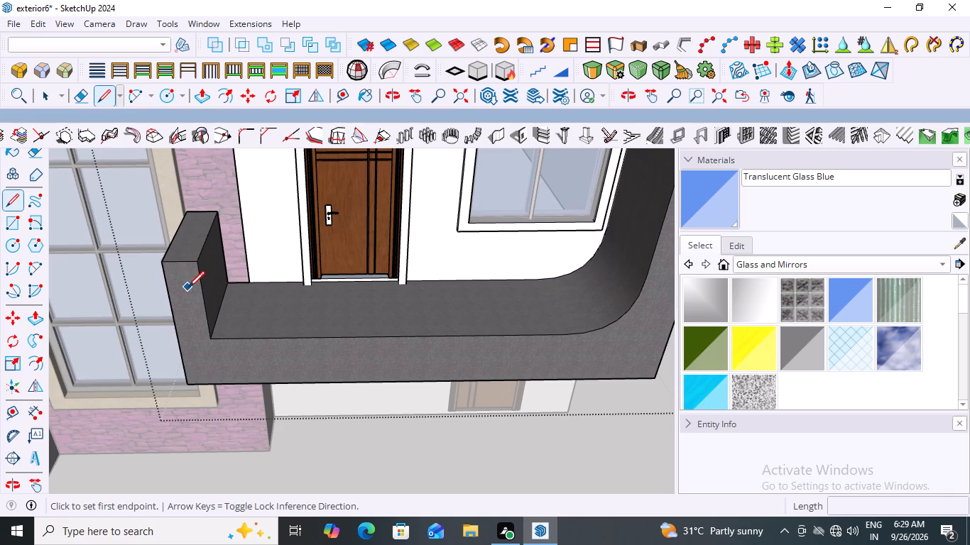
scroll(254, 360, down, 3)
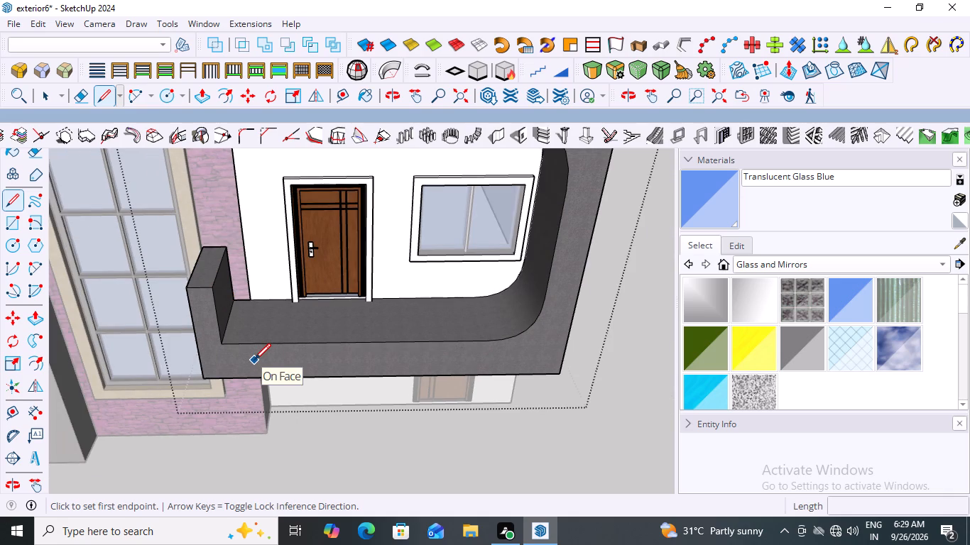
scroll(249, 331, down, 4)
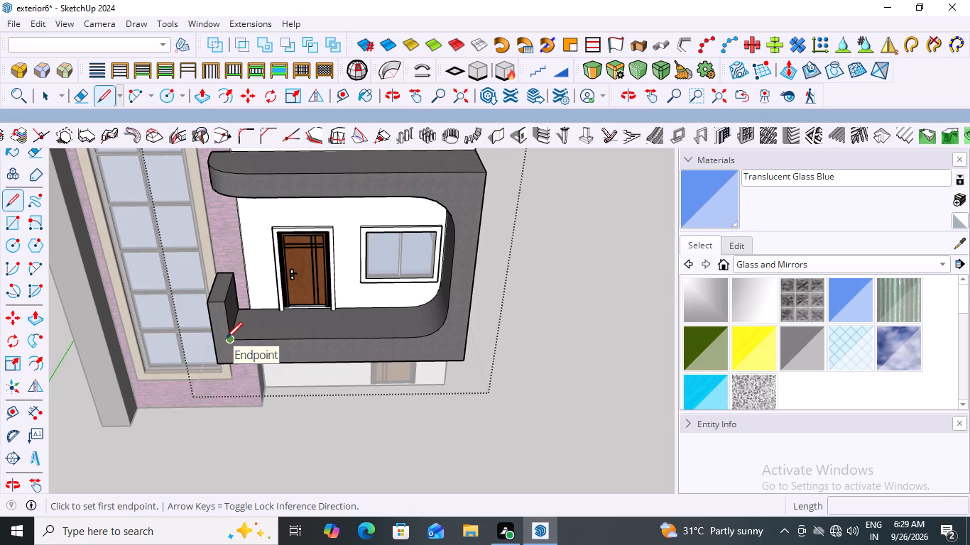
scroll(242, 351, up, 6)
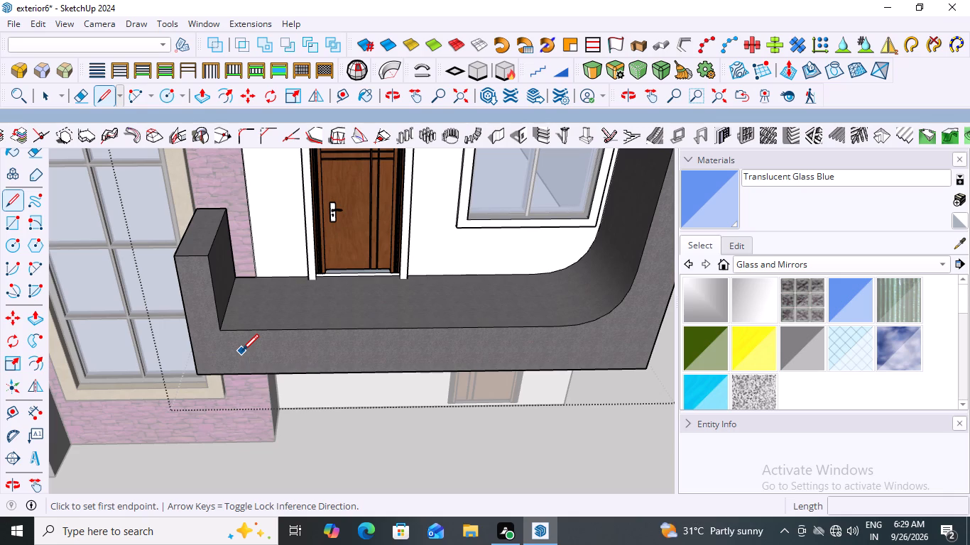
scroll(242, 351, down, 5)
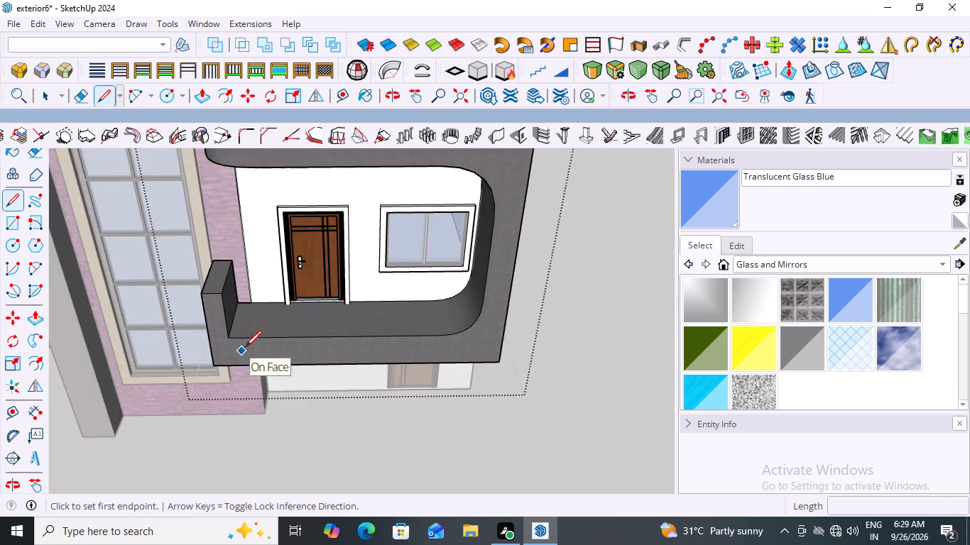
scroll(264, 324, up, 7)
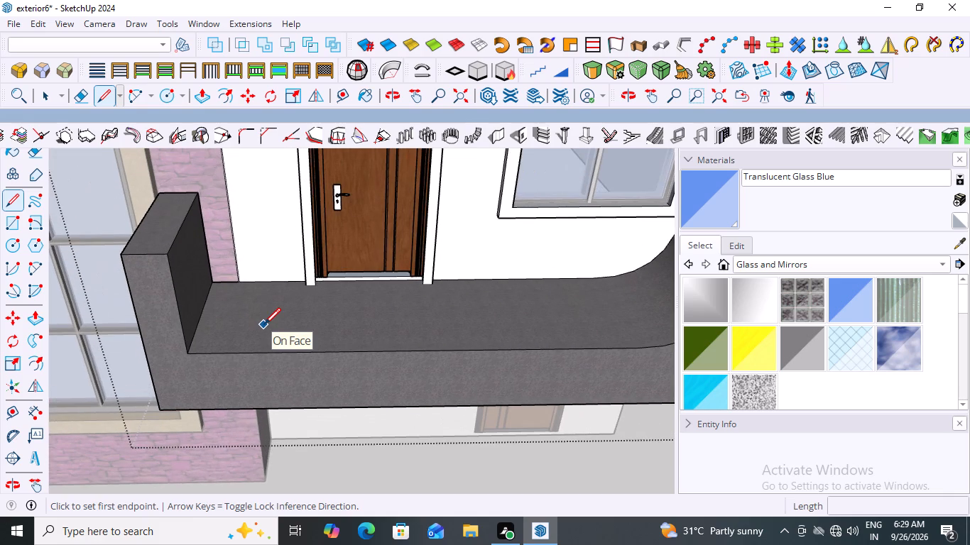
scroll(195, 335, down, 4)
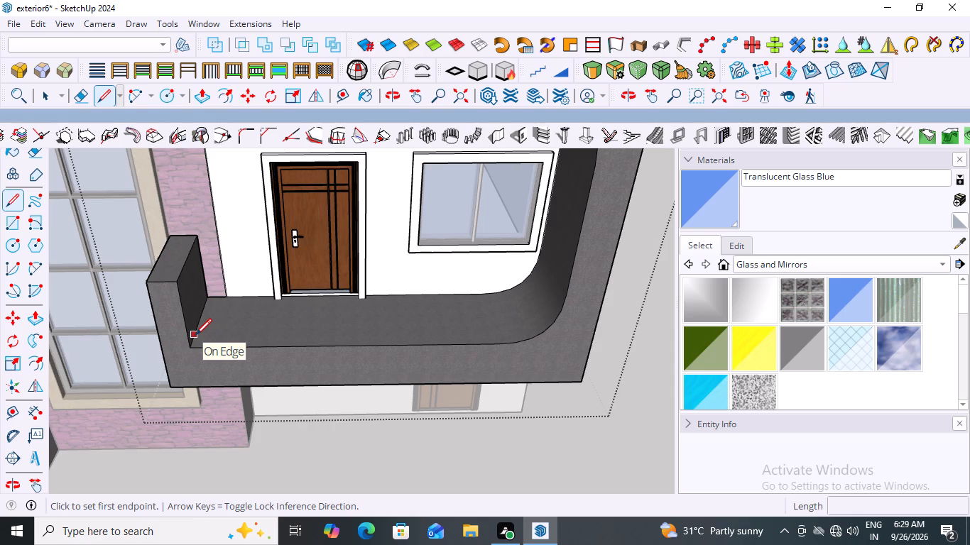
scroll(170, 376, down, 2)
scroll(280, 349, down, 3)
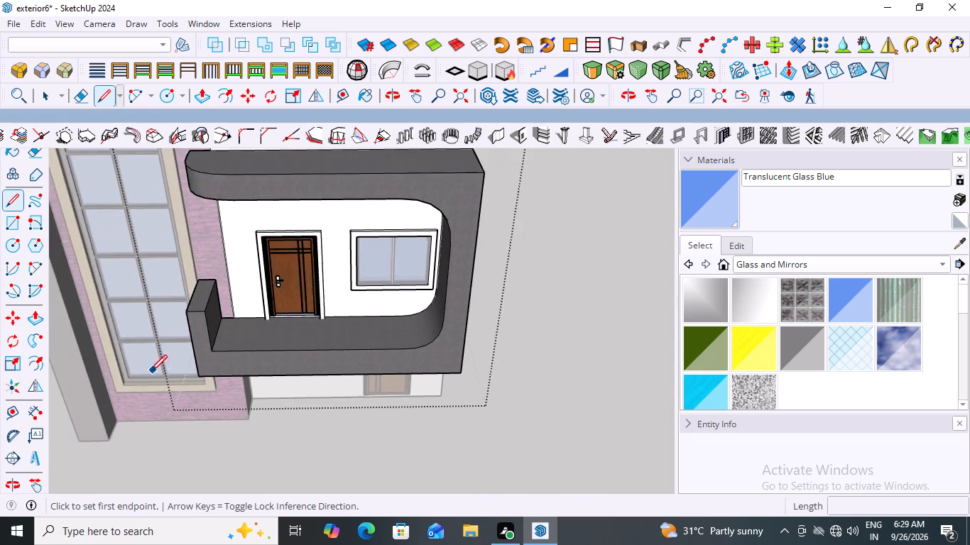
scroll(151, 371, up, 6)
scroll(286, 349, down, 4)
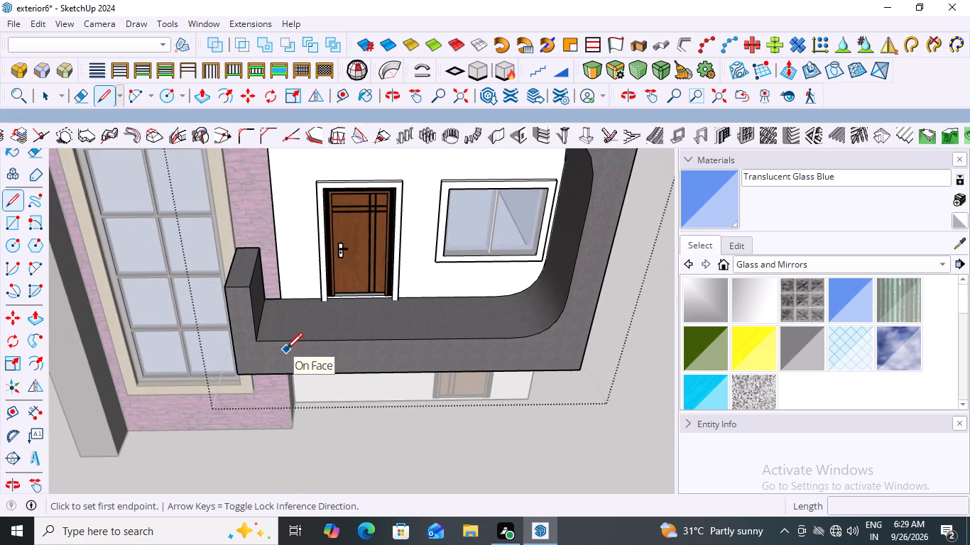
Examine the inner corner where the low end pillar meets the balcony floor's front edge for the railing line's start point.
scroll(312, 346, up, 2)
scroll(246, 329, up, 6)
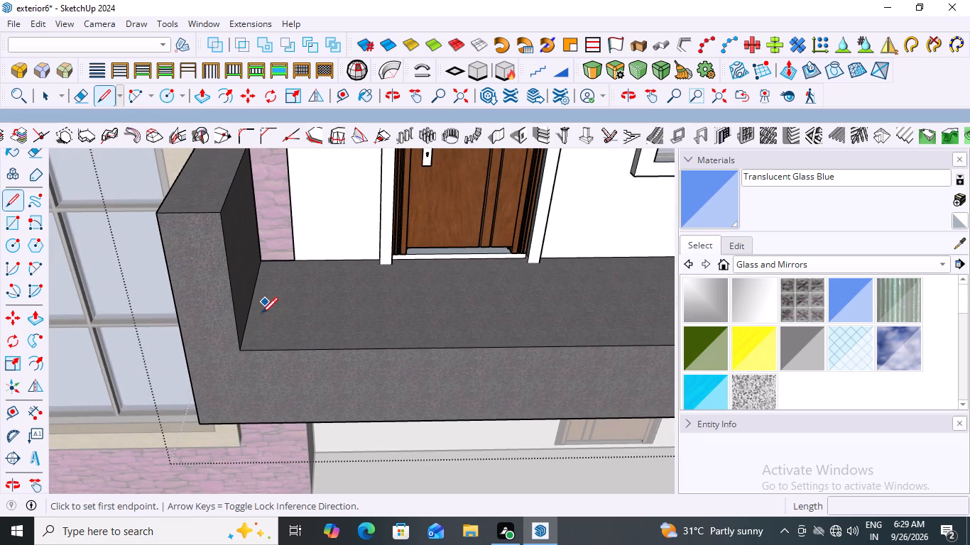
scroll(248, 319, up, 3)
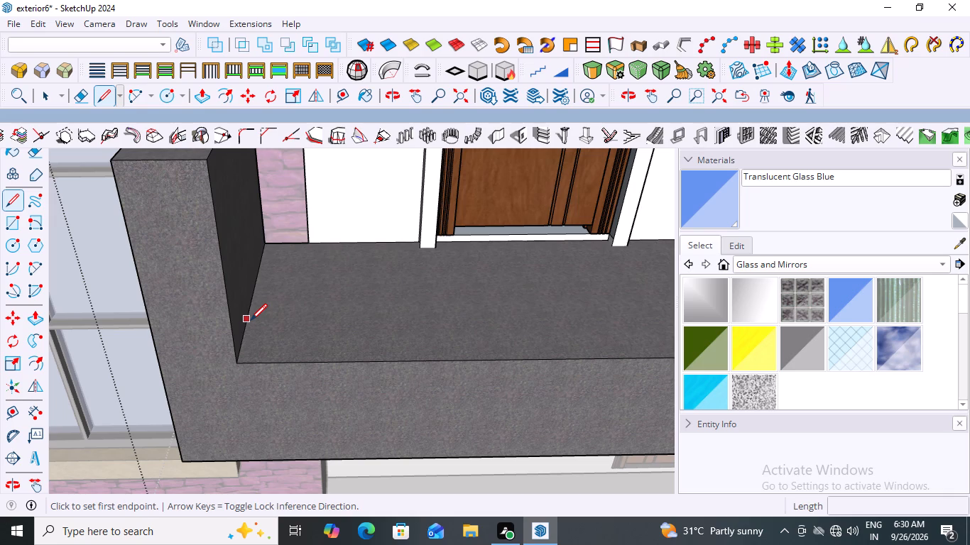
scroll(288, 321, down, 16)
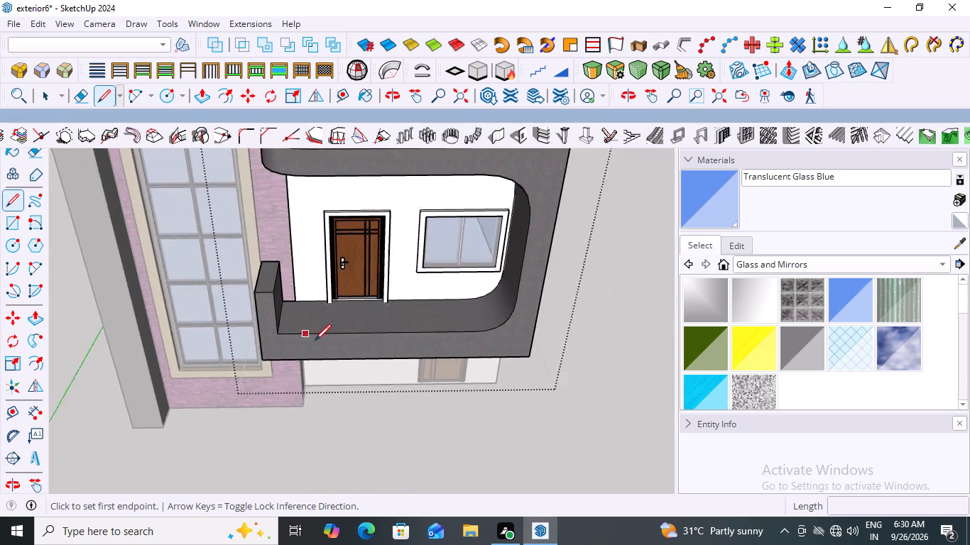
scroll(333, 303, up, 11)
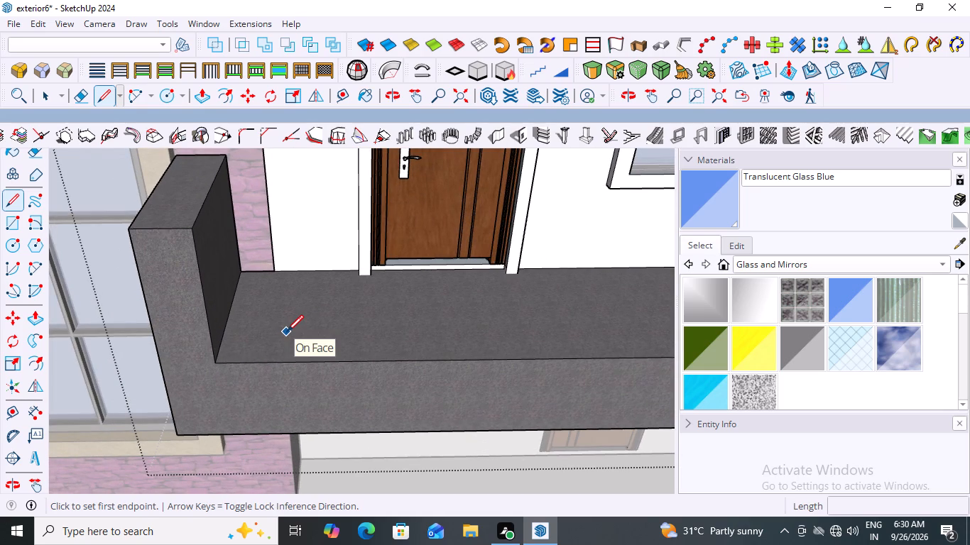
scroll(228, 332, down, 7)
scroll(229, 361, up, 4)
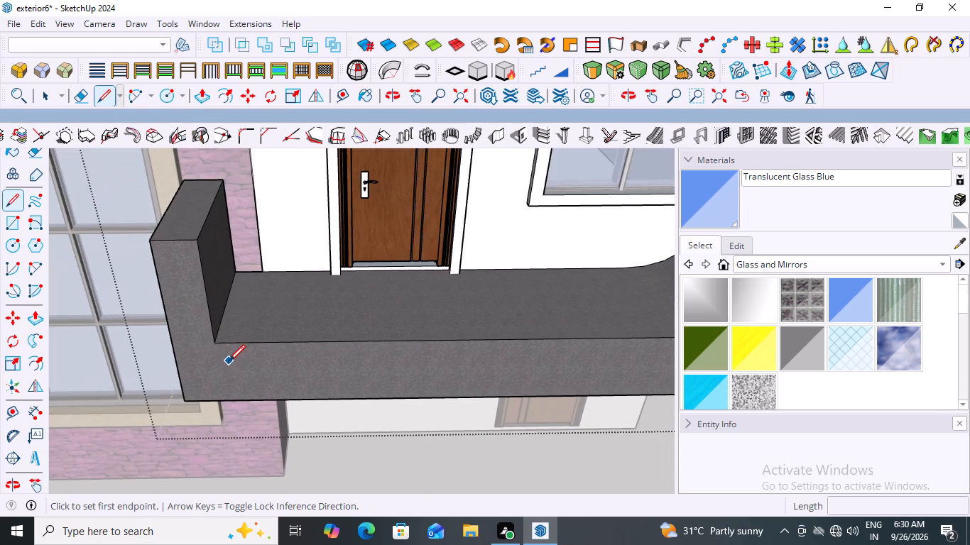
scroll(227, 329, up, 2)
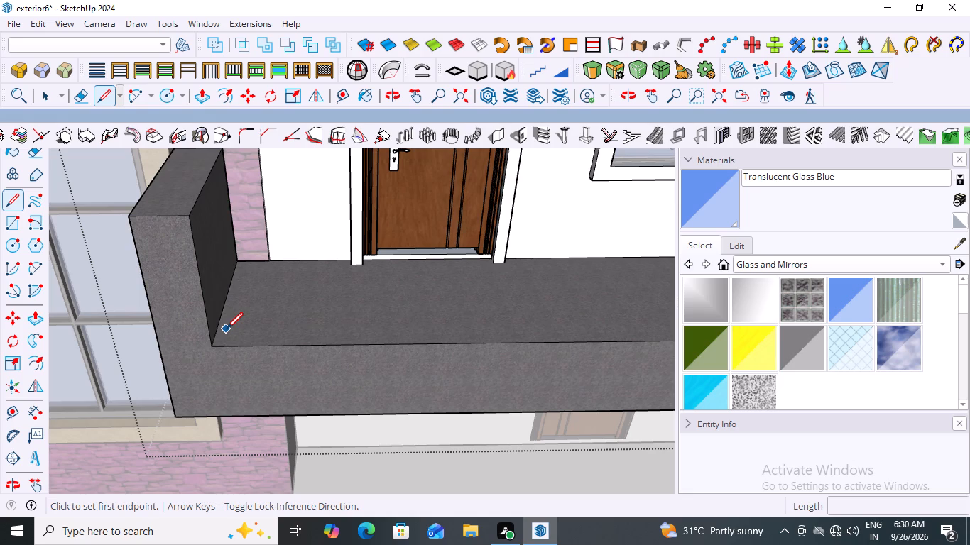
scroll(227, 329, down, 10)
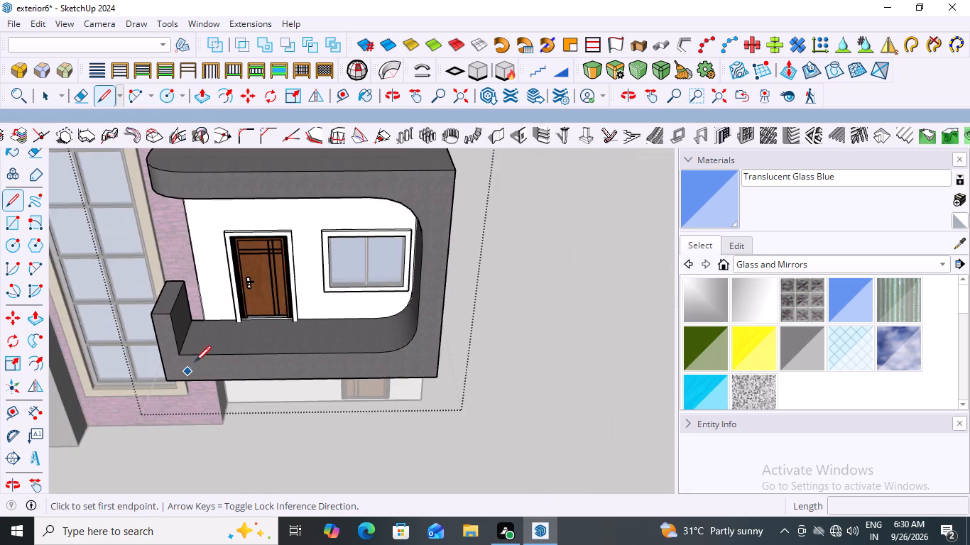
scroll(196, 355, up, 12)
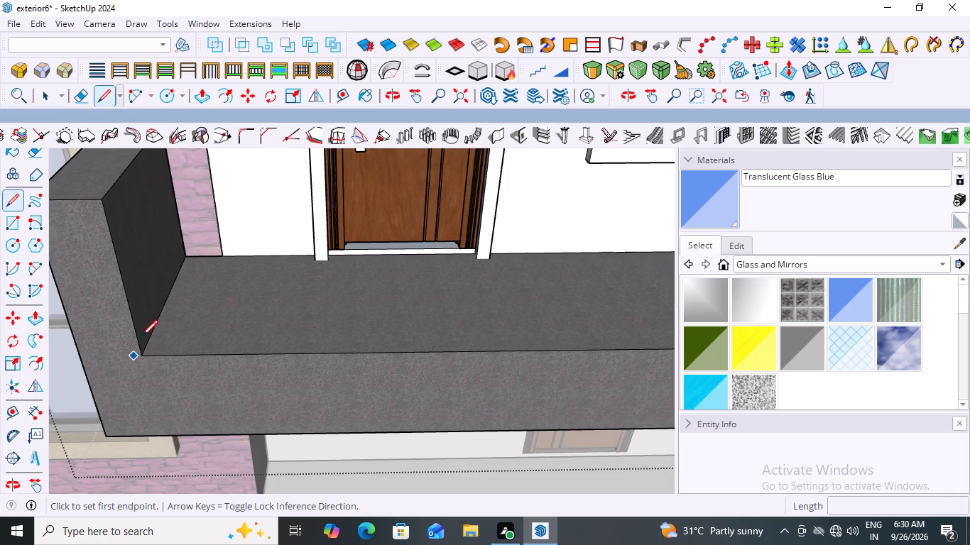
scroll(151, 330, down, 7)
scroll(154, 347, up, 7)
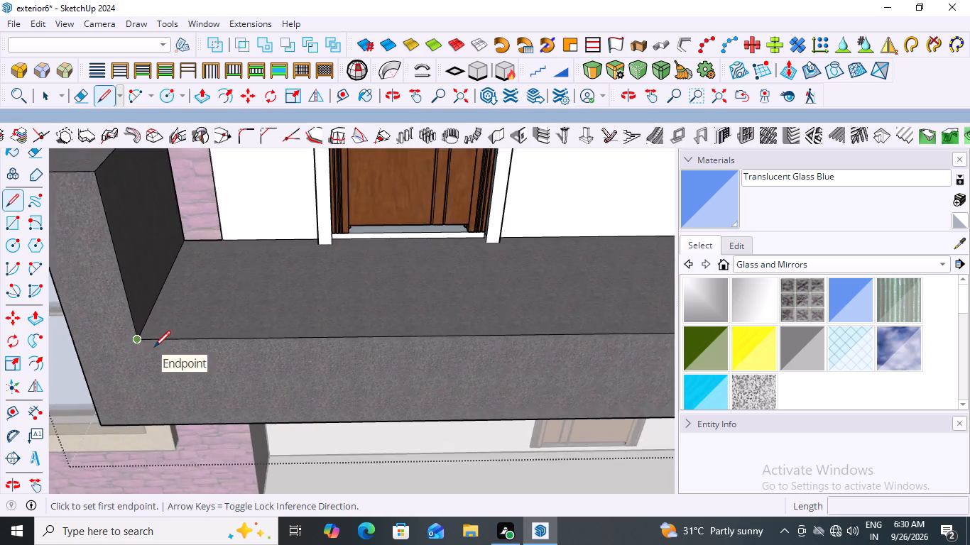
scroll(154, 347, up, 3)
scroll(159, 313, down, 2)
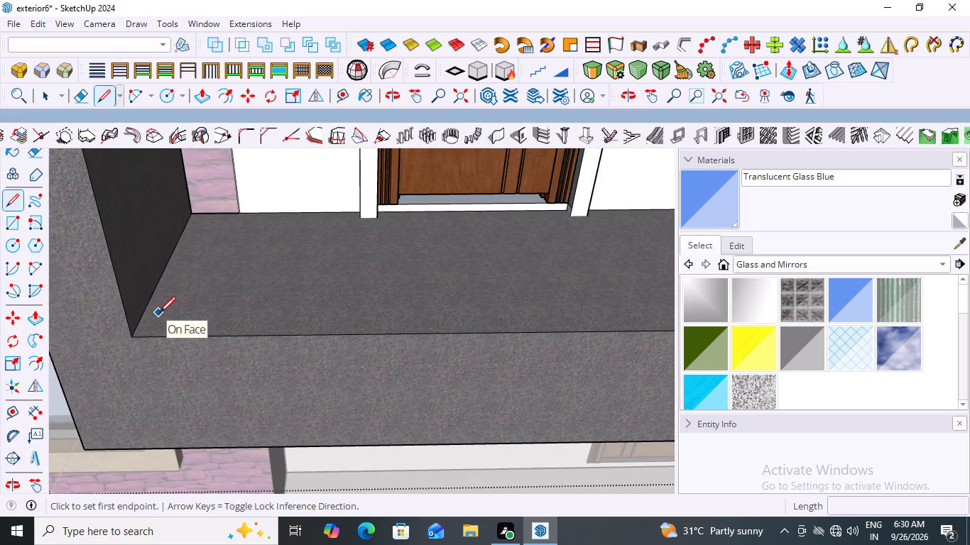
scroll(159, 313, down, 11)
scroll(169, 296, up, 7)
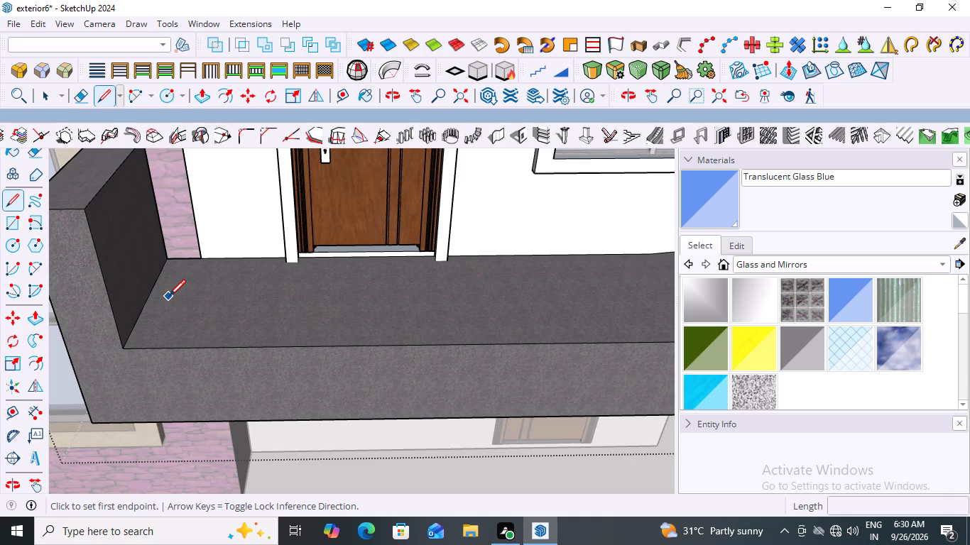
scroll(169, 296, down, 8)
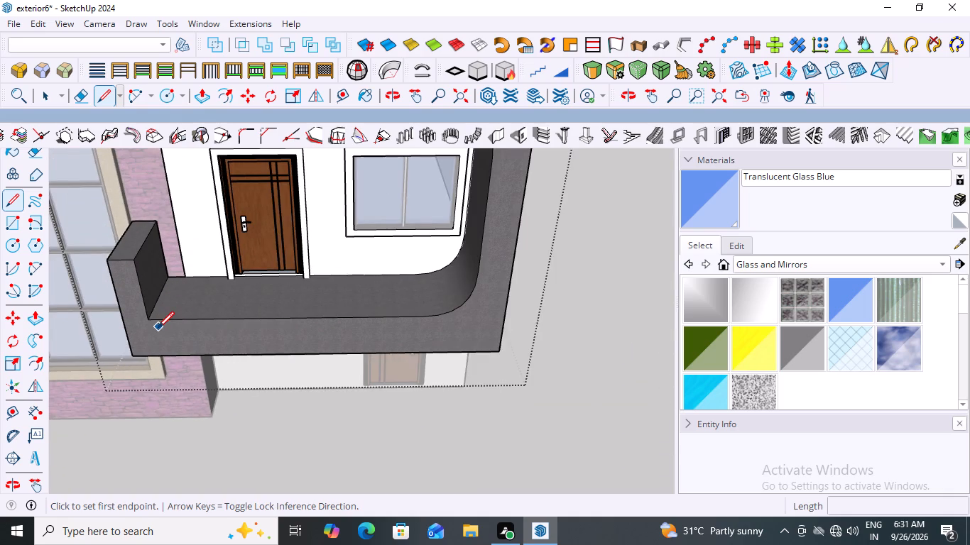
scroll(158, 328, up, 3)
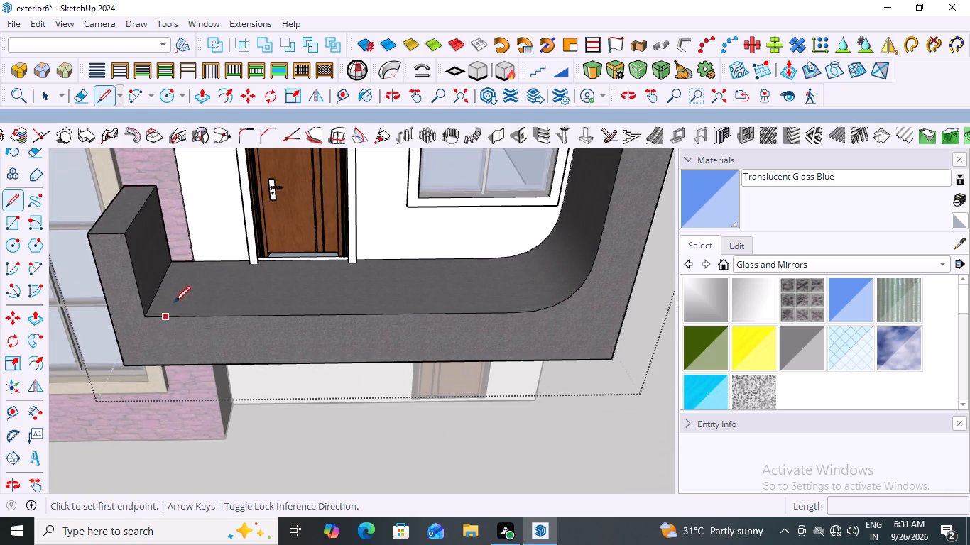
scroll(180, 297, down, 7)
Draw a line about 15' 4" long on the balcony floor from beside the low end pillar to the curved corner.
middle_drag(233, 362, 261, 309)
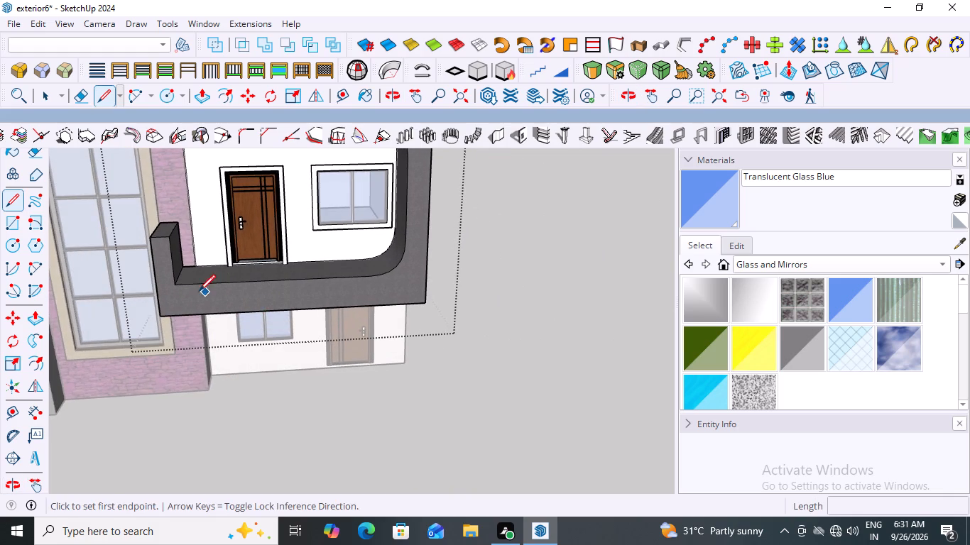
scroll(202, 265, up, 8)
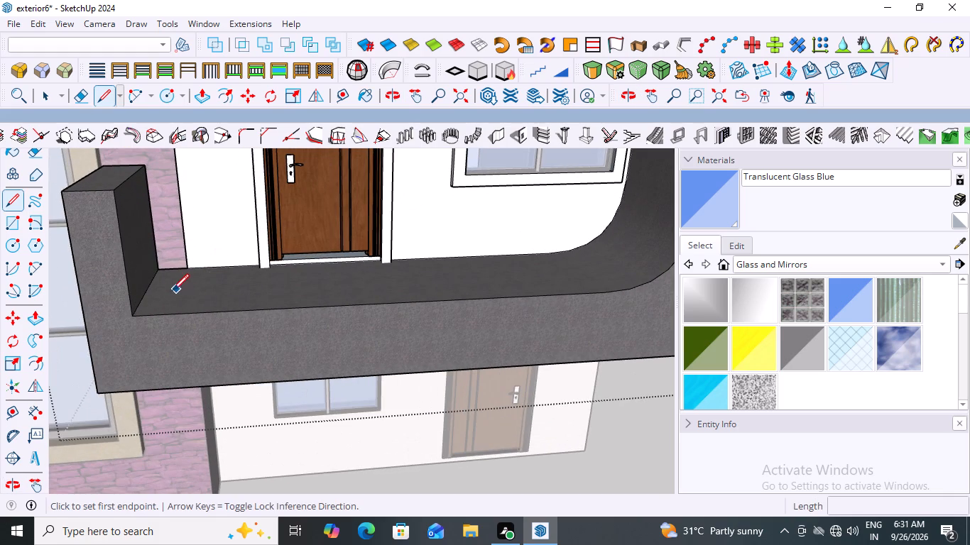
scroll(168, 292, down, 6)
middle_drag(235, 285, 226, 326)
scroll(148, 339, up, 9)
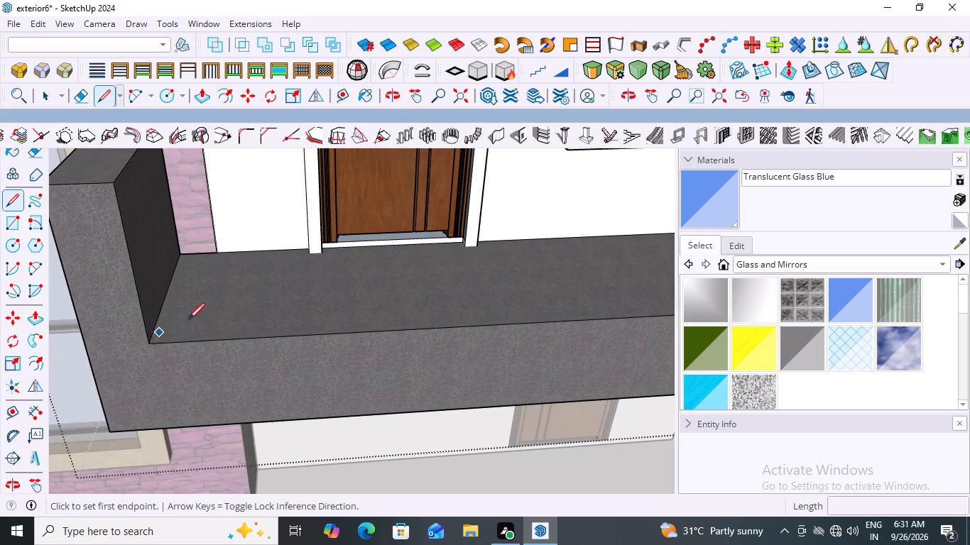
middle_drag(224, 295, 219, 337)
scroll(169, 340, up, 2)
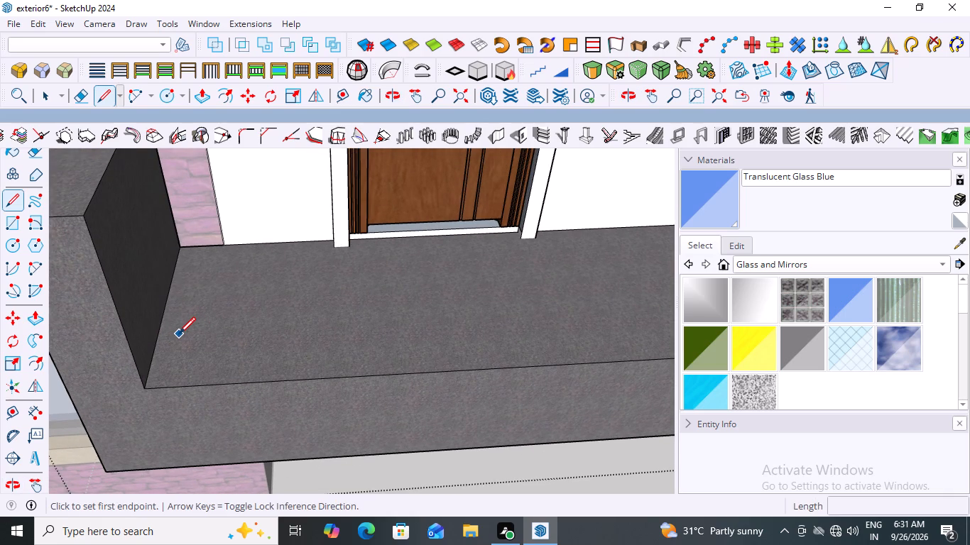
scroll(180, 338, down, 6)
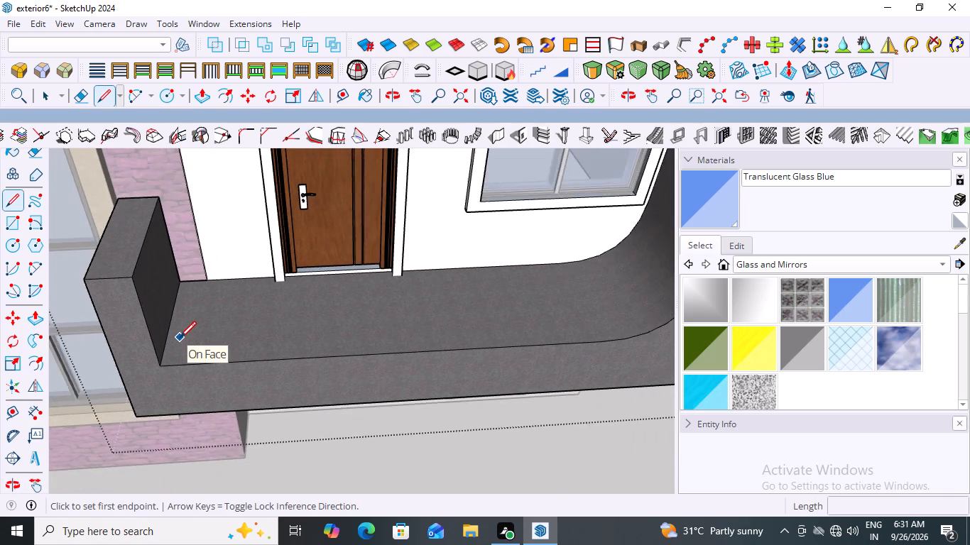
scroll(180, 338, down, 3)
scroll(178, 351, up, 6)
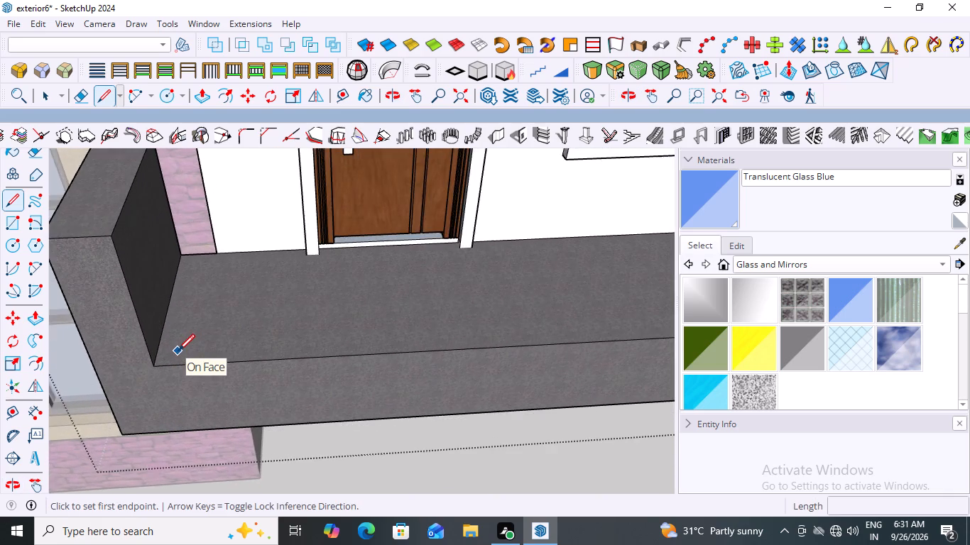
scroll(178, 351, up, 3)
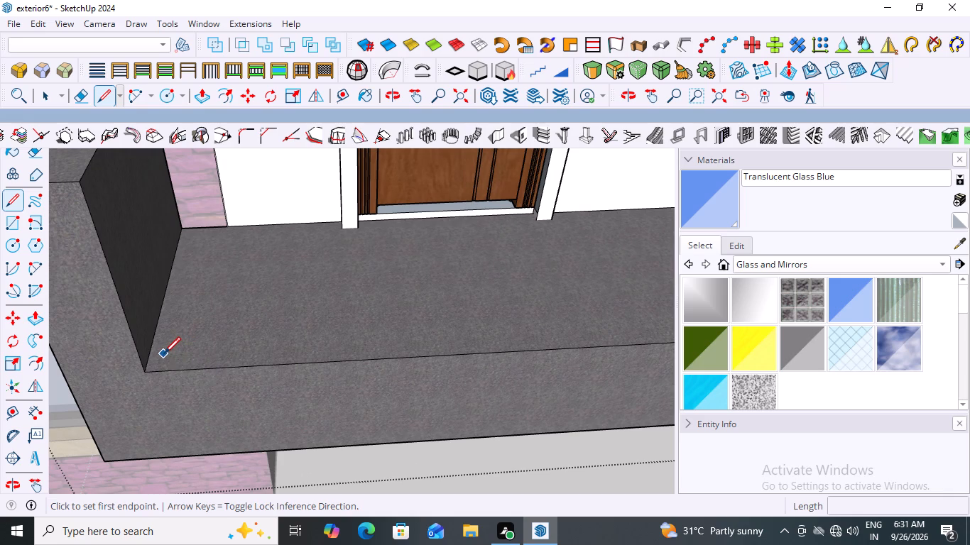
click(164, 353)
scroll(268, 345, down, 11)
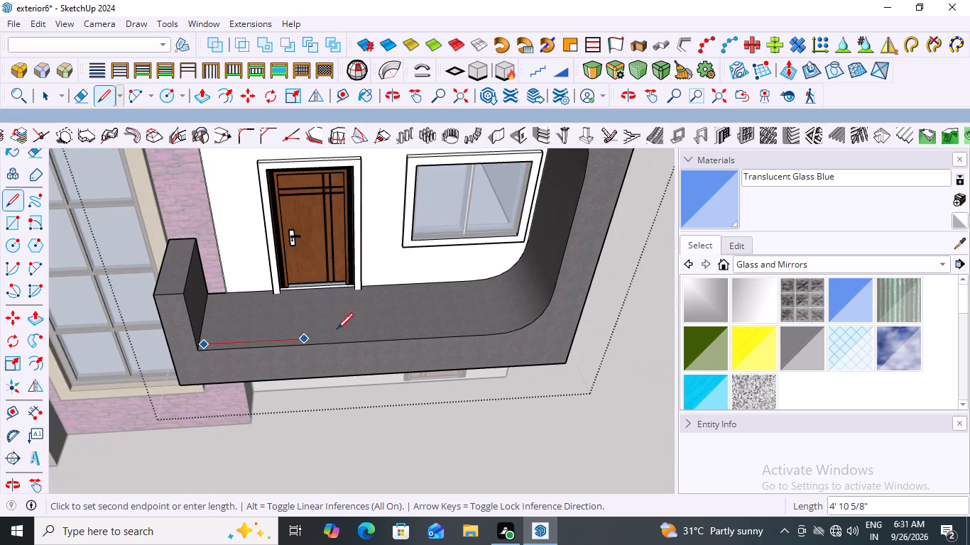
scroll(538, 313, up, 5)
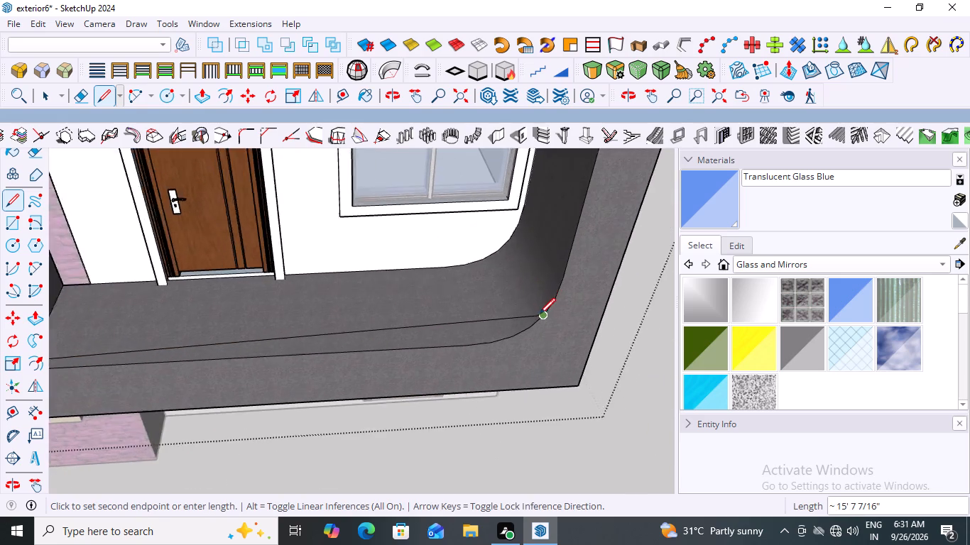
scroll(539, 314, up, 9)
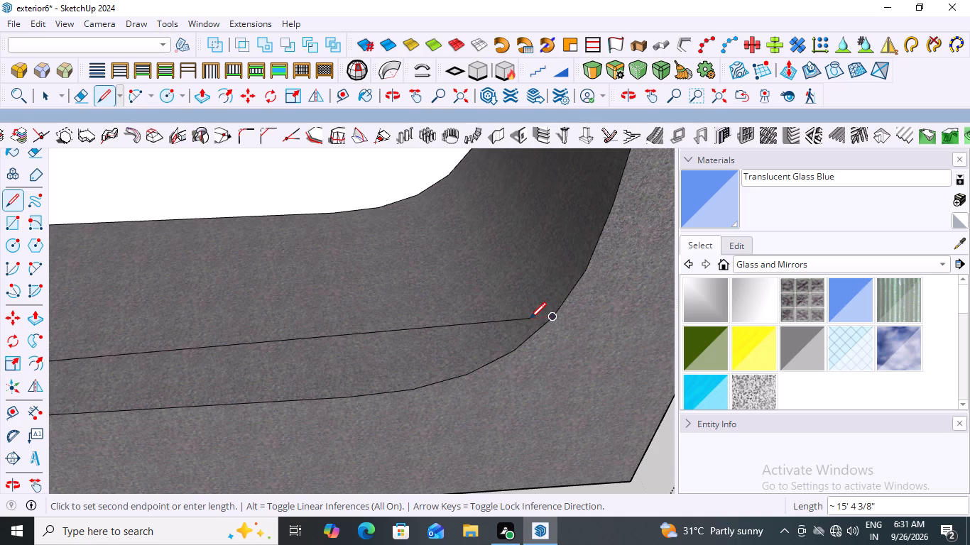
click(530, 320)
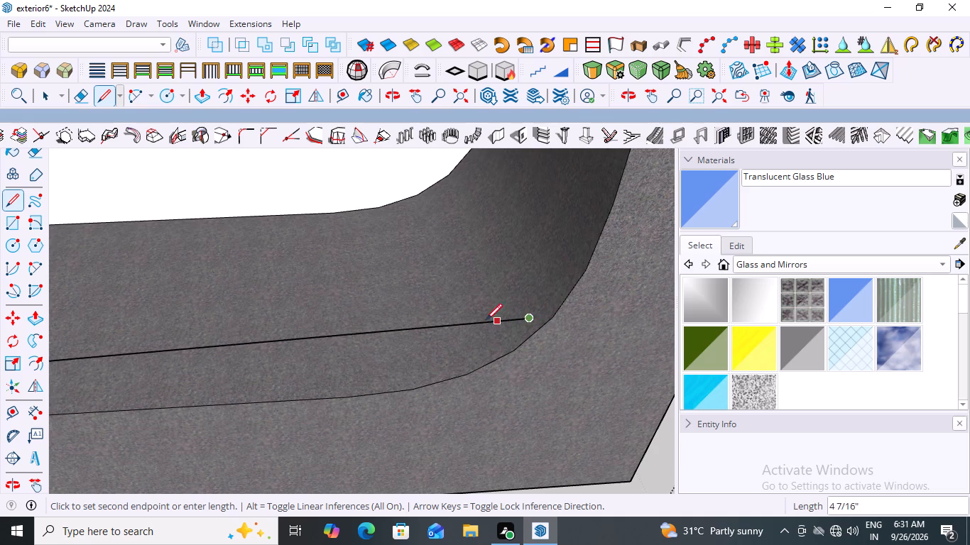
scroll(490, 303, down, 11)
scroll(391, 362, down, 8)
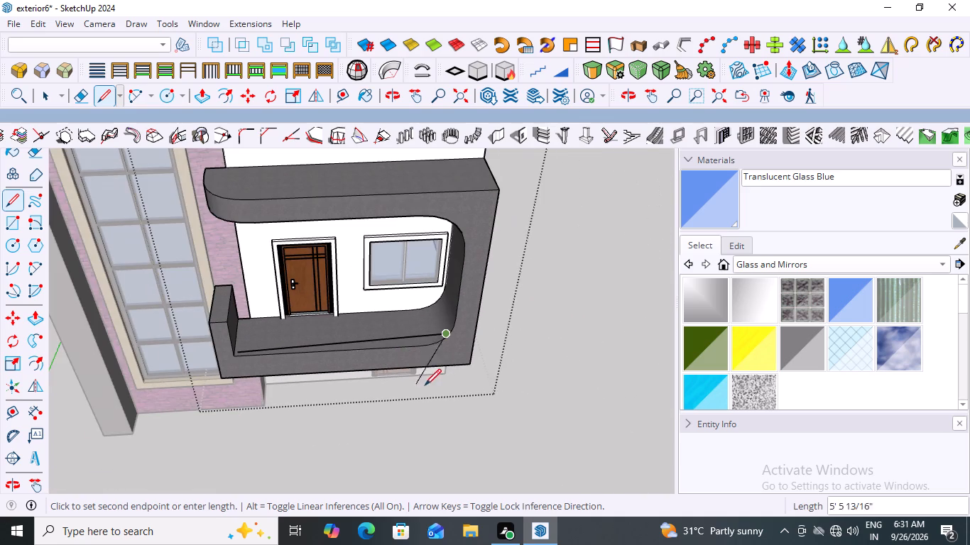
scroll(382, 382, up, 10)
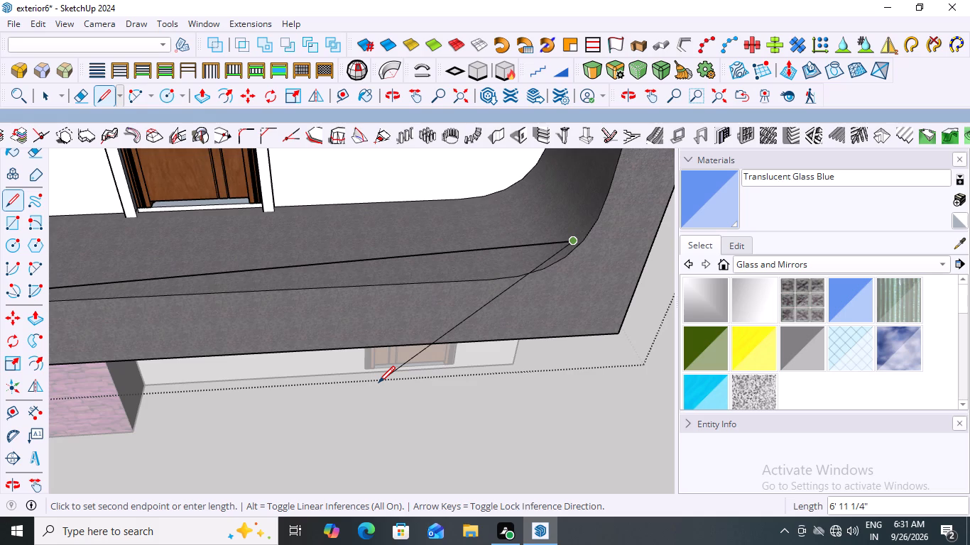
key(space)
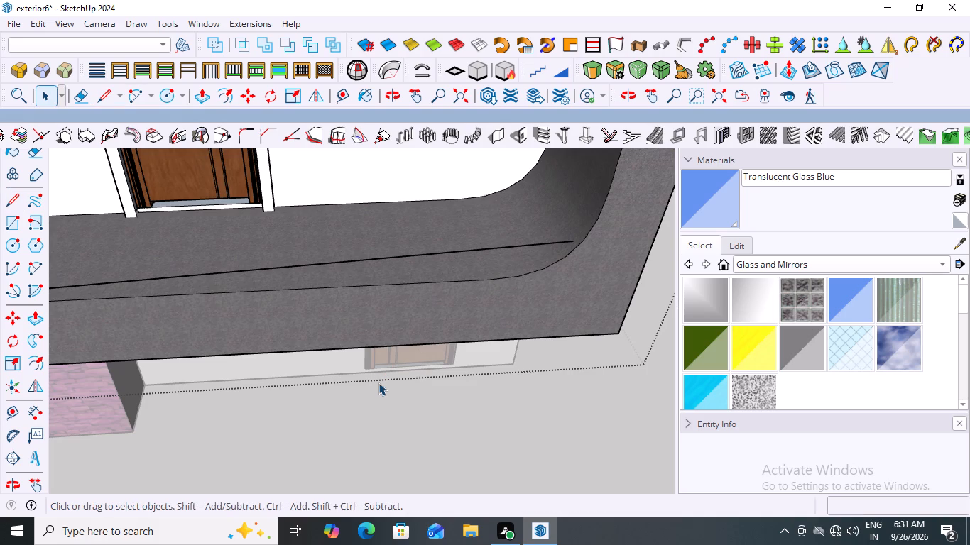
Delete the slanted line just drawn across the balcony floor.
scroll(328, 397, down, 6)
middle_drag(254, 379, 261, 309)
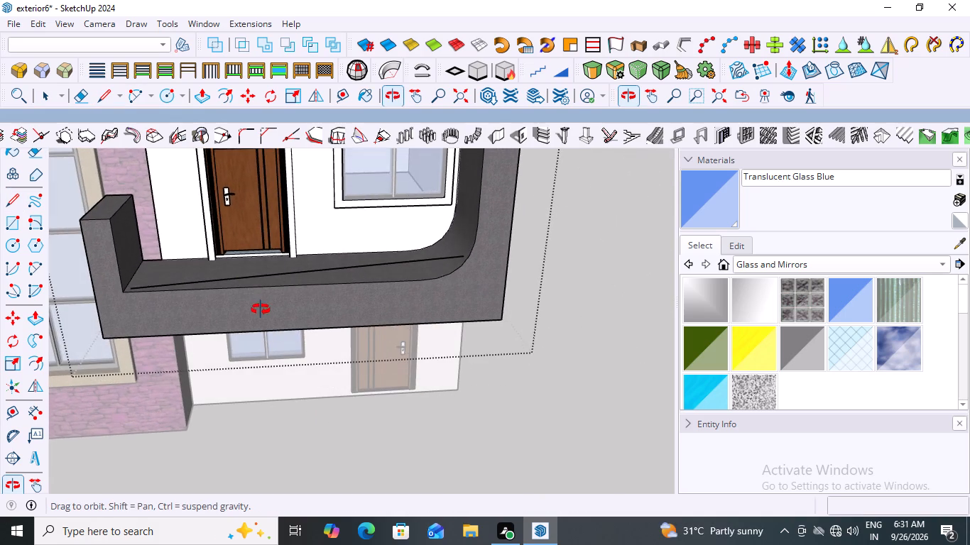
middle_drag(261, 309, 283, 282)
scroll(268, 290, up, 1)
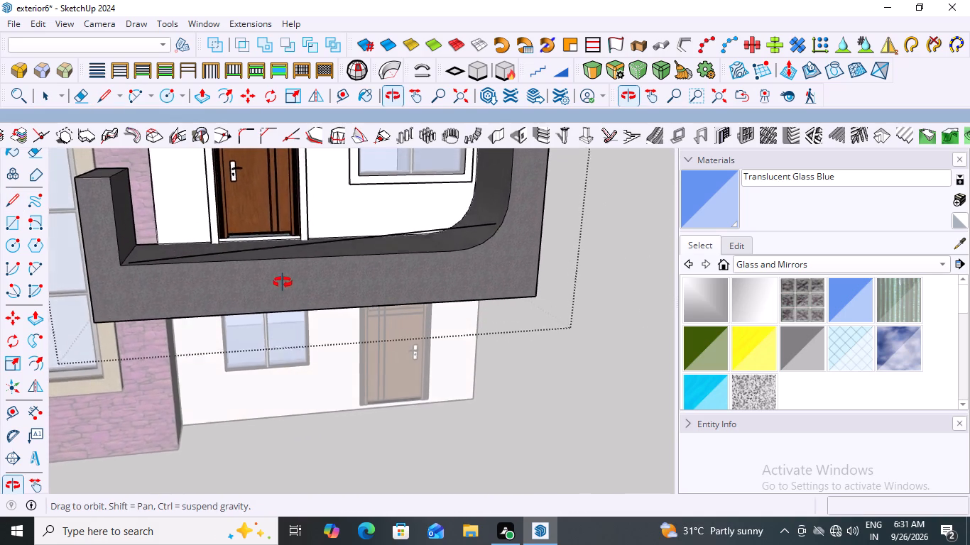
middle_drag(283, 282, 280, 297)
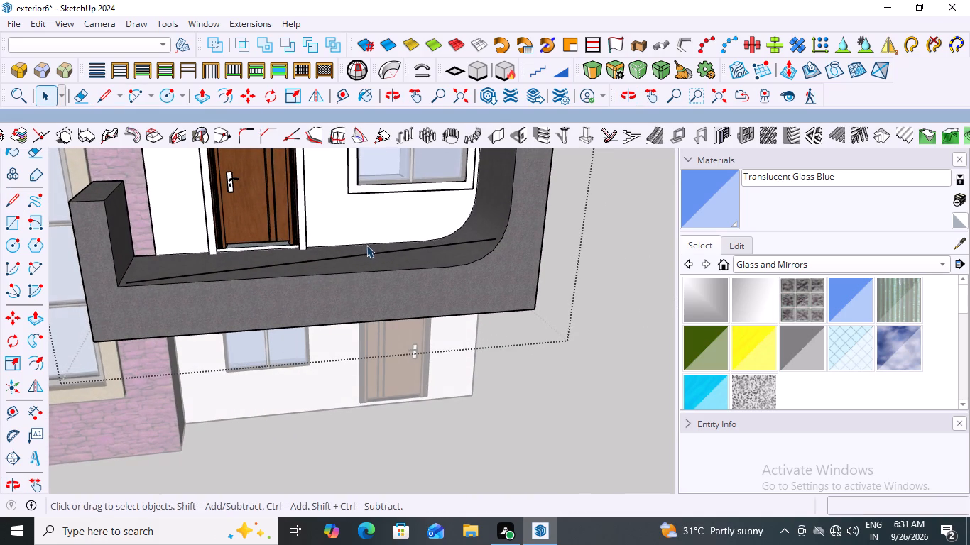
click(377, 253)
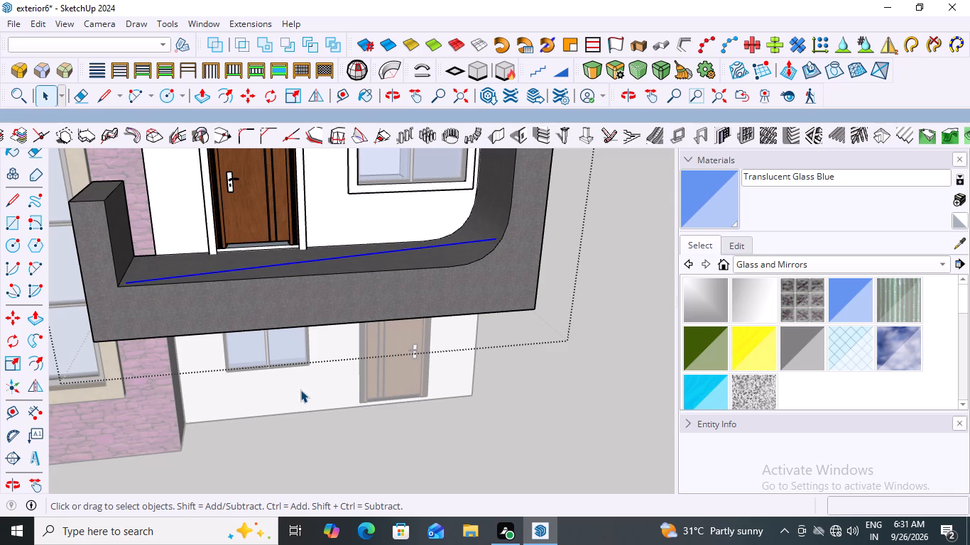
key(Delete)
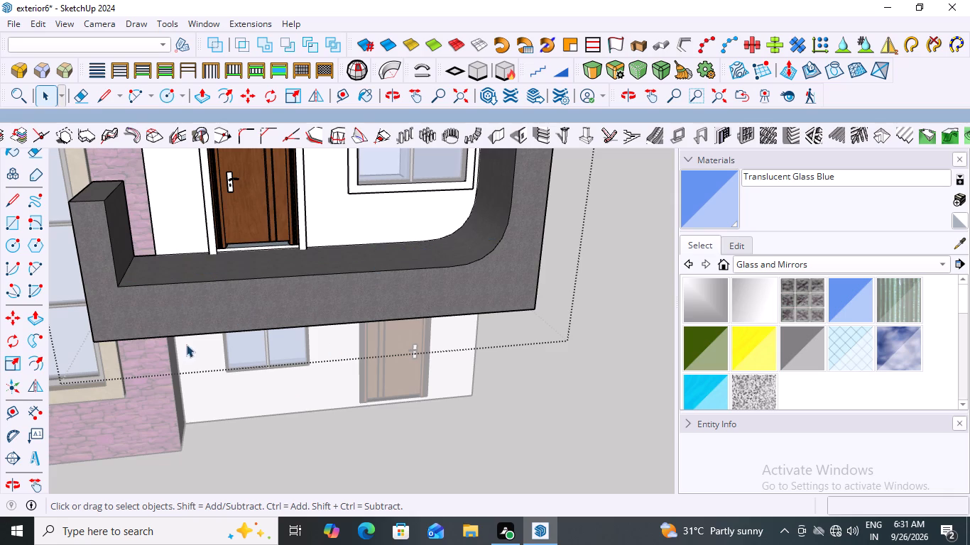
Draw a railing line about 14' 8" long, close to the floor's front edge, from beside the low end pillar to the curved corner.
scroll(221, 326, down, 8)
middle_drag(338, 295, 319, 338)
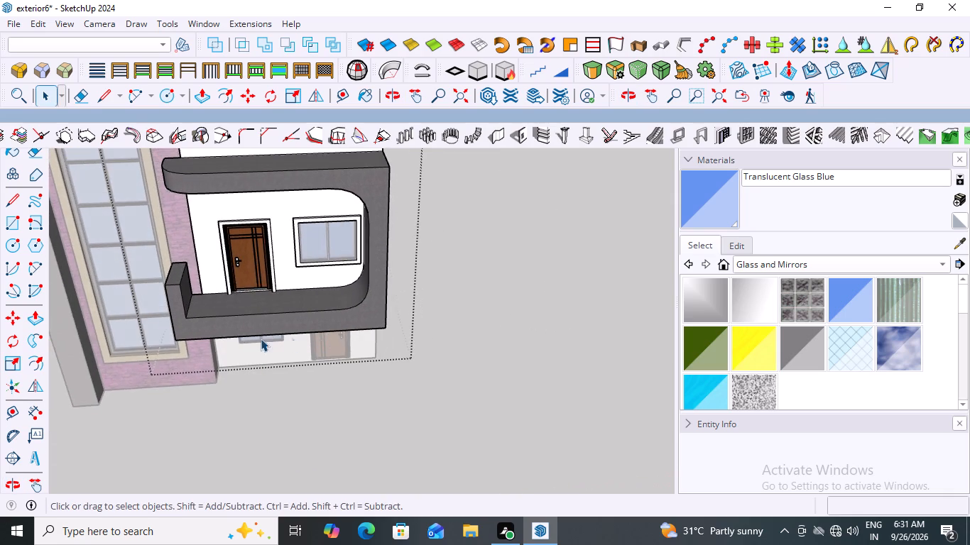
scroll(214, 343, up, 6)
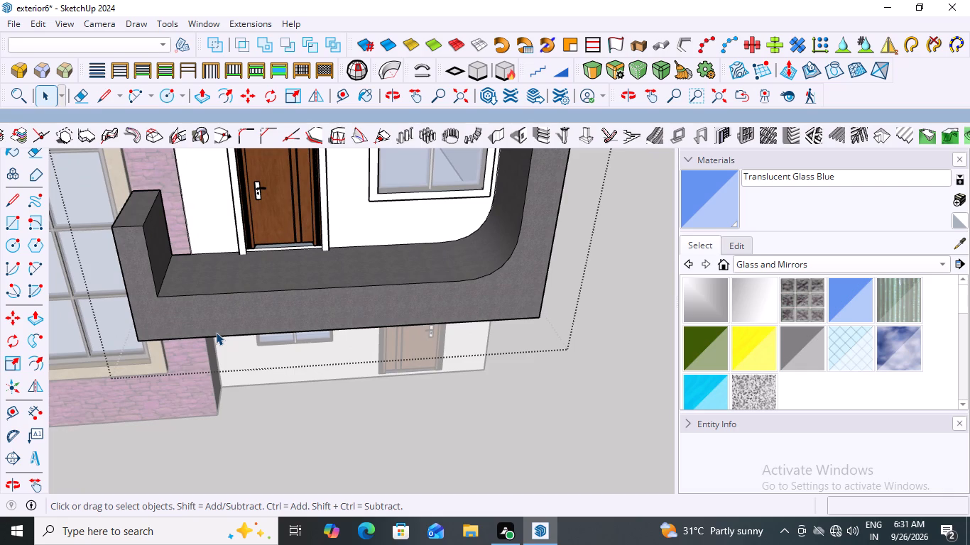
key(l)
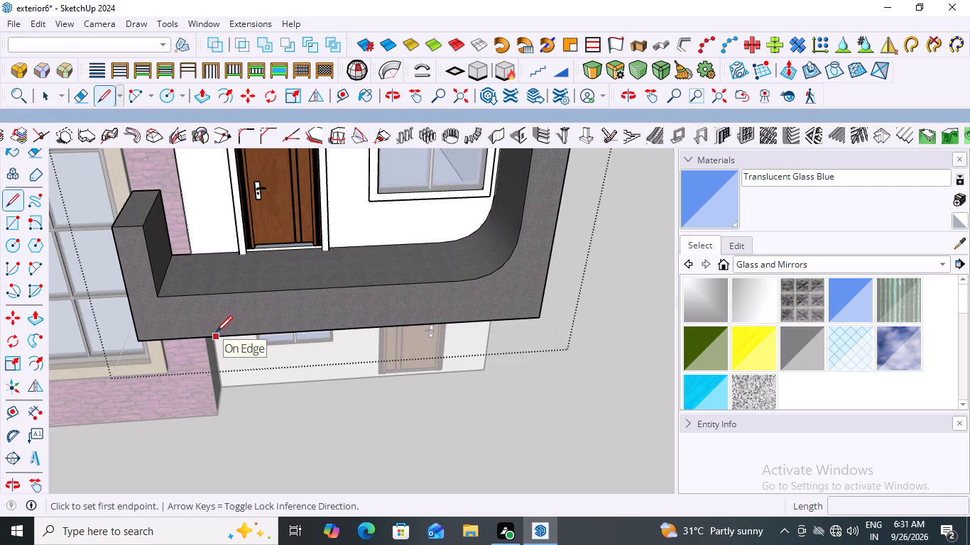
scroll(180, 277, up, 3)
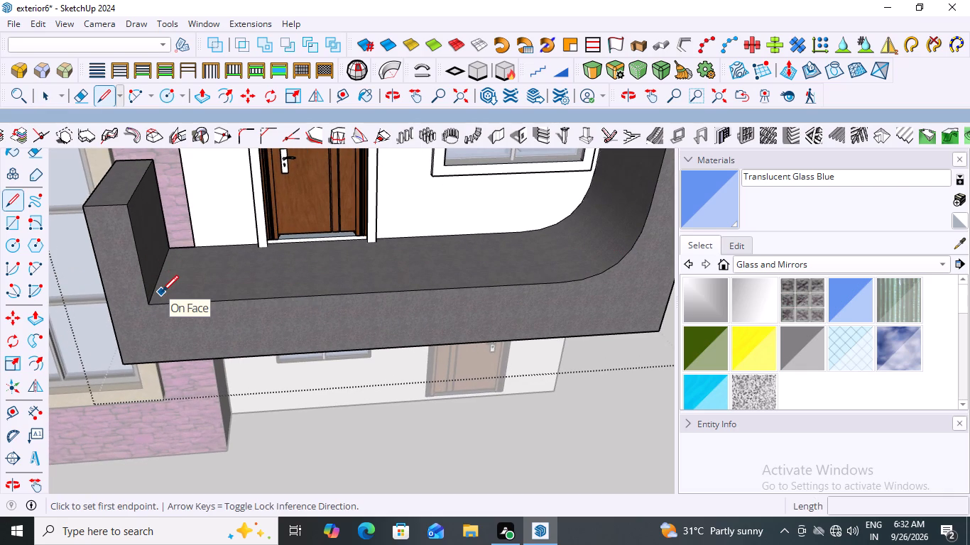
click(162, 292)
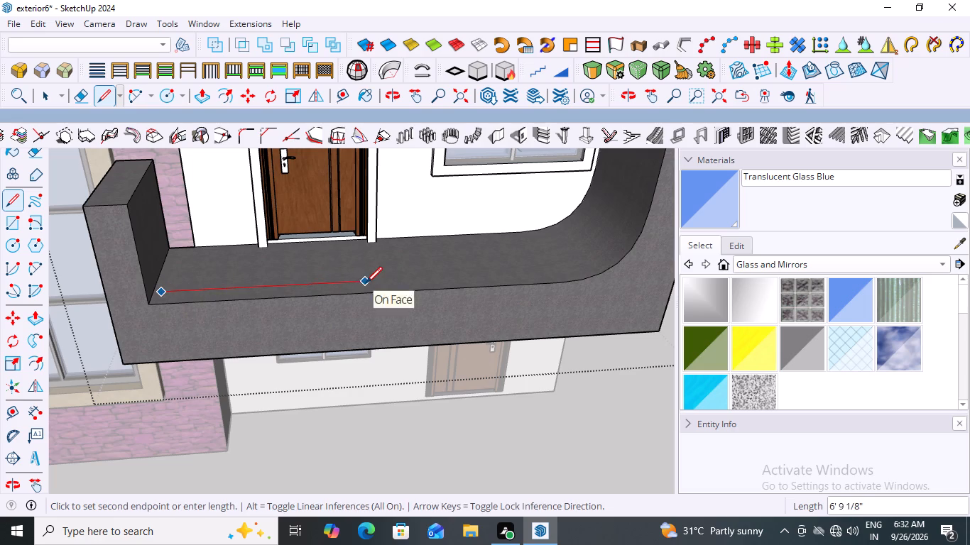
click(594, 263)
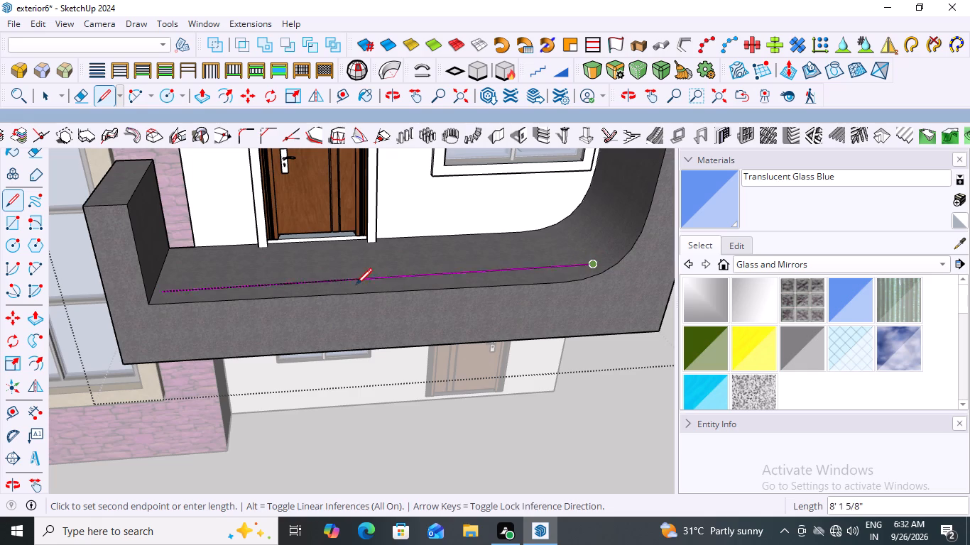
scroll(354, 283, down, 4)
scroll(387, 372, down, 2)
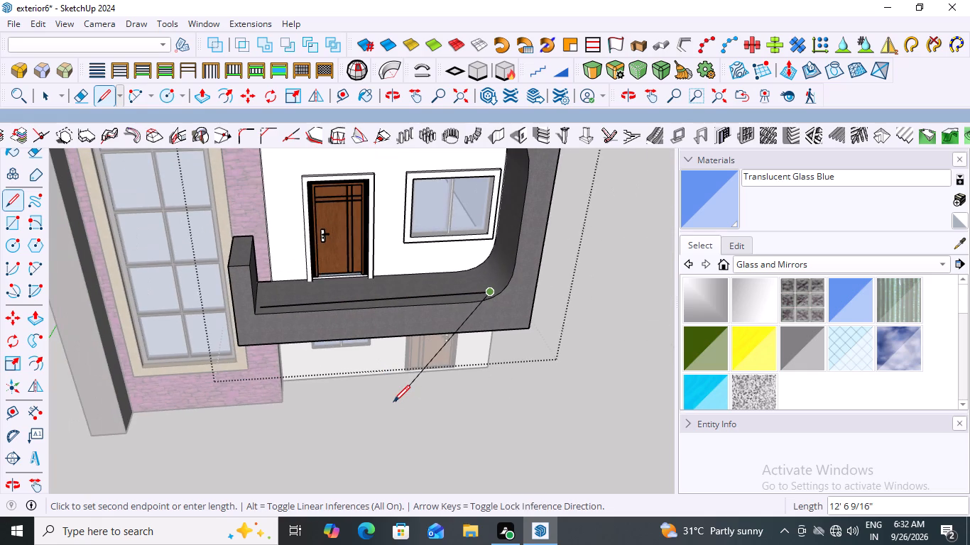
key(space)
Generate a panel railing 3' 7 5/16" high along the new line on the balcony floor.
scroll(354, 379, down, 2)
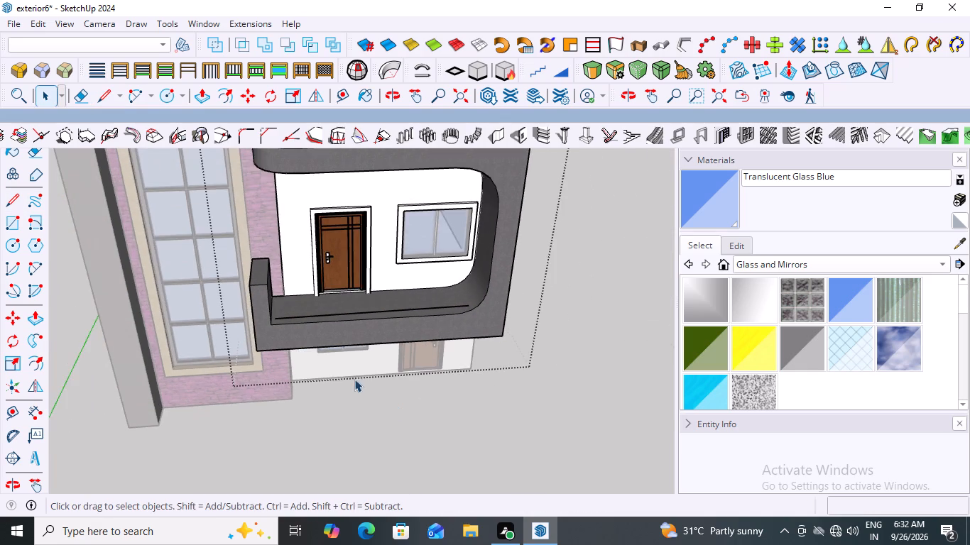
scroll(435, 363, up, 7)
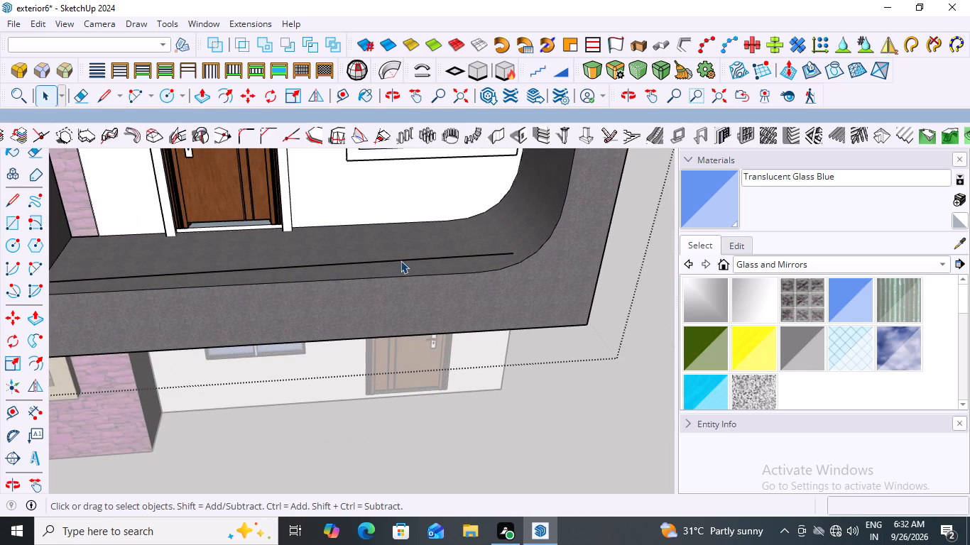
click(400, 258)
scroll(396, 263, down, 6)
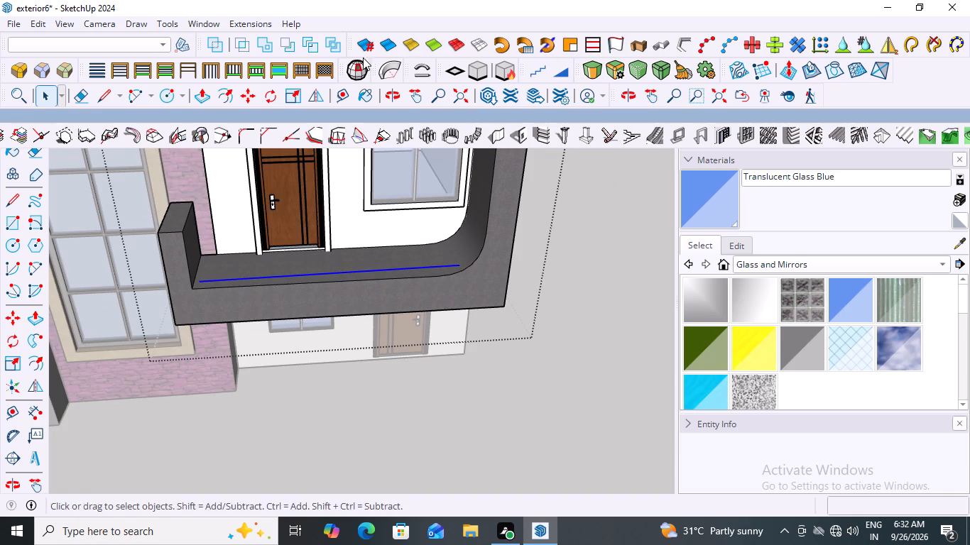
click(276, 73)
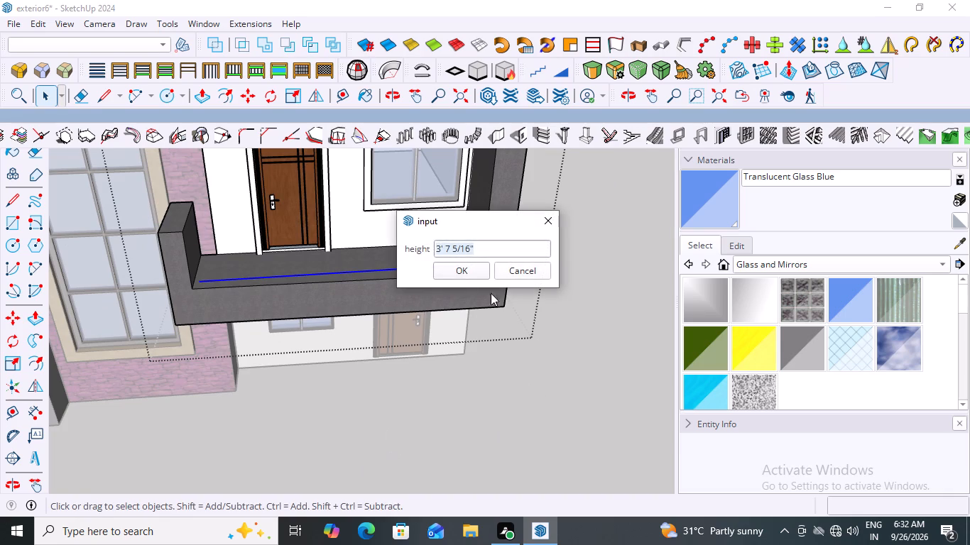
click(462, 270)
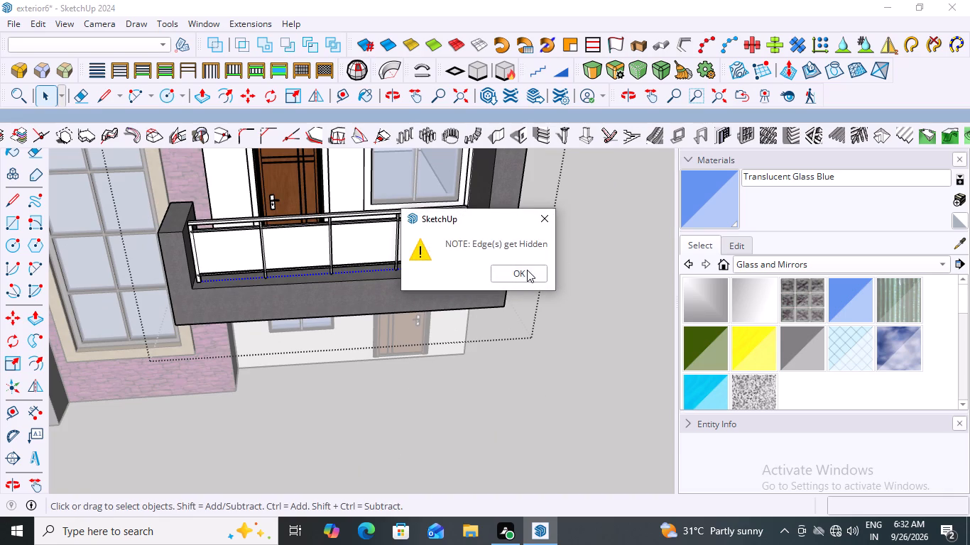
click(526, 270)
Leave the balcony frame's editing mode and examine the panel railing between the low end pillar and the curved corner.
middle_drag(574, 334, 536, 304)
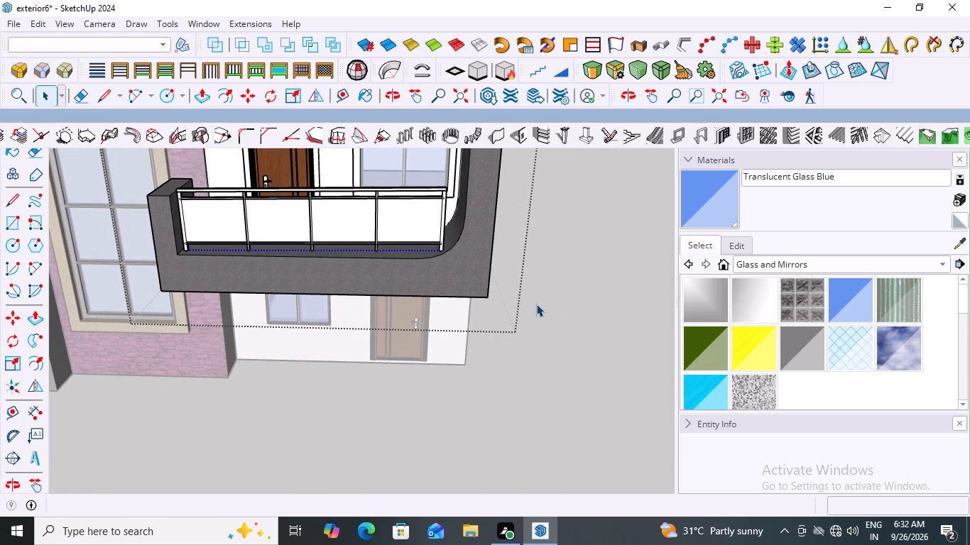
key(space)
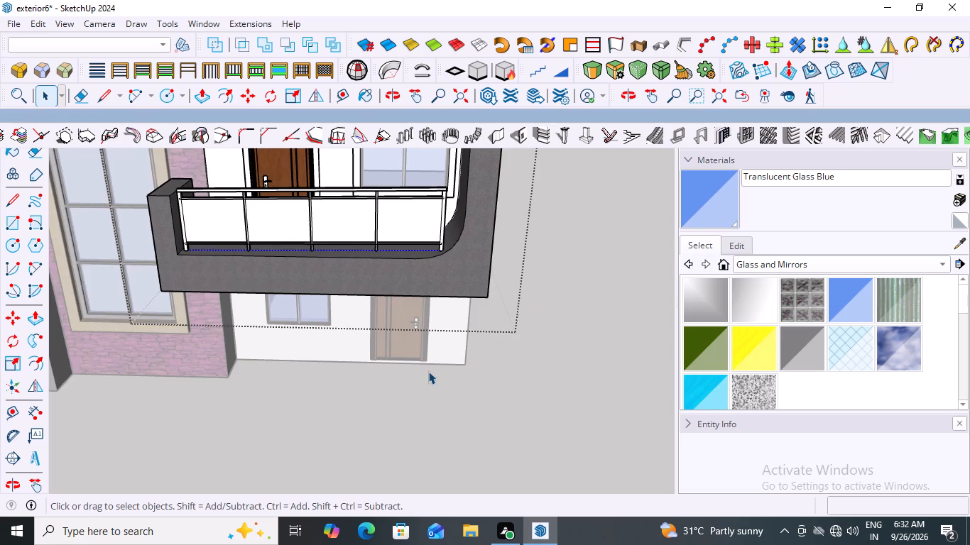
click(428, 371)
scroll(428, 371, down, 6)
middle_drag(381, 314, 442, 300)
scroll(442, 300, up, 5)
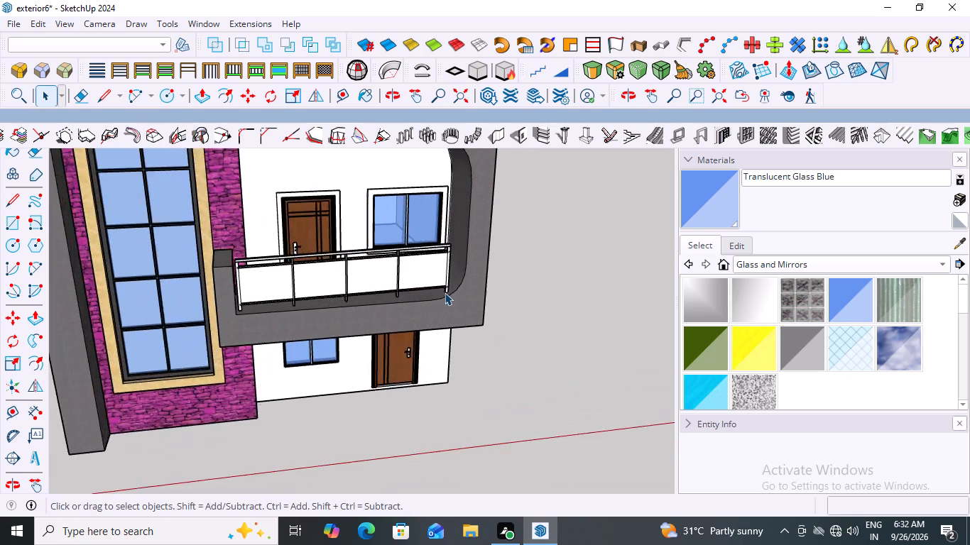
scroll(445, 292, up, 6)
scroll(375, 309, down, 9)
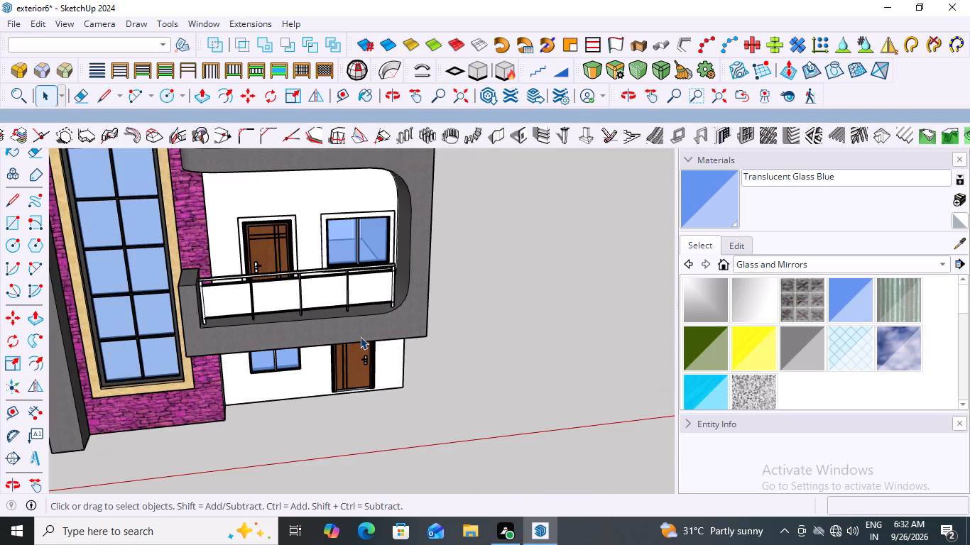
Open the balcony frame for editing and delete the intermediate posts of the panel railing, keeping the two end posts.
middle_drag(359, 336, 321, 297)
scroll(325, 297, down, 6)
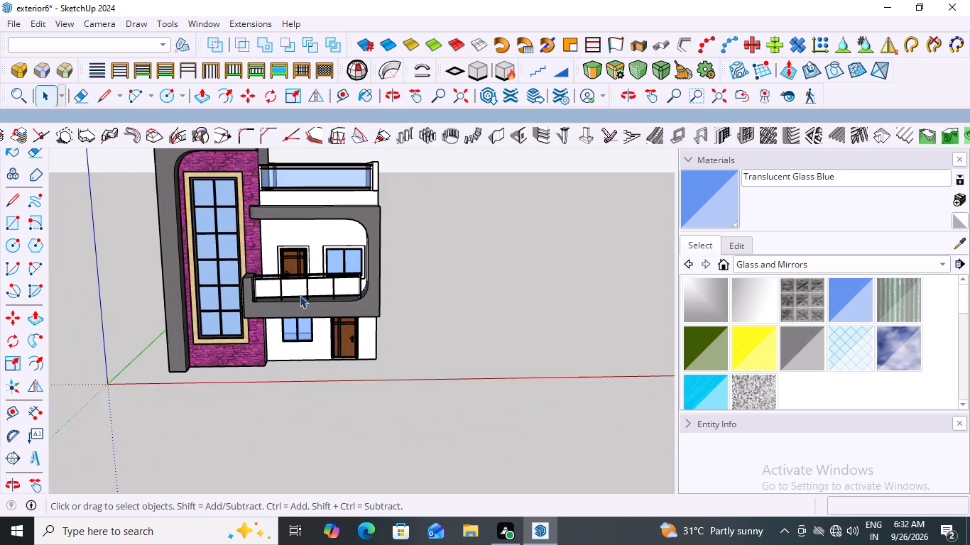
middle_drag(304, 291, 342, 272)
scroll(387, 294, up, 8)
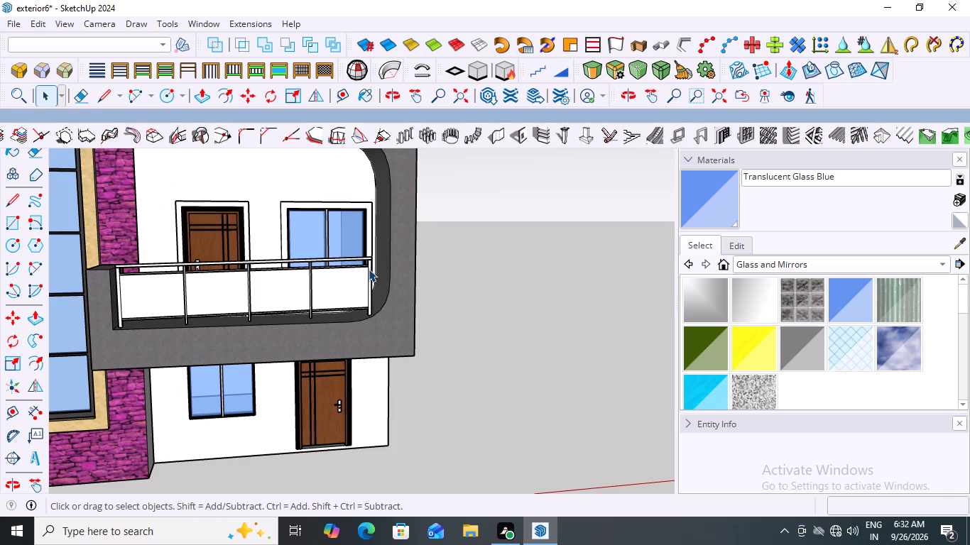
scroll(369, 269, down, 5)
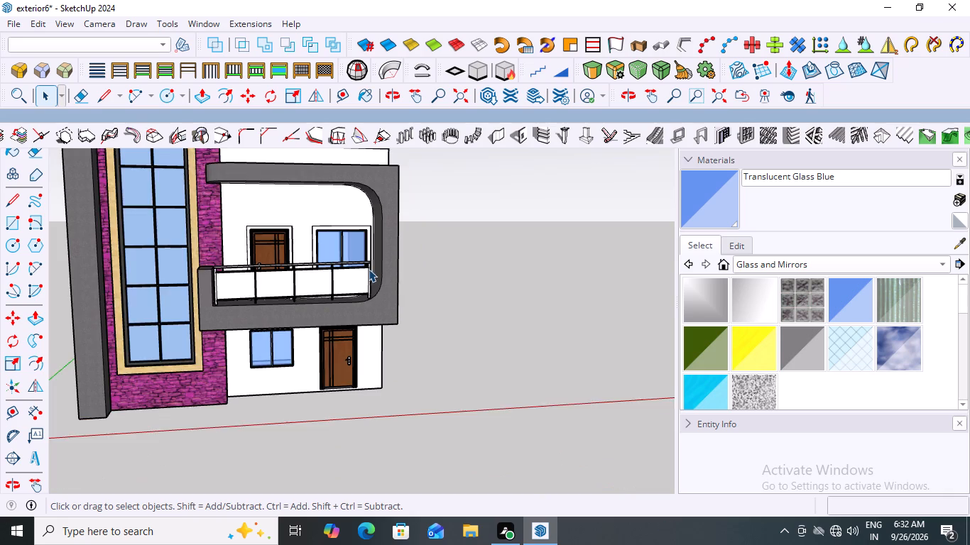
scroll(369, 269, down, 1)
scroll(249, 261, up, 10)
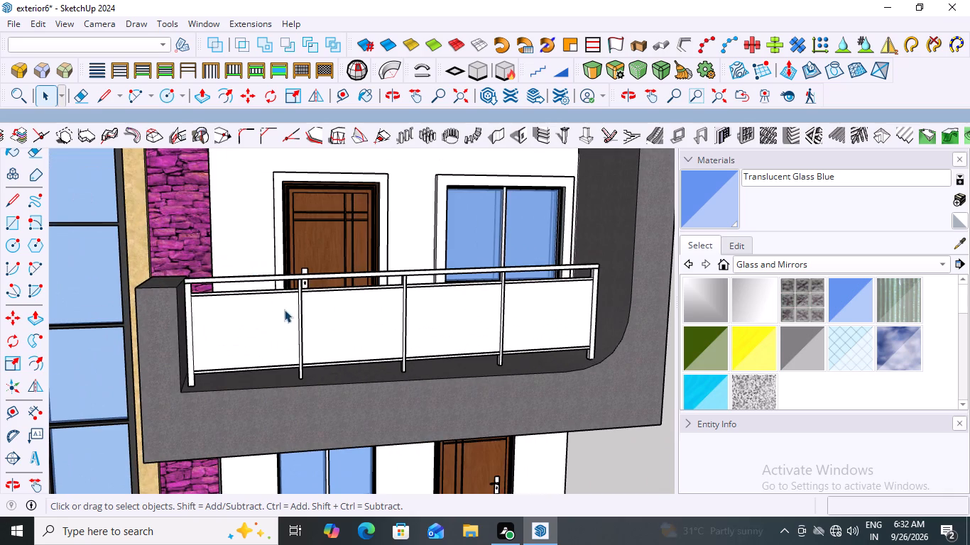
double_click(269, 302)
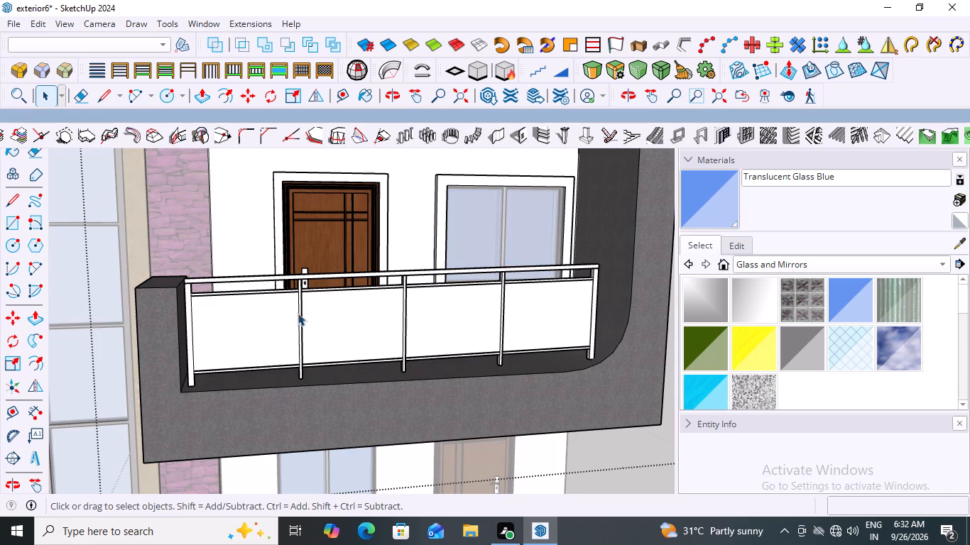
click(300, 312)
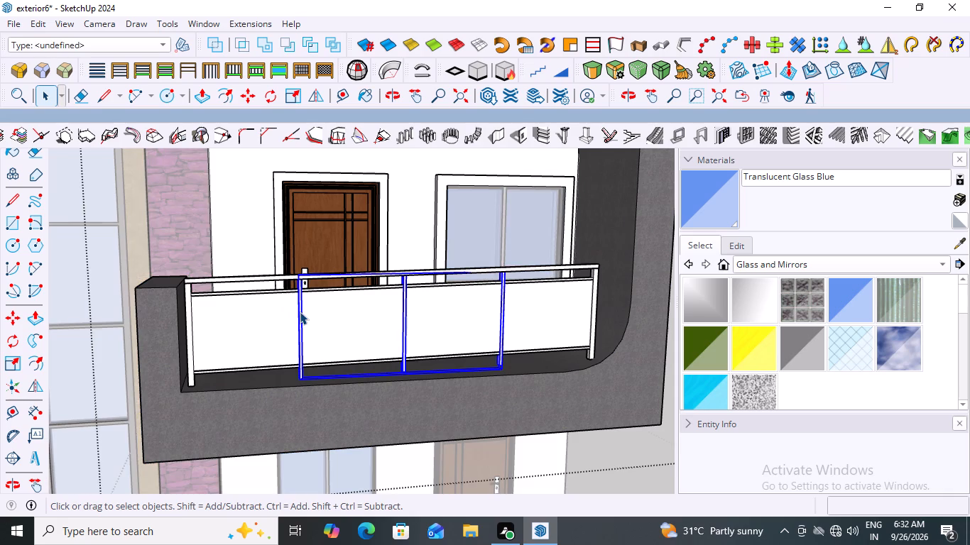
key(Delete)
Scale the railing's end post beside the low pillar sideways toward the pillar, by a factor of about 1.84 along red.
scroll(408, 353, down, 3)
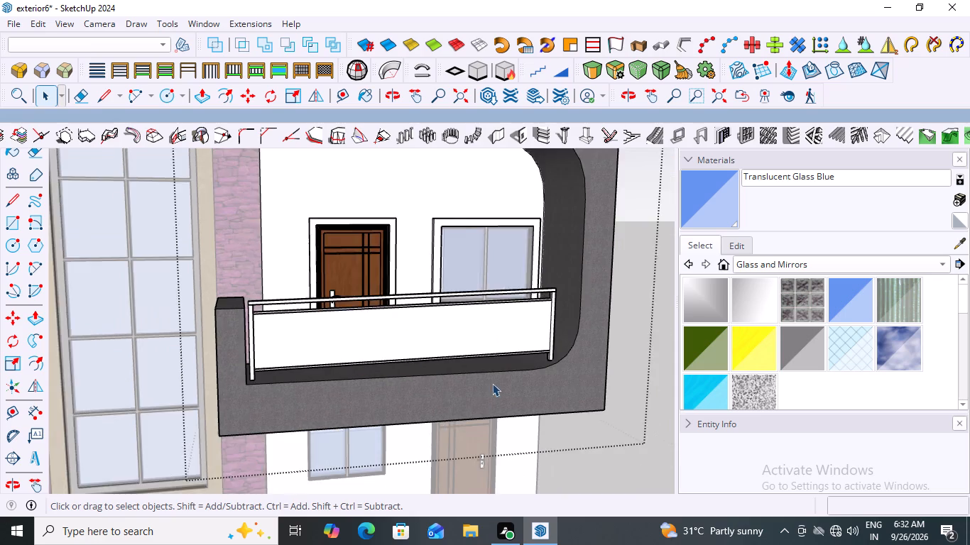
scroll(492, 383, down, 2)
middle_drag(496, 348, 396, 348)
scroll(222, 333, up, 7)
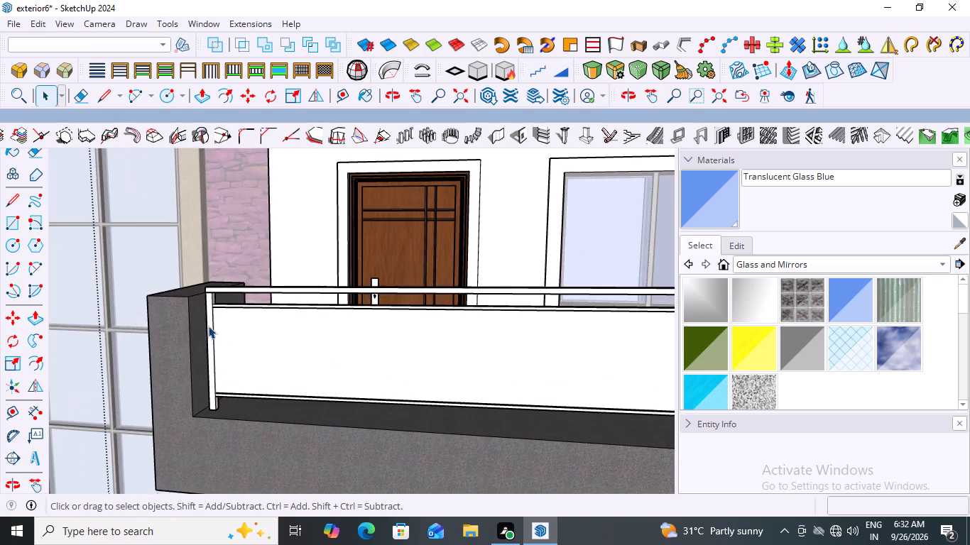
middle_drag(232, 325, 342, 348)
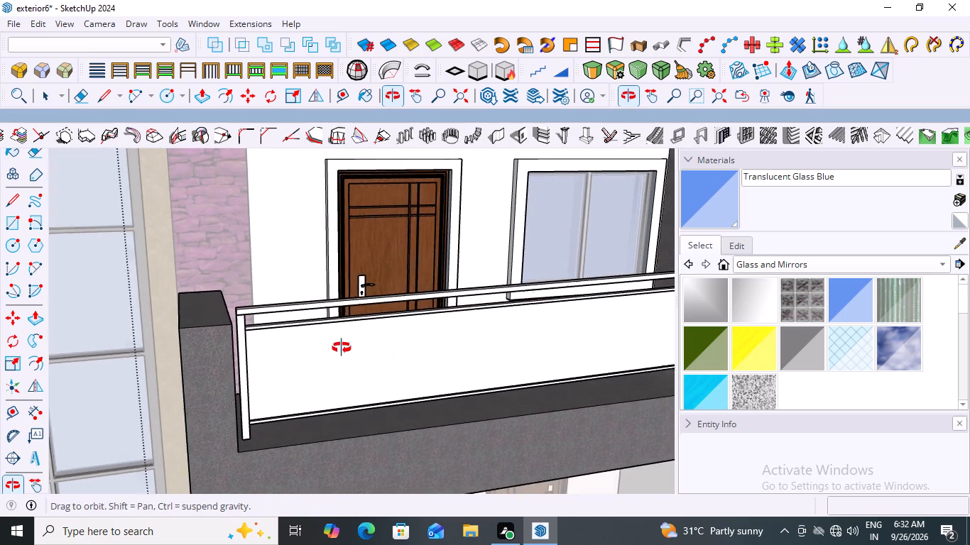
middle_drag(342, 348, 341, 348)
scroll(223, 318, up, 9)
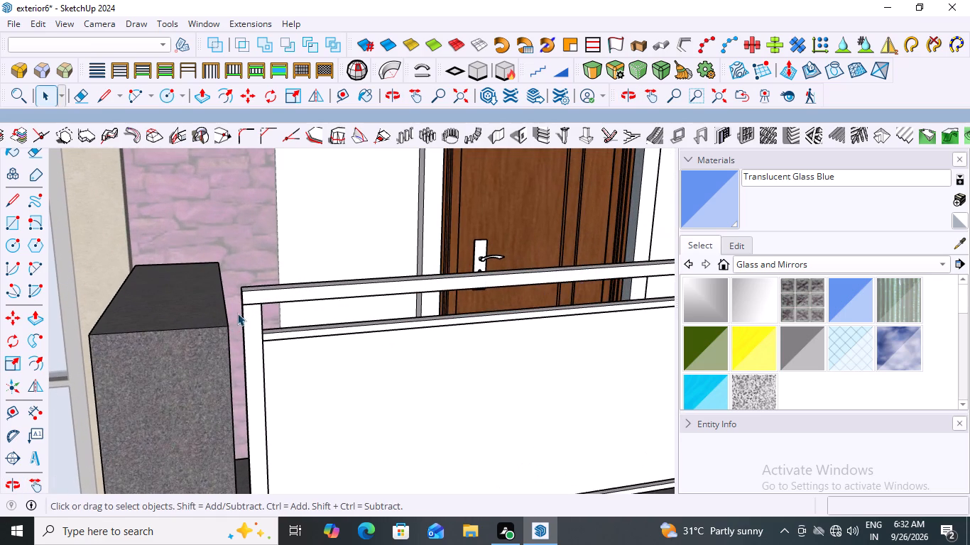
click(245, 312)
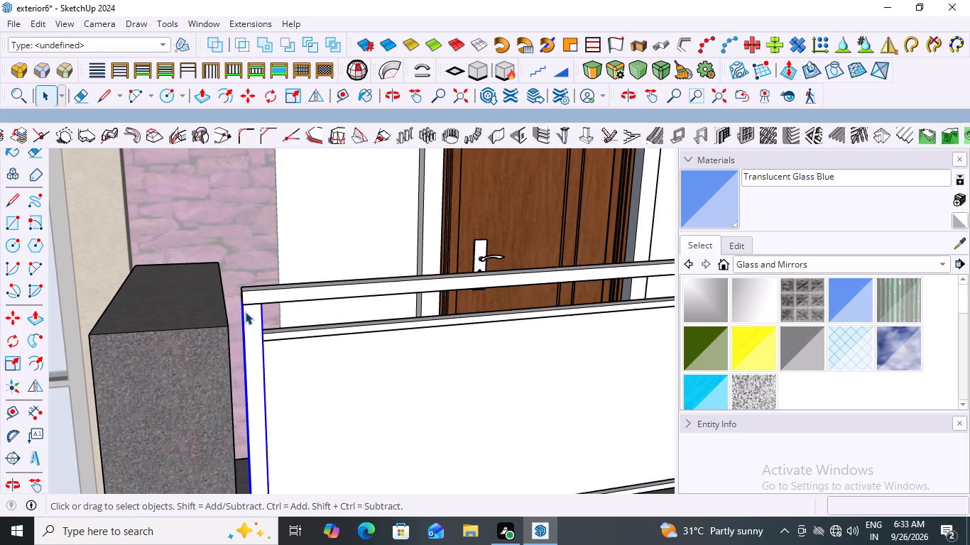
scroll(245, 312, down, 15)
scroll(227, 314, up, 6)
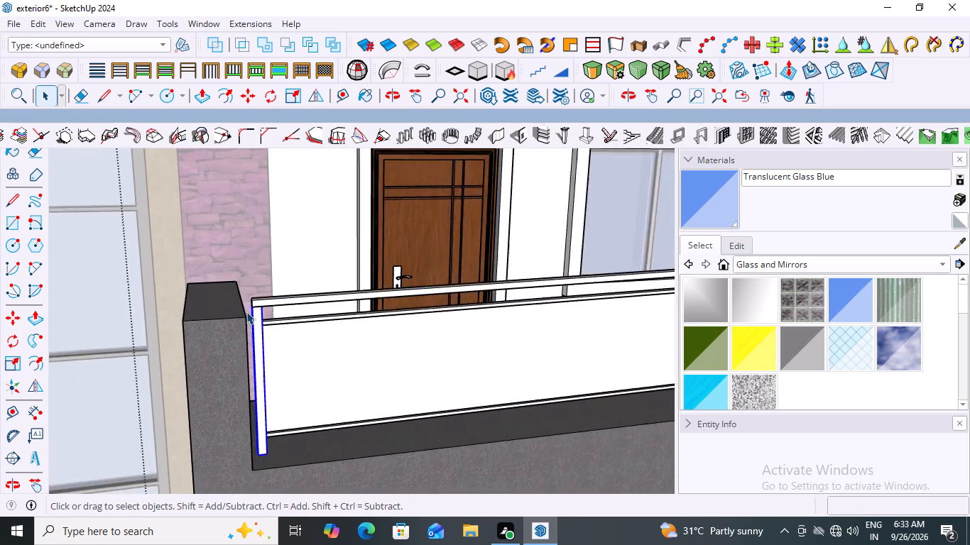
scroll(246, 312, up, 16)
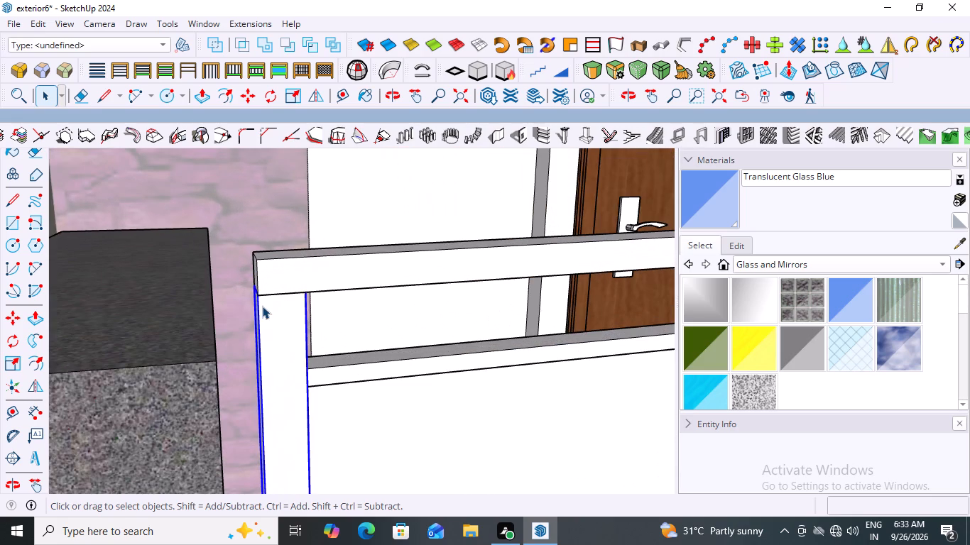
key(s)
scroll(241, 280, up, 2)
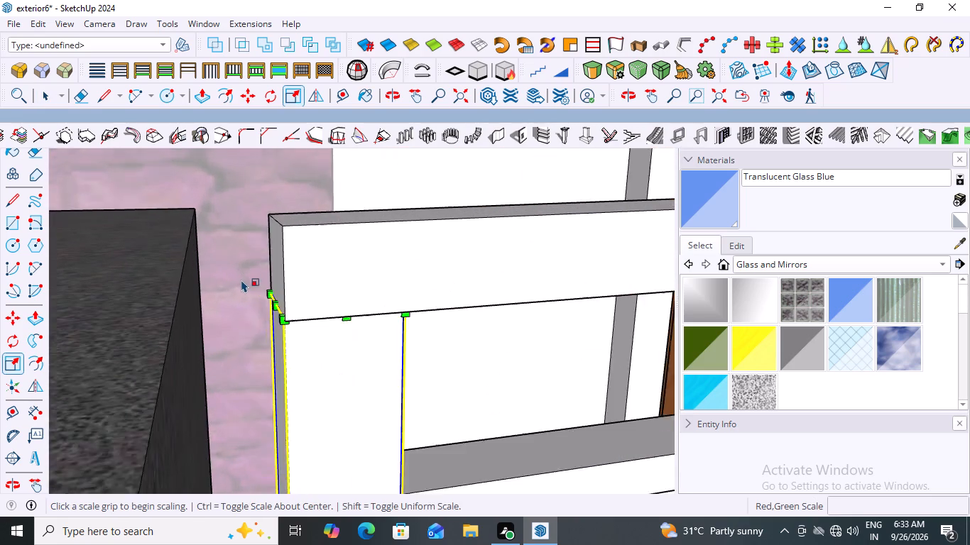
scroll(241, 280, up, 4)
scroll(252, 278, down, 3)
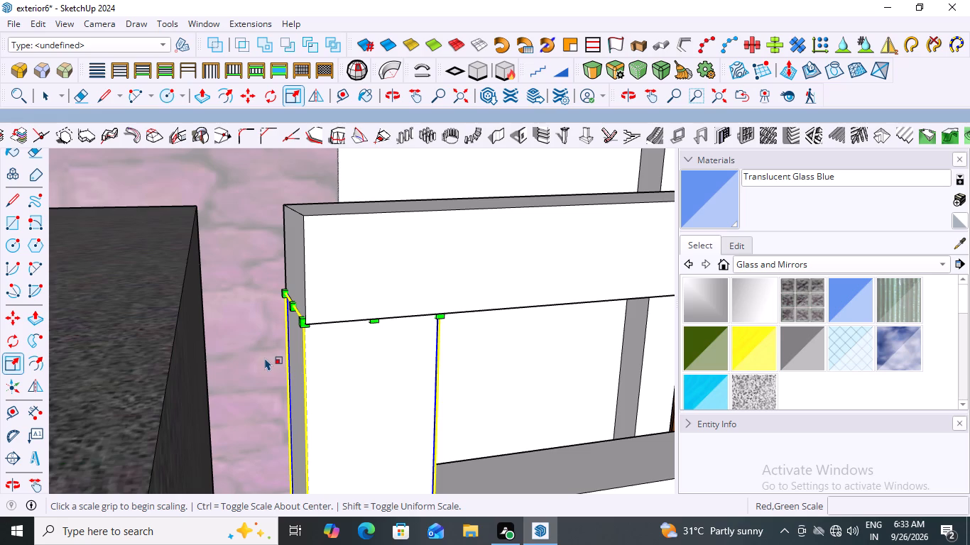
drag(293, 305, 278, 314)
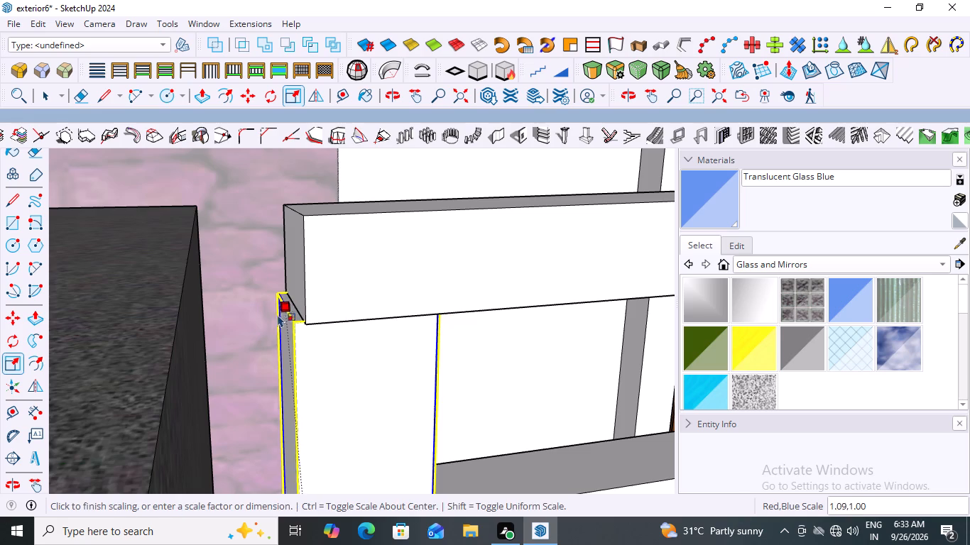
drag(278, 314, 182, 323)
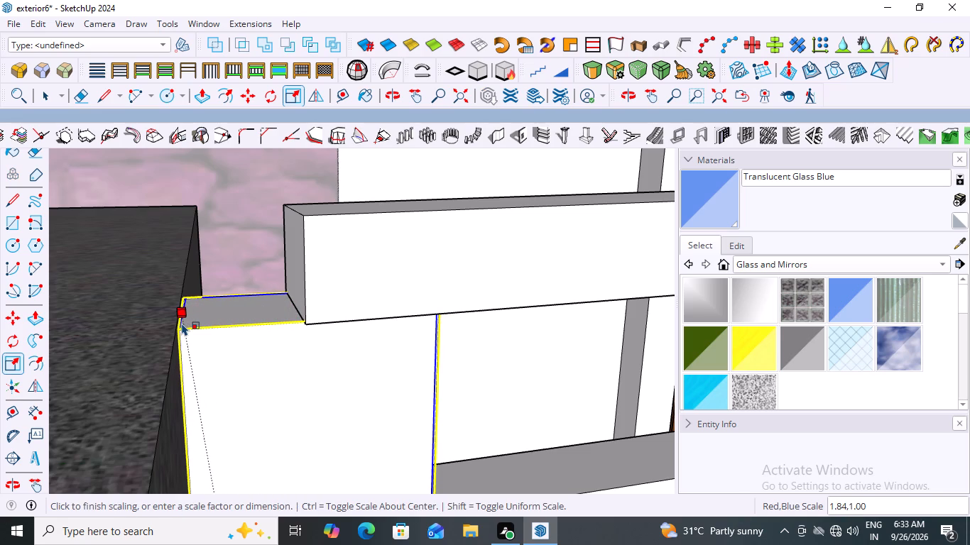
drag(182, 323, 182, 322)
Stretch the same end post by a further factor of about 1.04 along red to meet the low pillar's side face.
scroll(246, 305, down, 2)
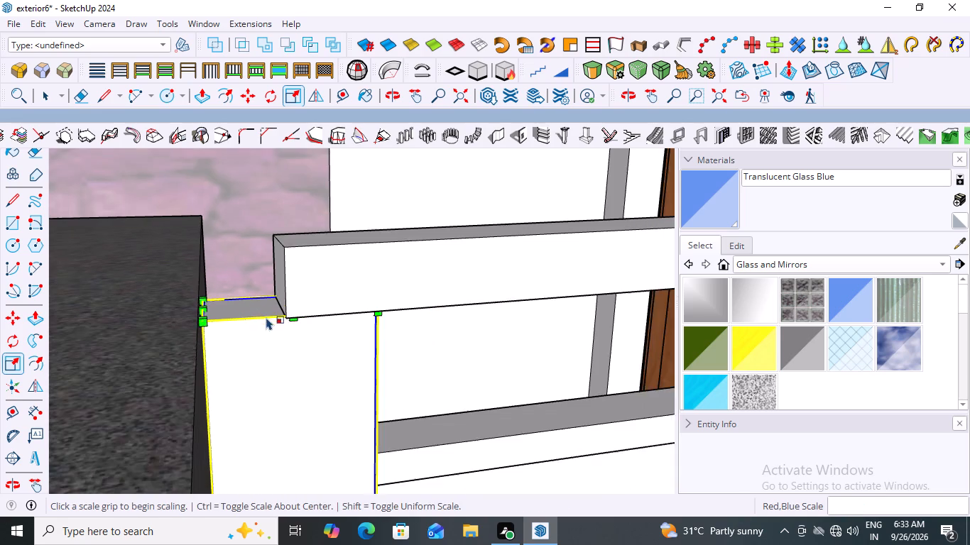
scroll(266, 317, down, 5)
scroll(214, 327, up, 7)
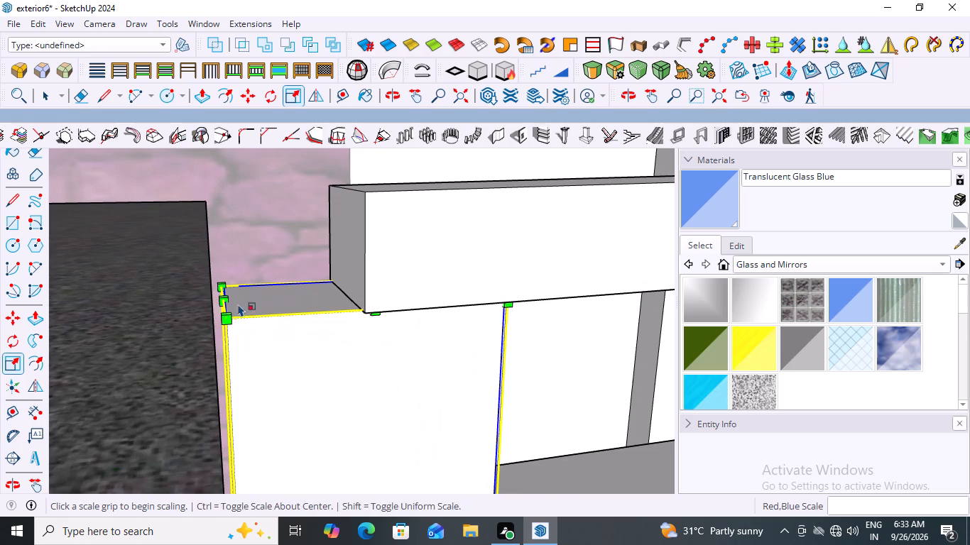
scroll(224, 293, up, 6)
drag(224, 306, 210, 309)
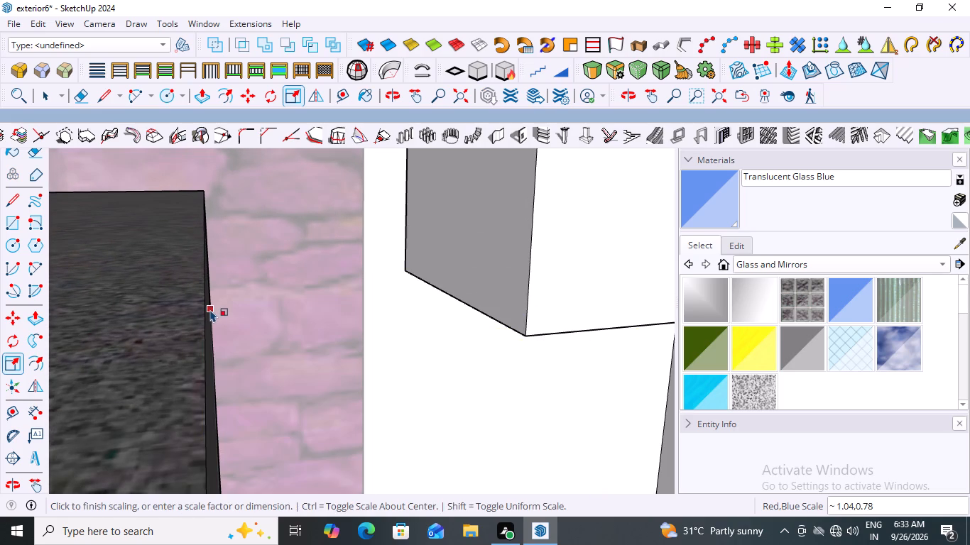
drag(210, 309, 207, 318)
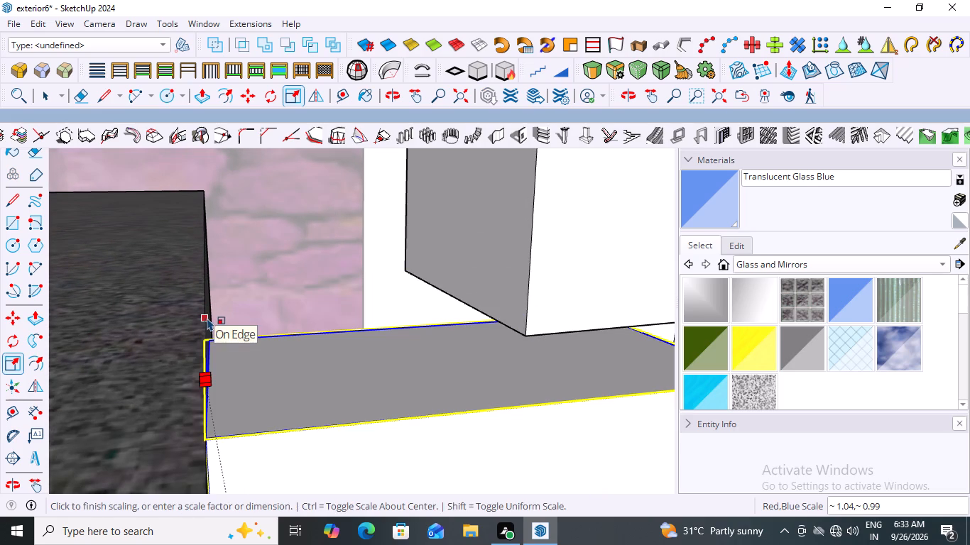
drag(207, 318, 207, 319)
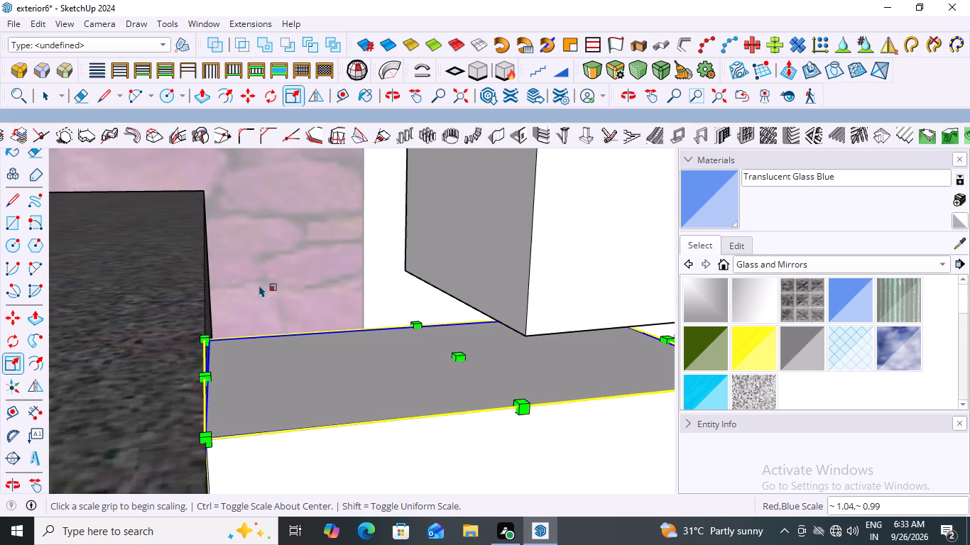
scroll(267, 270, down, 19)
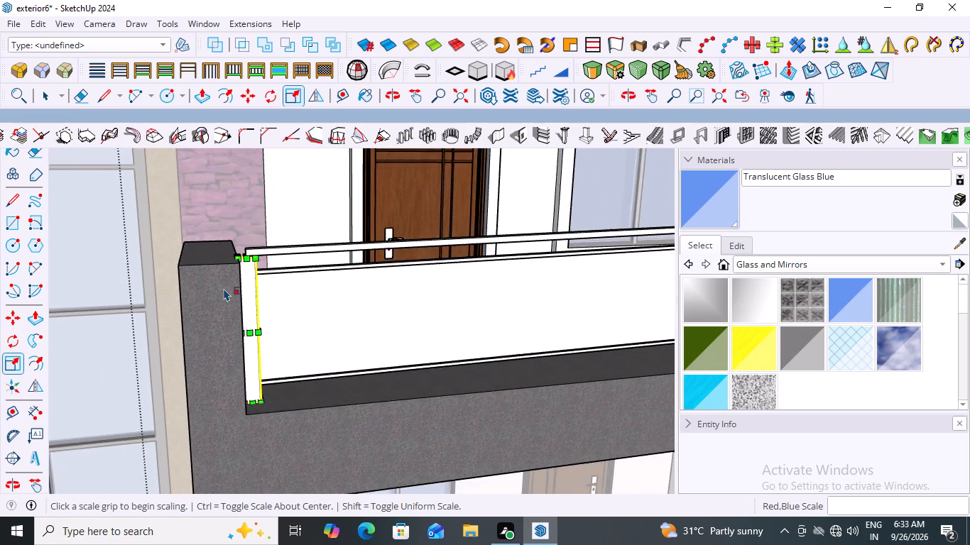
scroll(224, 288, down, 15)
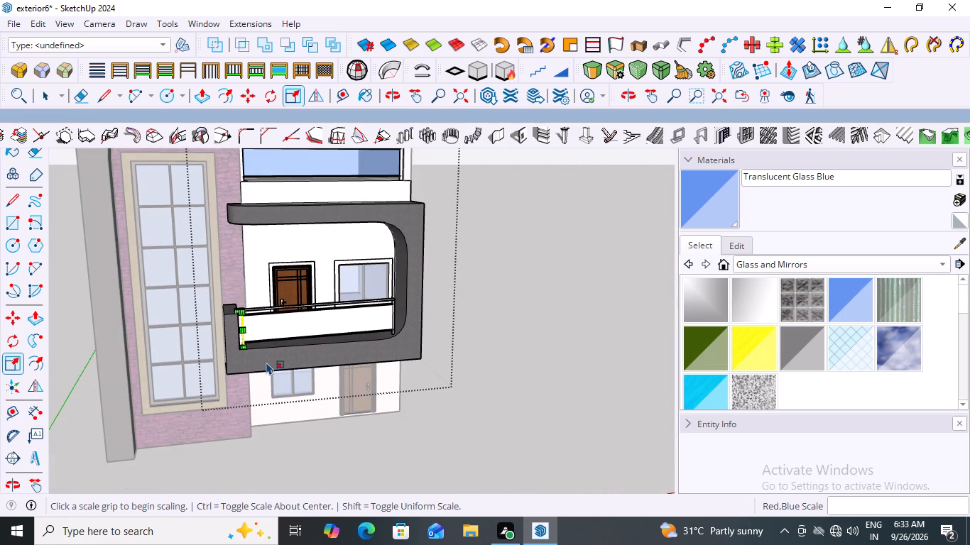
key(space)
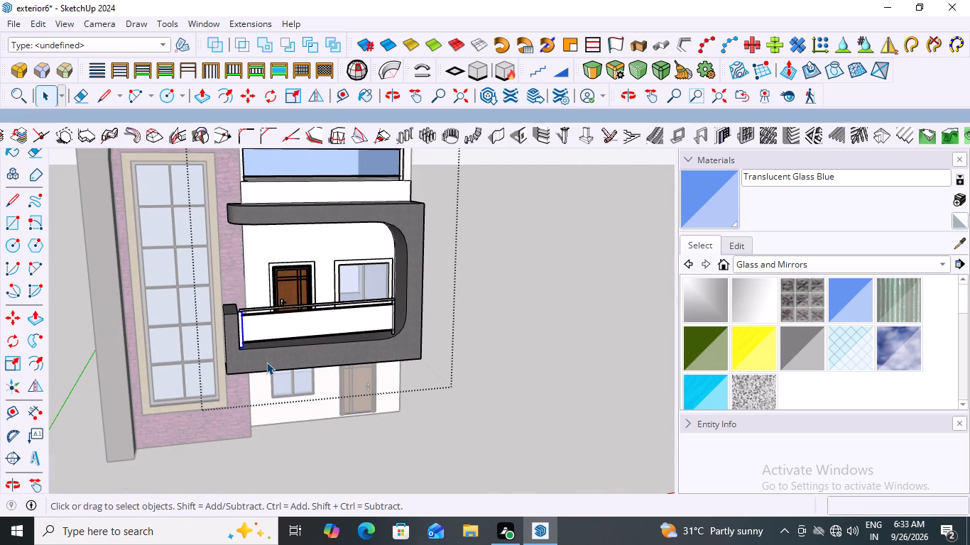
Delete the top handrail running above the railing panel.
scroll(284, 385, down, 4)
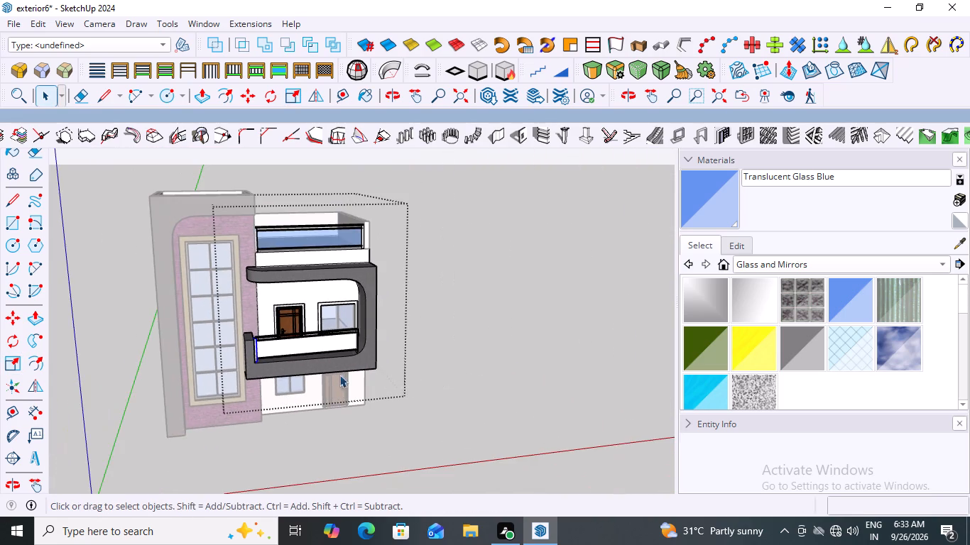
middle_drag(292, 314, 262, 323)
scroll(258, 328, up, 5)
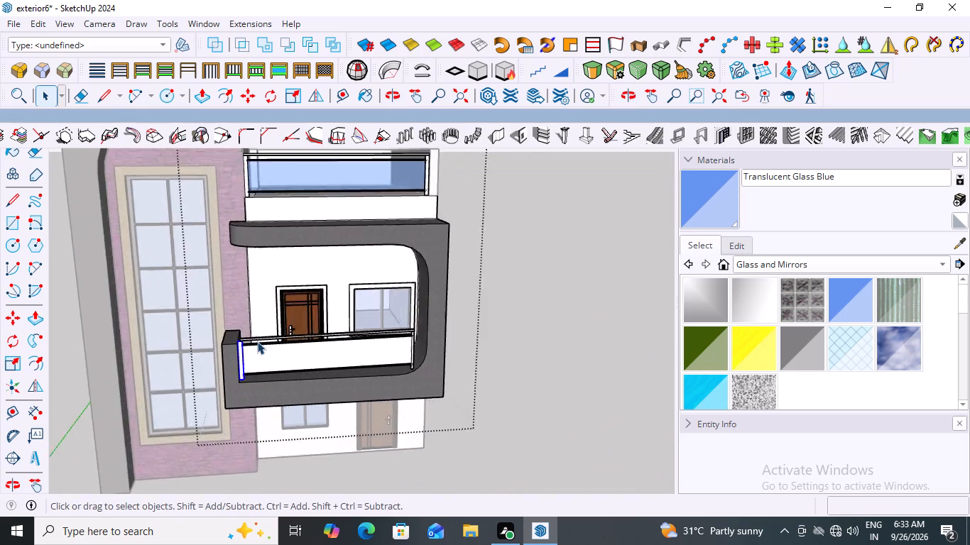
scroll(257, 341, up, 10)
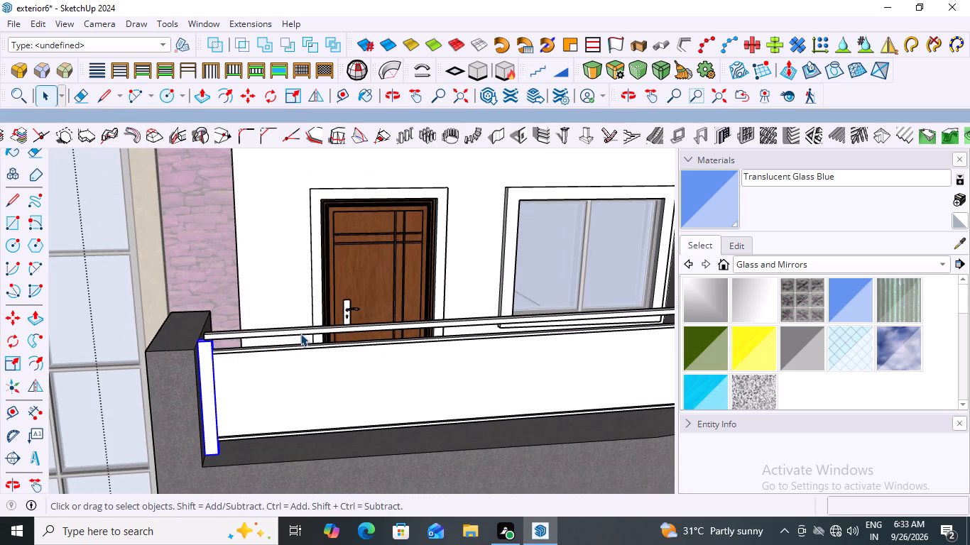
click(300, 331)
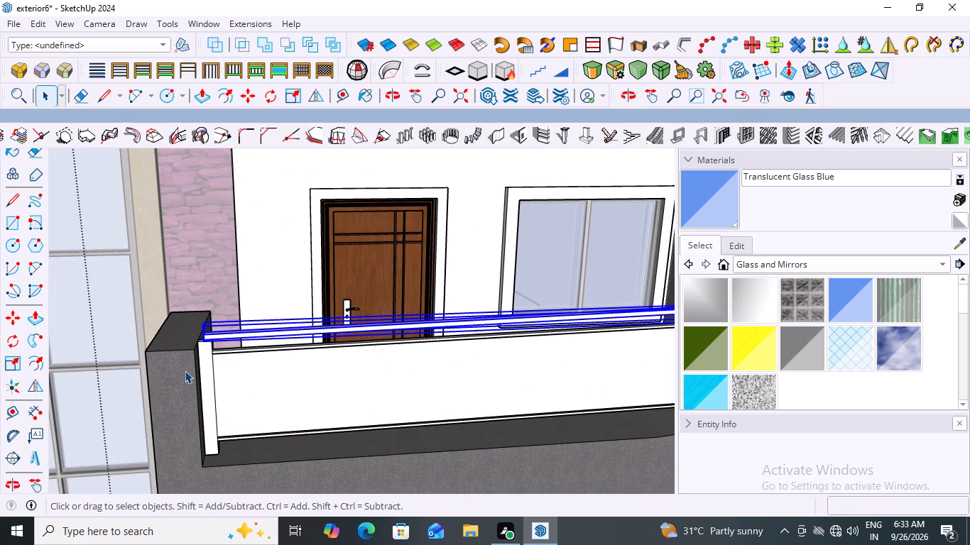
key(Delete)
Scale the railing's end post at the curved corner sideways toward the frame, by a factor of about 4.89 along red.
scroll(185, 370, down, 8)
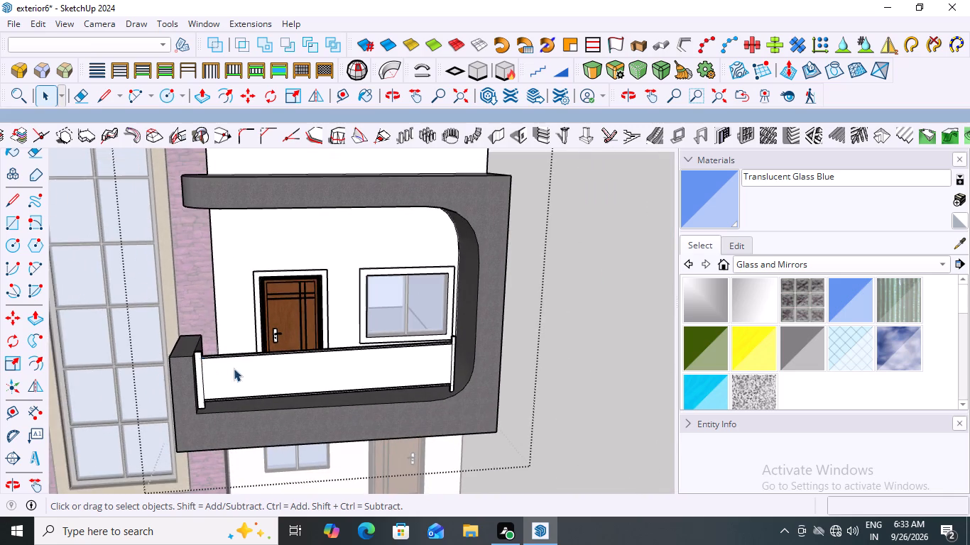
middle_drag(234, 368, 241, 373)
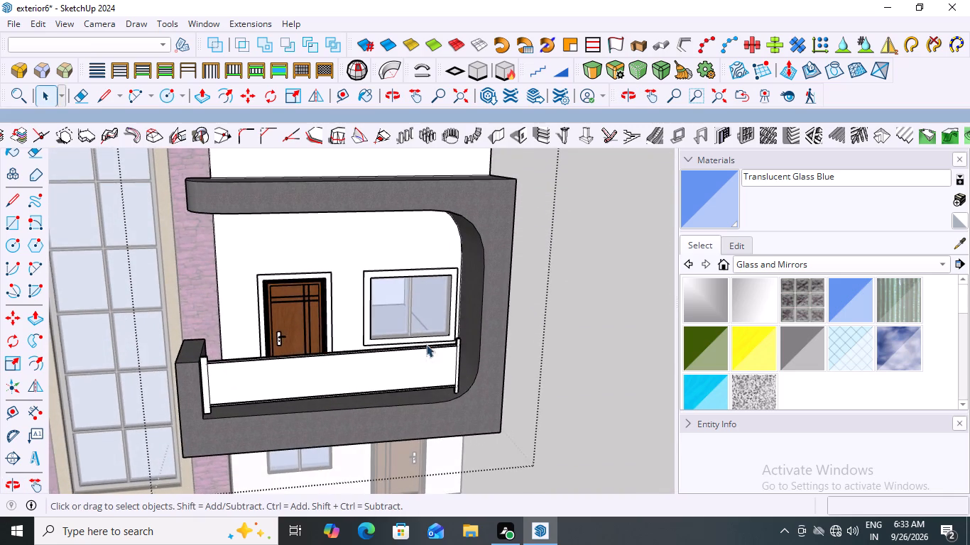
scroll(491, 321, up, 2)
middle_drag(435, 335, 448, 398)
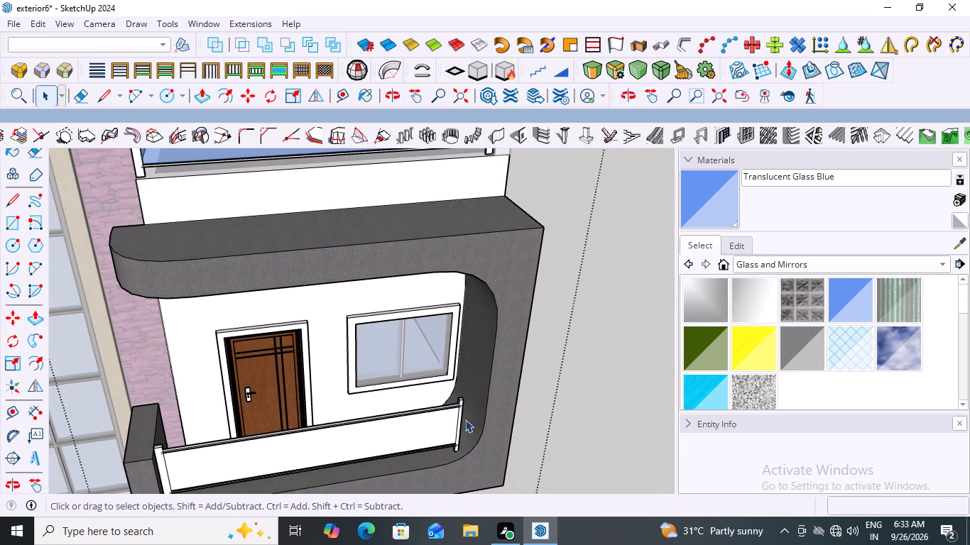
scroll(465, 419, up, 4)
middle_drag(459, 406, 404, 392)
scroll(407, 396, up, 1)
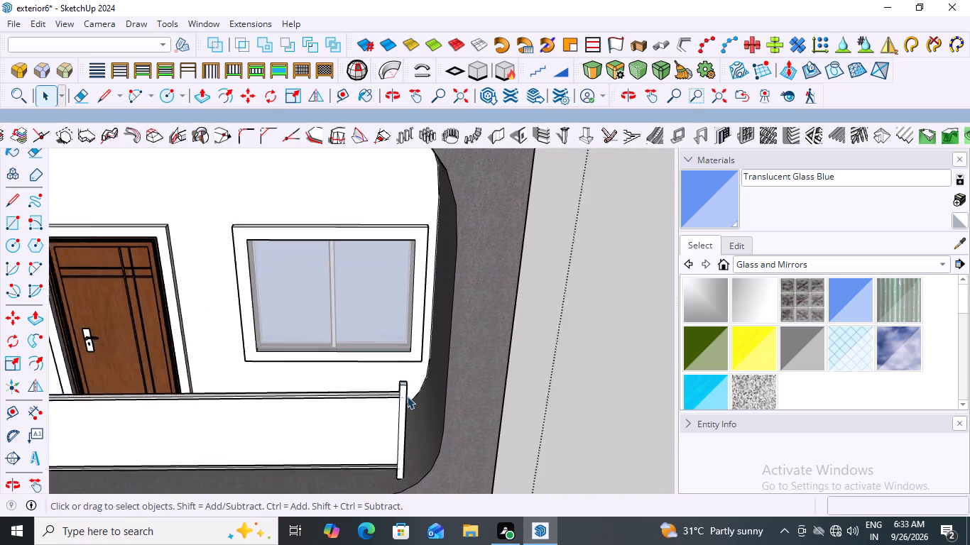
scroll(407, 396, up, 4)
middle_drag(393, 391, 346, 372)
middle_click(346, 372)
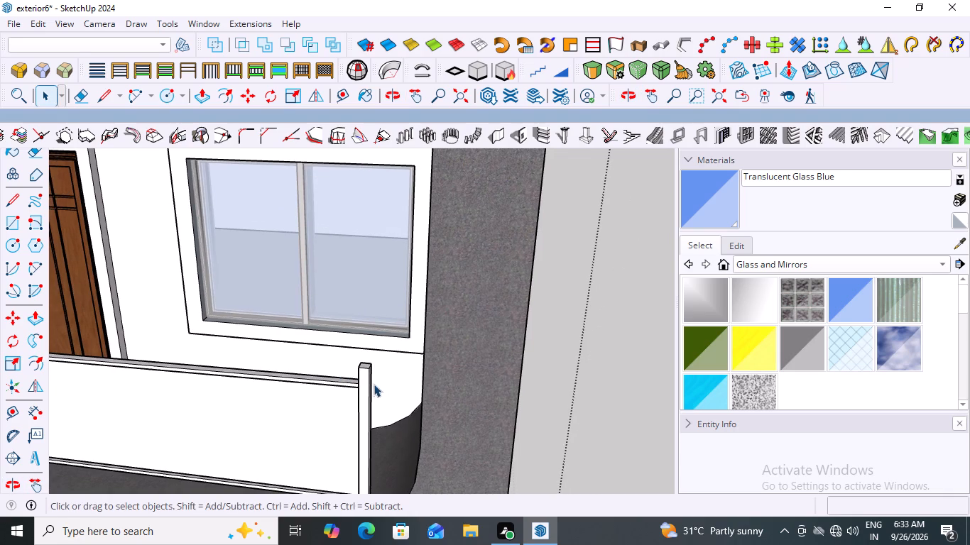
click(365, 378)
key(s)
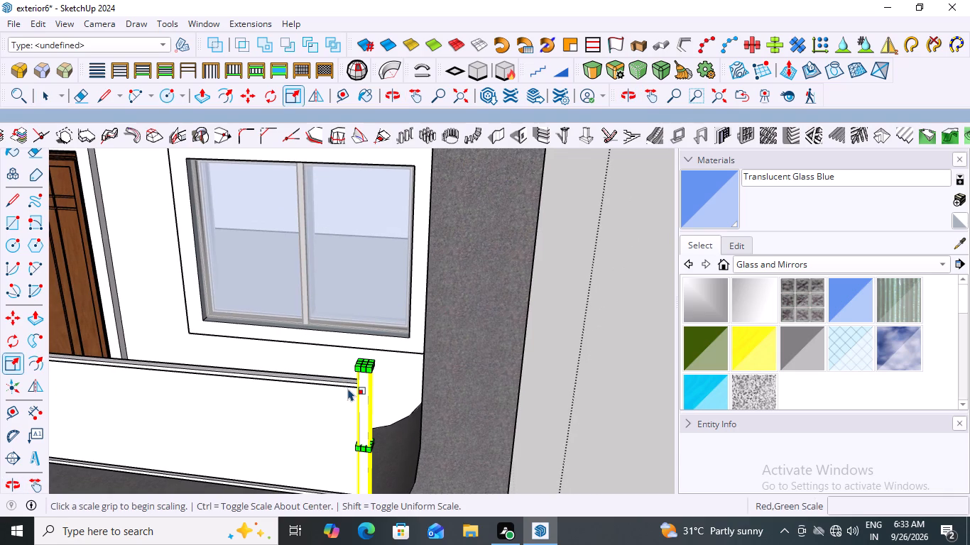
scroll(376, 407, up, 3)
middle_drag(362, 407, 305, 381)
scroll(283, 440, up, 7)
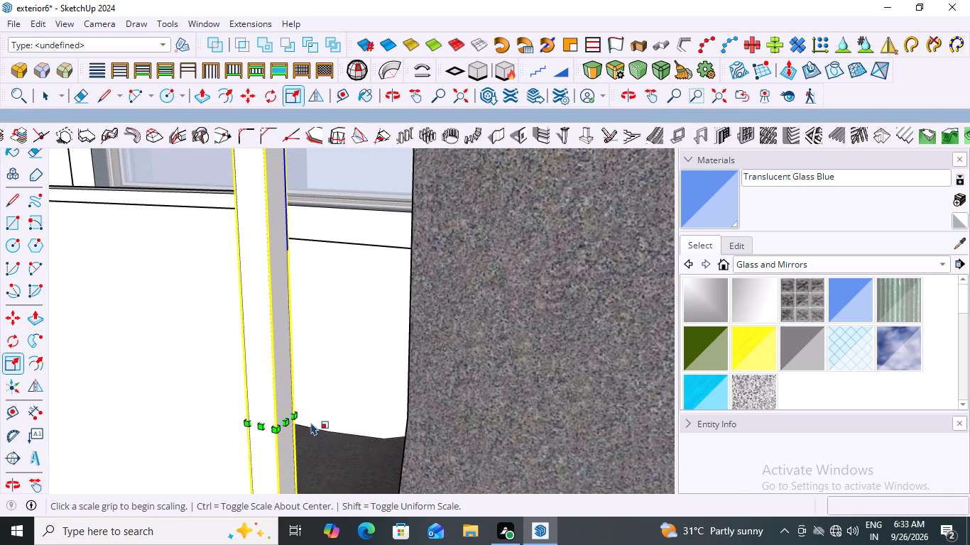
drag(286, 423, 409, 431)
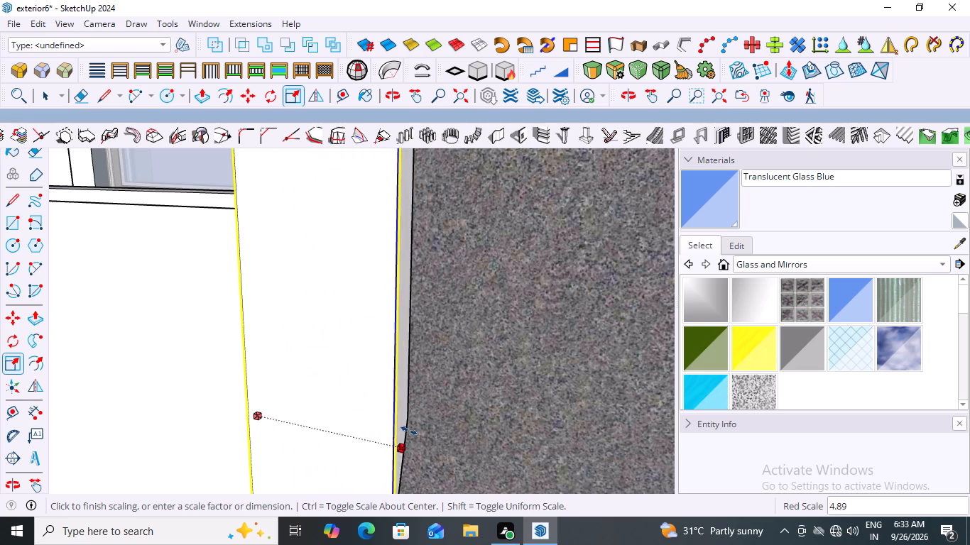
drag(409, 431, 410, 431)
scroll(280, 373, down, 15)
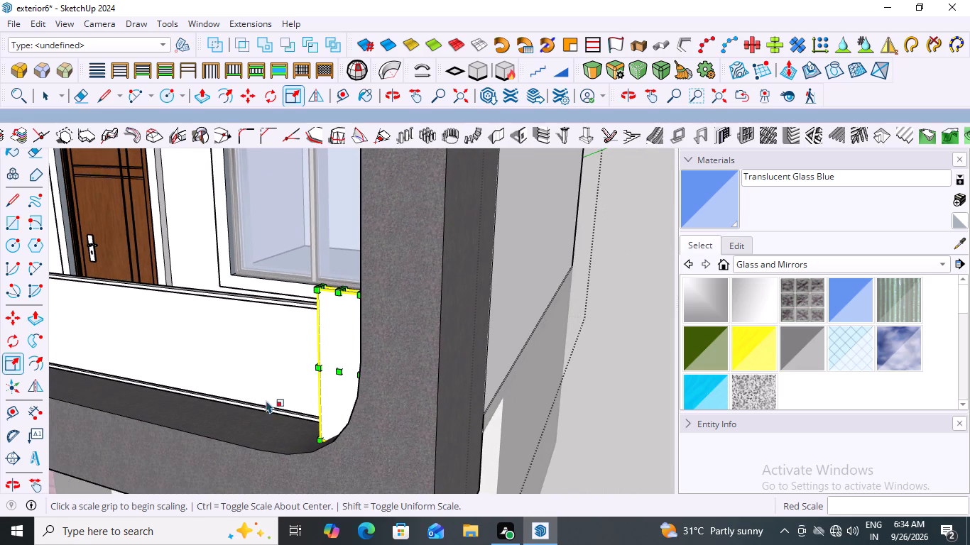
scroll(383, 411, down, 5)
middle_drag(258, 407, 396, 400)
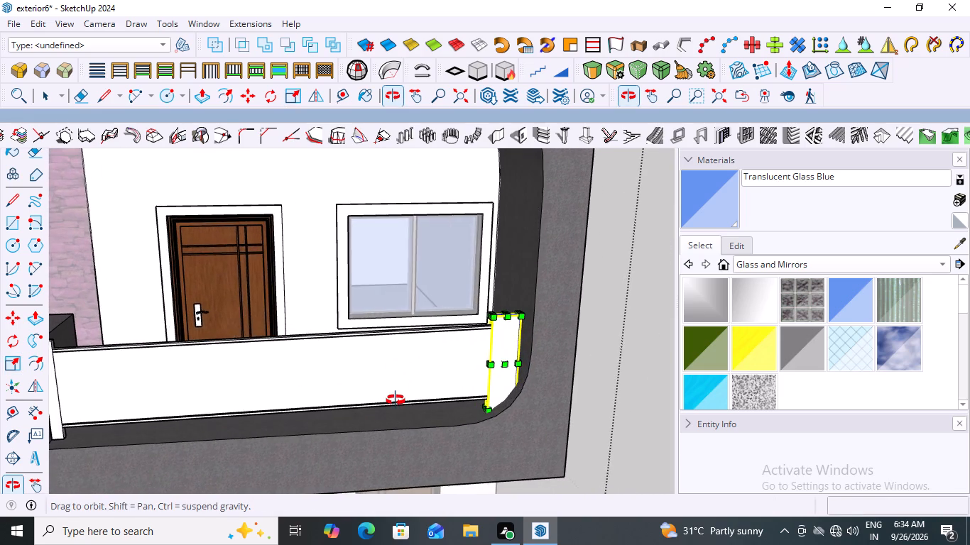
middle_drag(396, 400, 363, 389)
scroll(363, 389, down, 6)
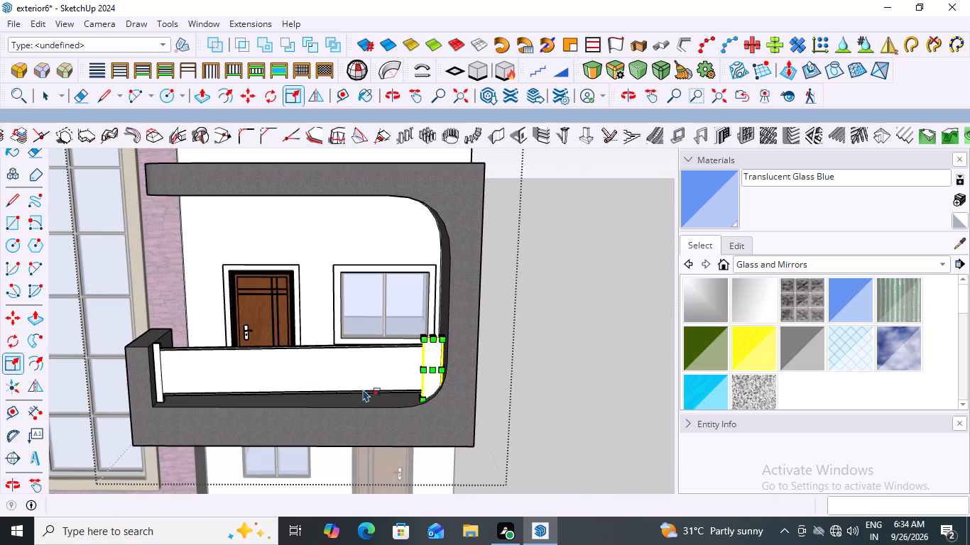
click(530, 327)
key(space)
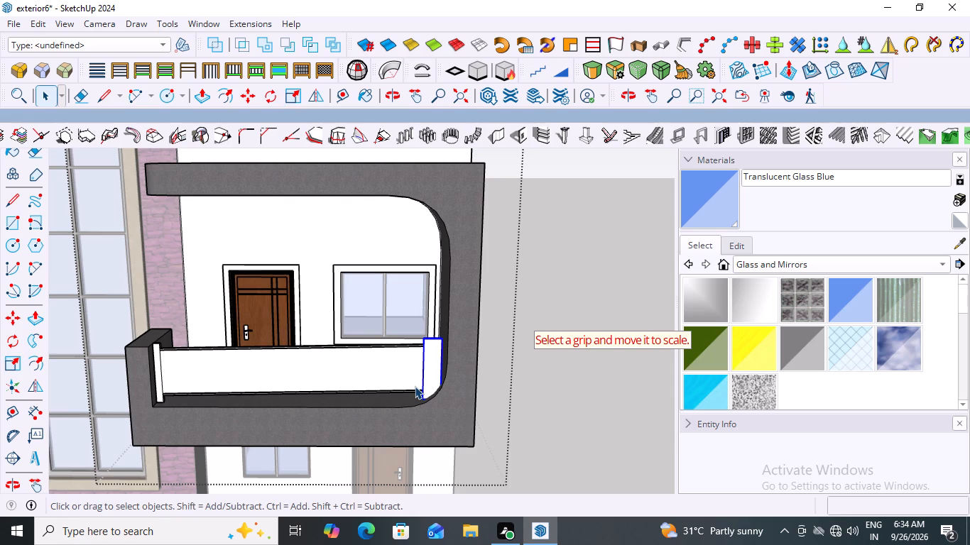
Leave the balcony frame's editing and examine the widened end post against the curved corner from the front.
scroll(409, 378, down, 2)
scroll(285, 370, up, 1)
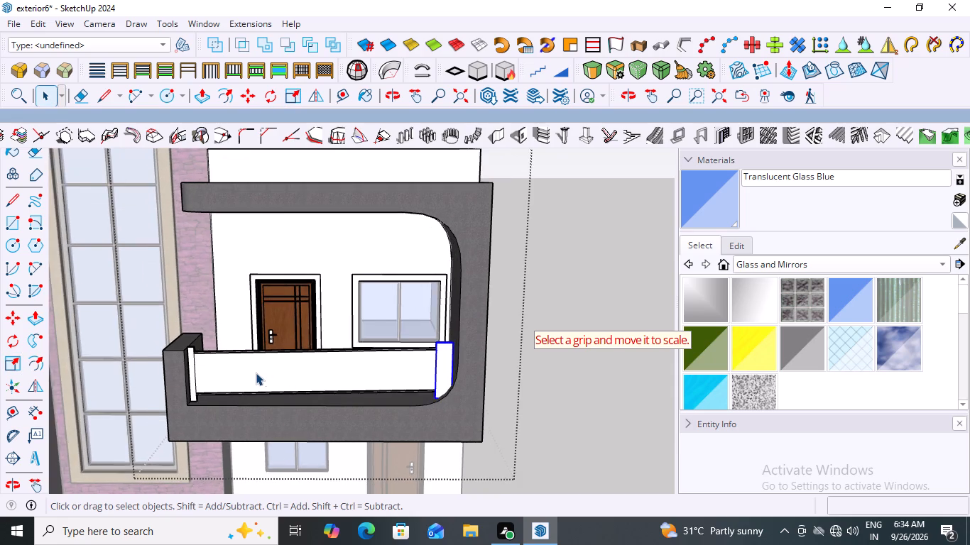
scroll(256, 373, up, 2)
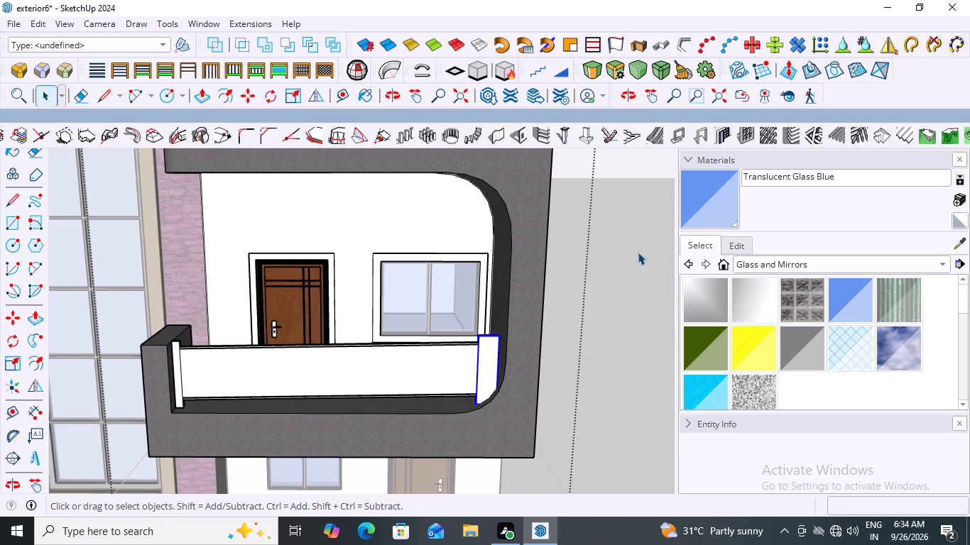
click(618, 258)
scroll(496, 356, down, 5)
middle_drag(440, 379, 454, 324)
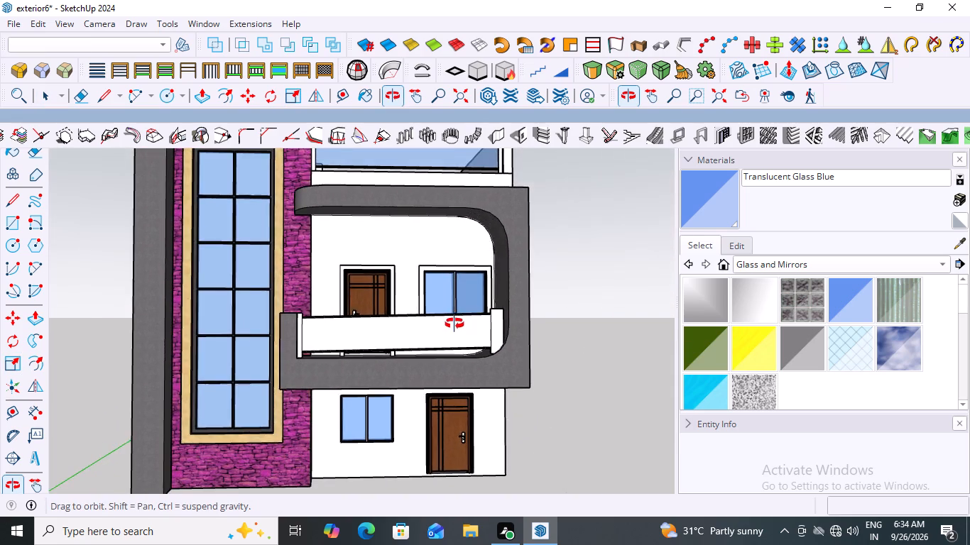
middle_drag(454, 324, 458, 343)
scroll(458, 343, up, 1)
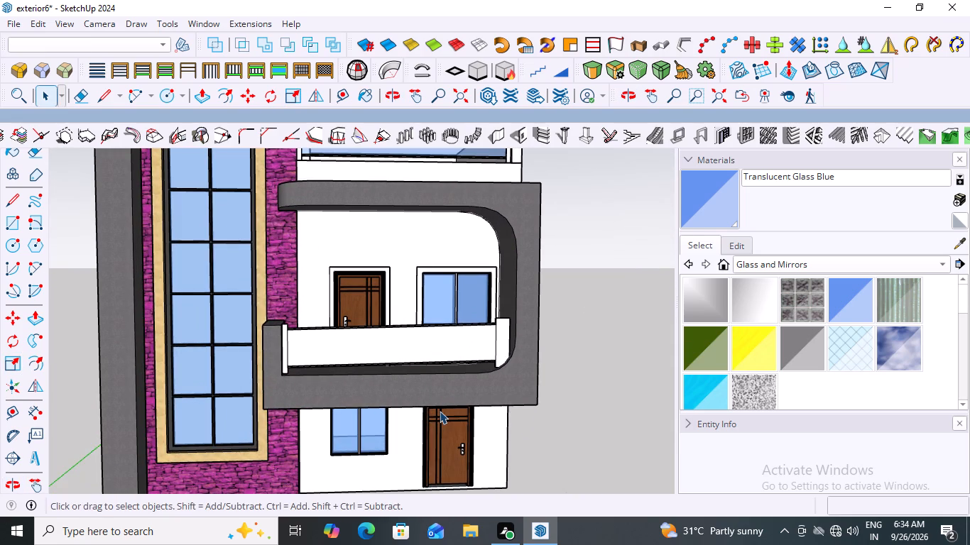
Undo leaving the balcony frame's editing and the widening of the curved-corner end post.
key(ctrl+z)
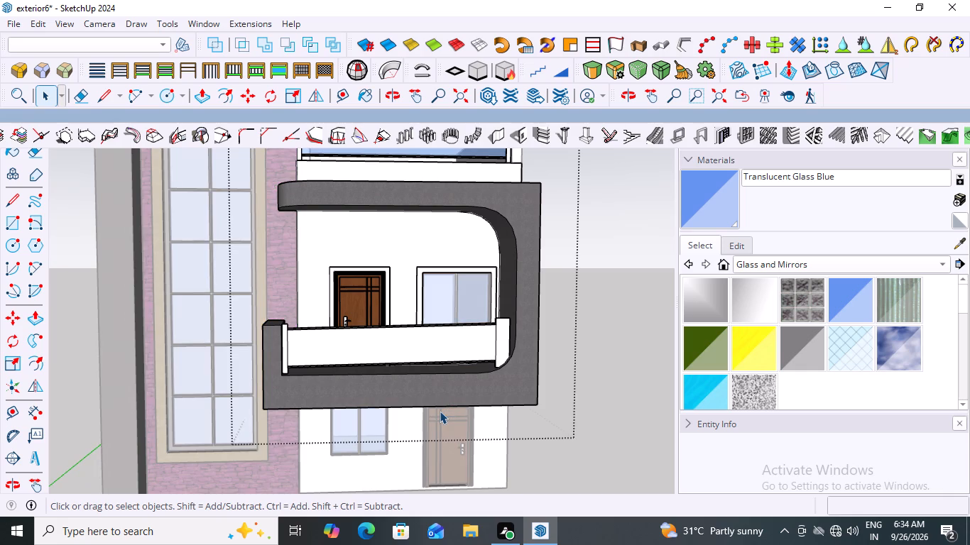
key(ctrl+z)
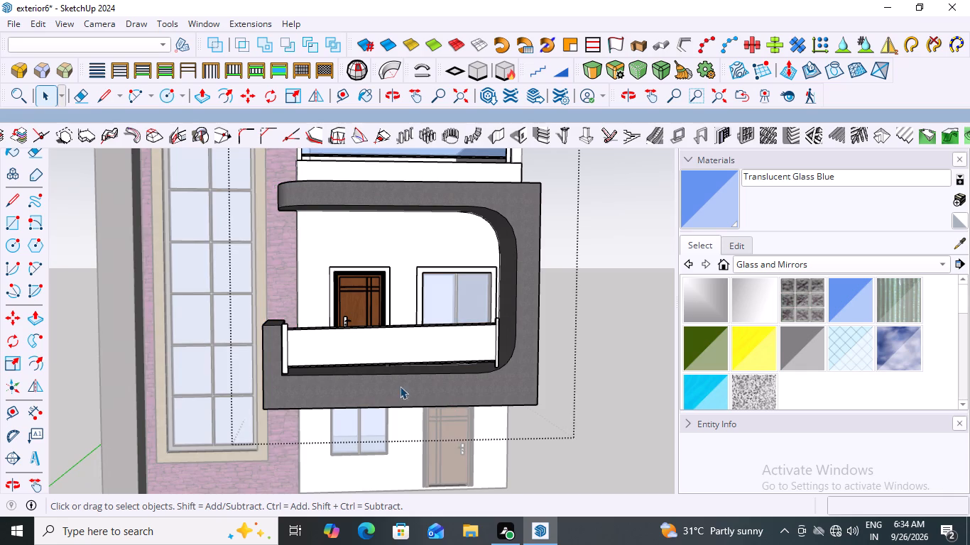
Scale the end post at the curved corner sideways toward the frame, by a factor of about 1.31 along red.
scroll(509, 302, up, 2)
middle_drag(418, 355, 347, 360)
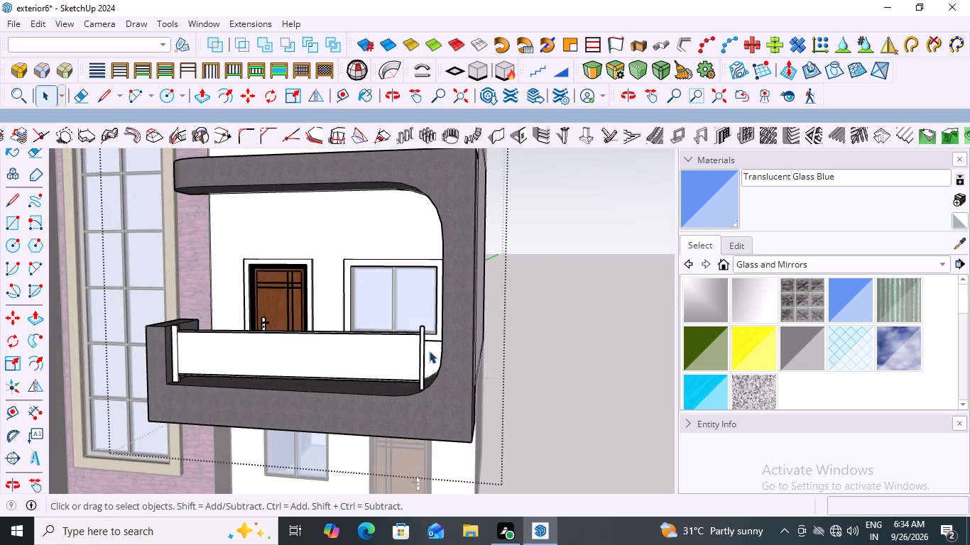
scroll(429, 351, up, 8)
middle_drag(429, 351, 383, 364)
scroll(383, 364, up, 1)
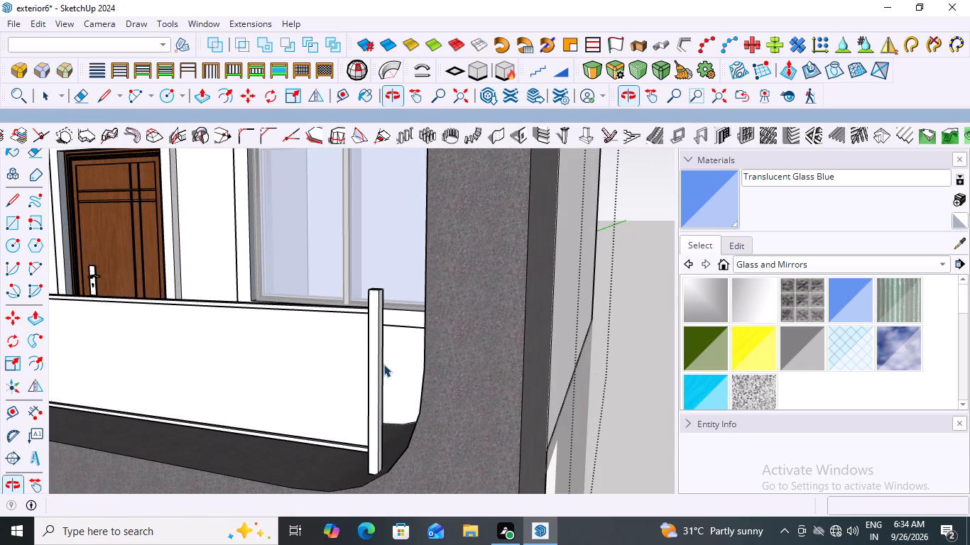
click(378, 353)
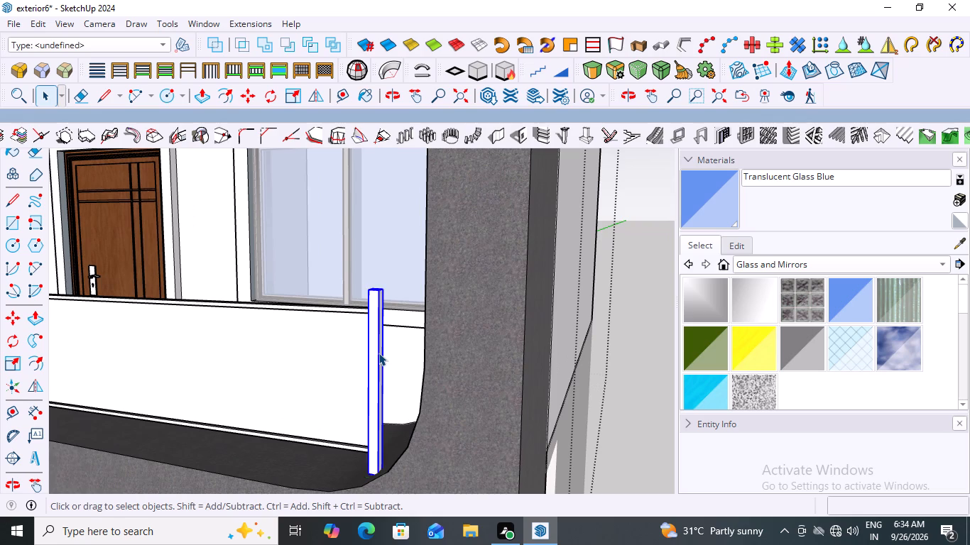
key(s)
scroll(404, 408, up, 2)
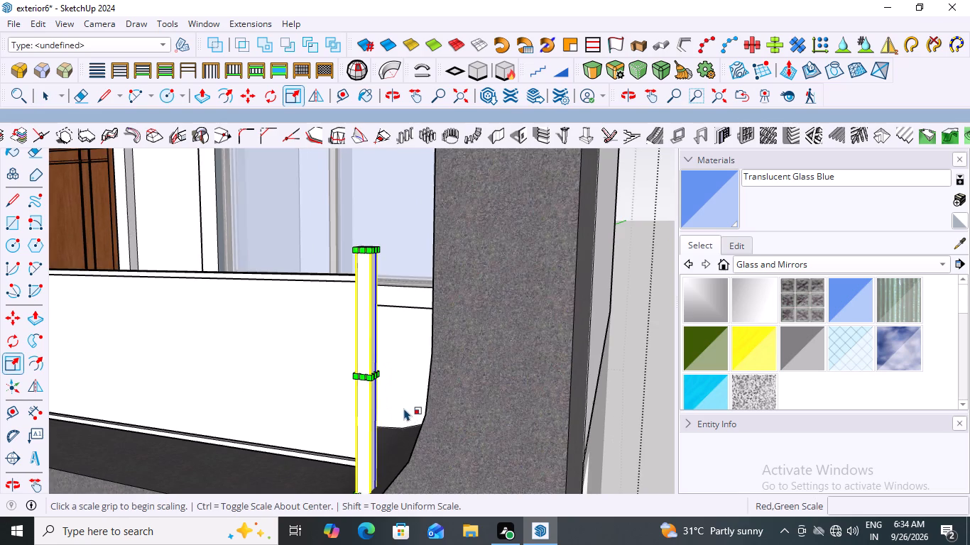
scroll(404, 408, up, 3)
scroll(349, 367, up, 2)
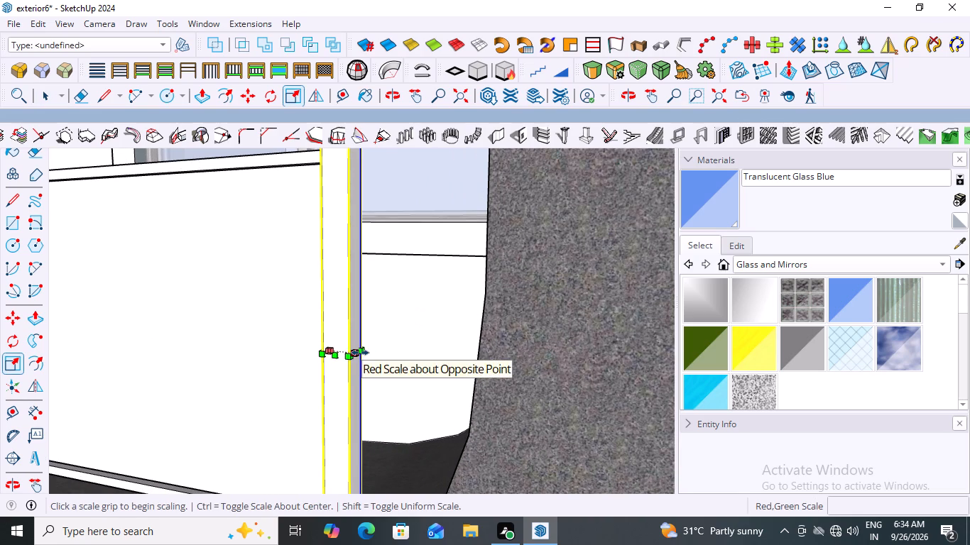
click(360, 353)
drag(361, 353, 378, 355)
scroll(383, 341, down, 7)
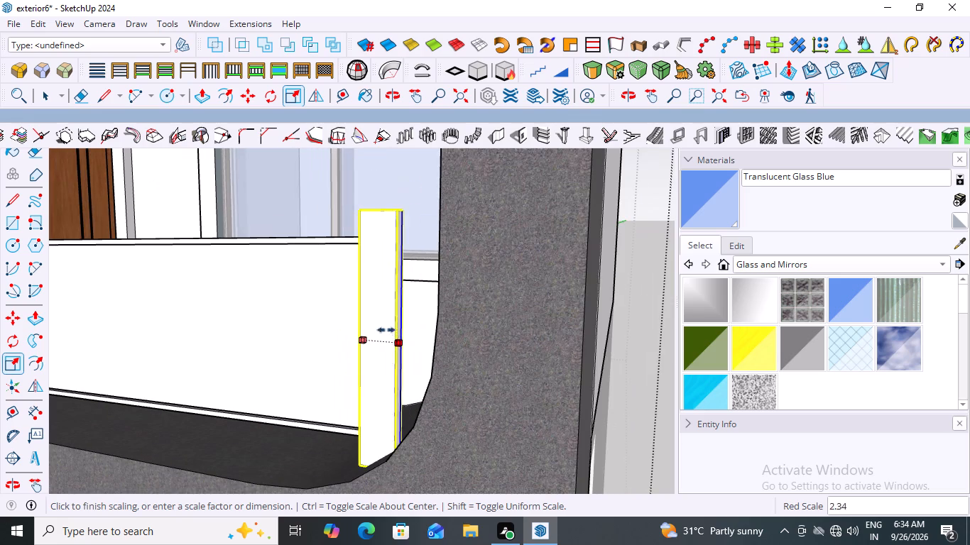
click(381, 343)
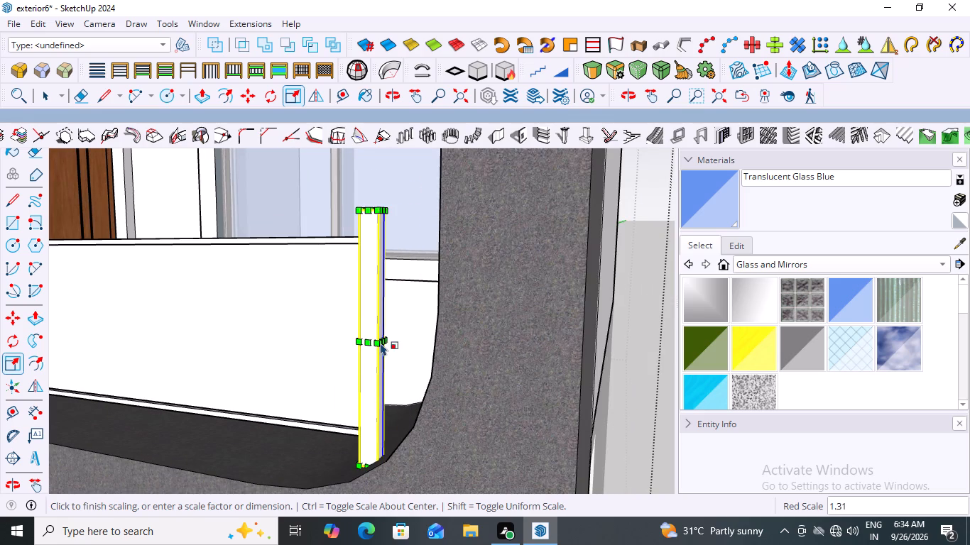
key(space)
Examine the railing panel and both end posts from the front, comparing their fit with the low pillar and curved corner.
scroll(442, 395, down, 4)
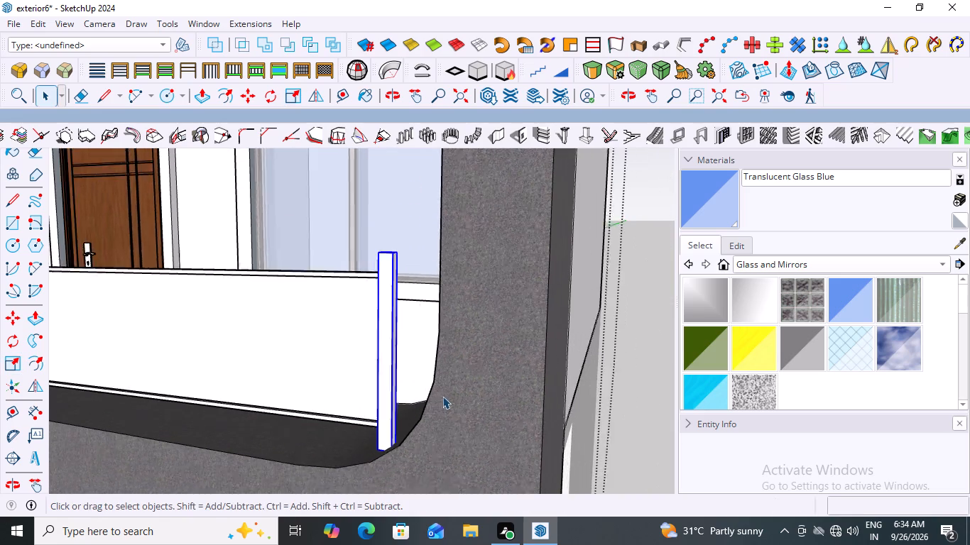
scroll(442, 396, down, 9)
click(256, 358)
middle_drag(376, 384, 443, 375)
scroll(443, 375, down, 2)
scroll(344, 354, up, 6)
scroll(344, 354, down, 11)
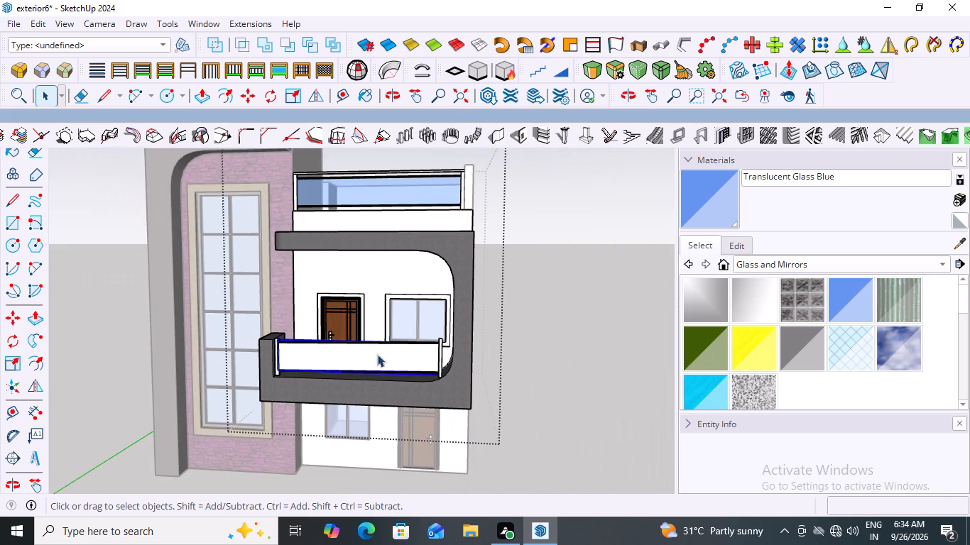
scroll(377, 354, down, 1)
drag(540, 312, 547, 312)
middle_drag(276, 358, 352, 356)
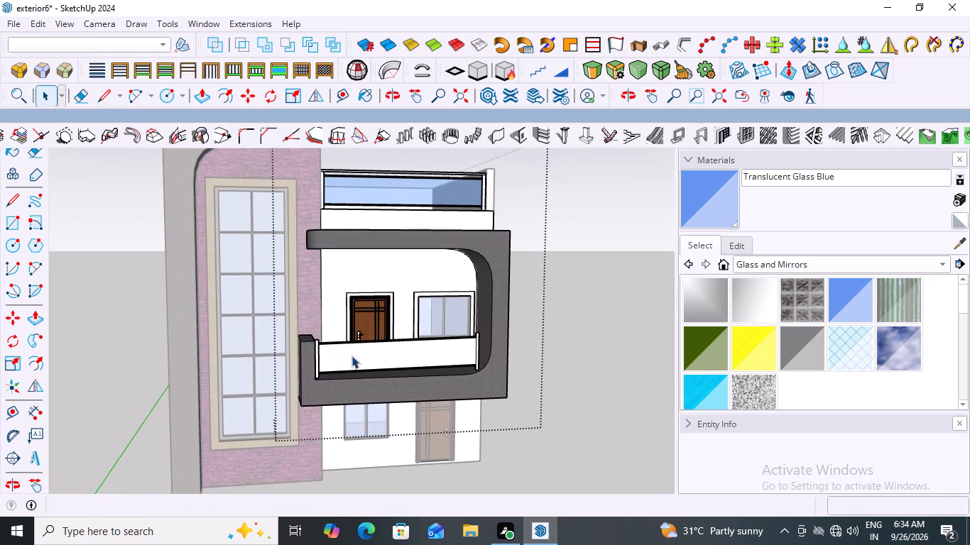
scroll(319, 337, up, 3)
middle_drag(321, 334, 309, 322)
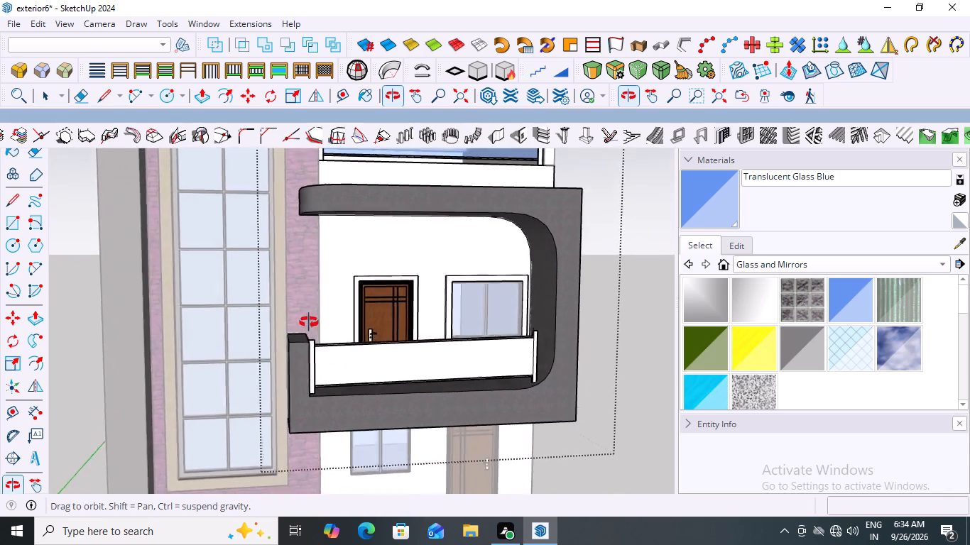
middle_drag(309, 322, 293, 294)
scroll(293, 292, up, 2)
scroll(334, 319, down, 2)
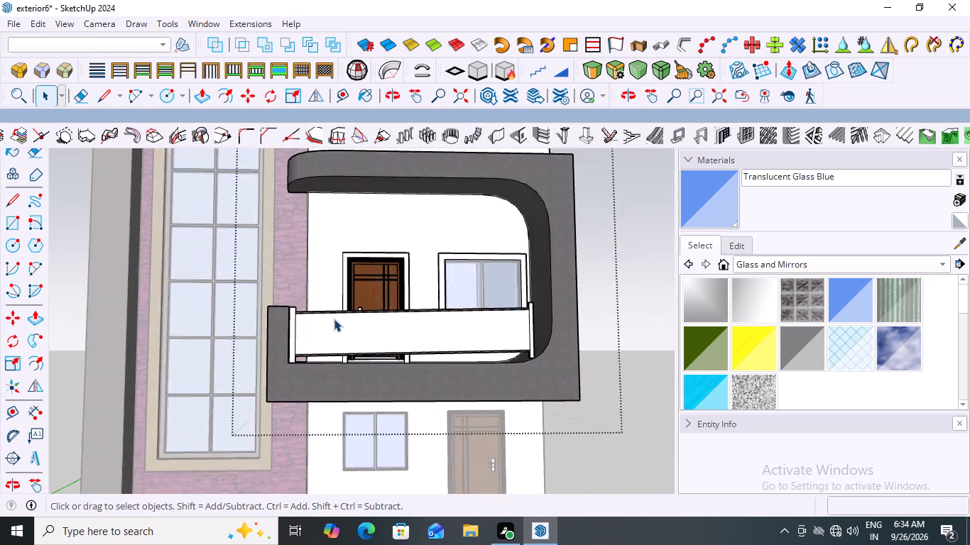
scroll(334, 319, down, 3)
middle_drag(344, 318, 347, 363)
scroll(347, 363, up, 4)
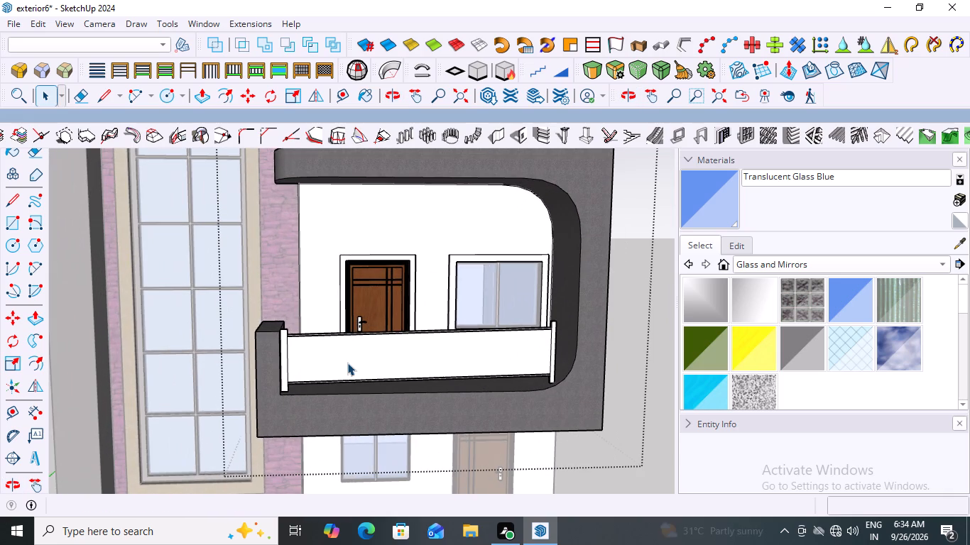
middle_drag(403, 351, 403, 366)
middle_drag(404, 370, 404, 378)
middle_drag(404, 382, 400, 411)
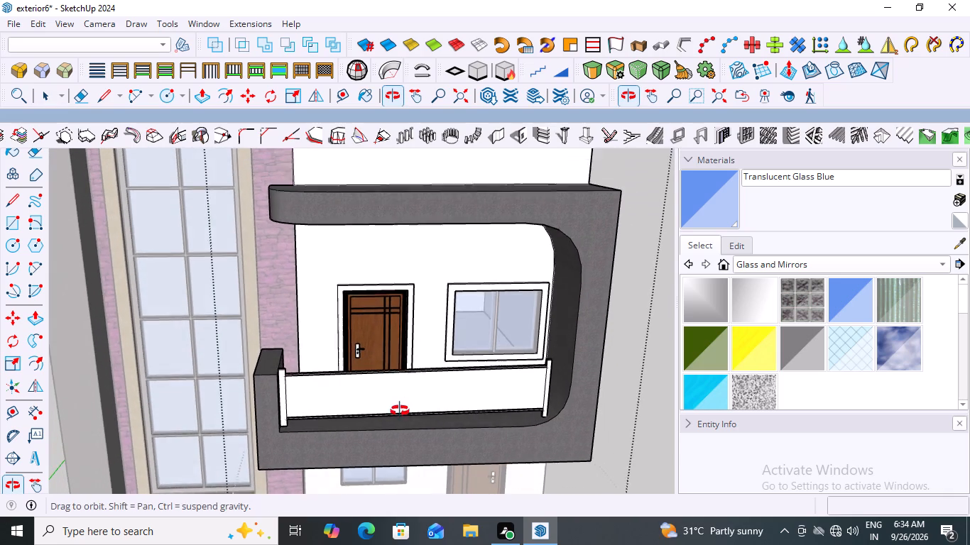
middle_drag(400, 411, 400, 424)
Examine the top of the end post beside the low pillar, comparing it with the pillar and the railing panel.
scroll(272, 379, up, 10)
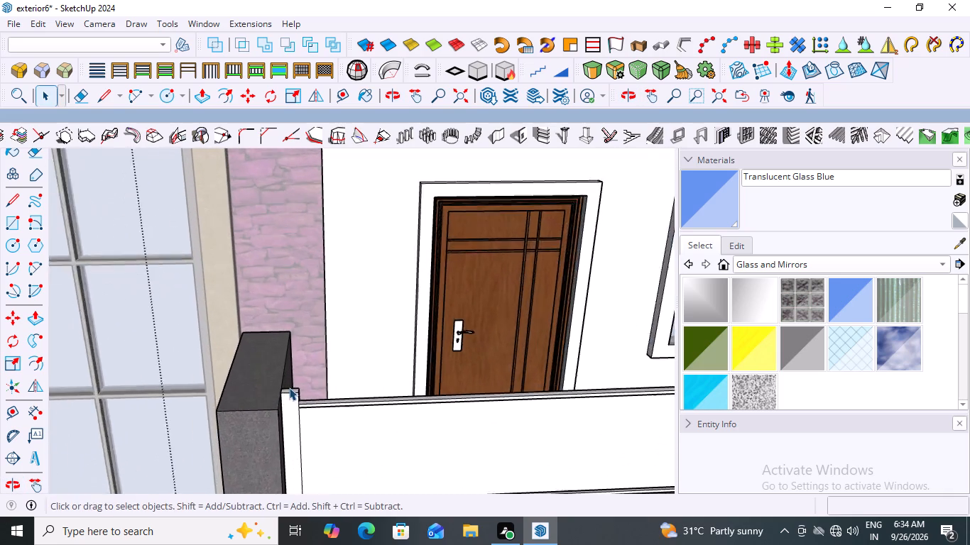
scroll(289, 387, up, 13)
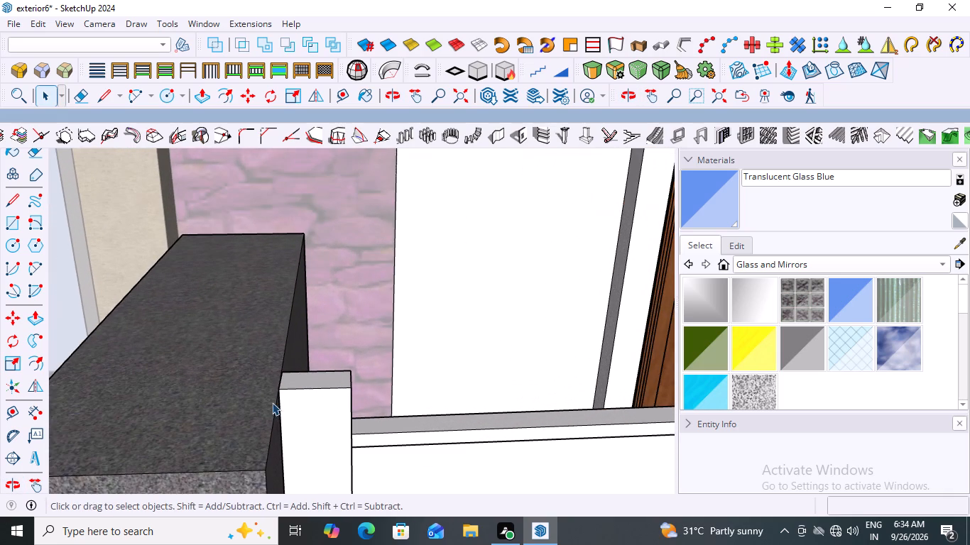
click(314, 378)
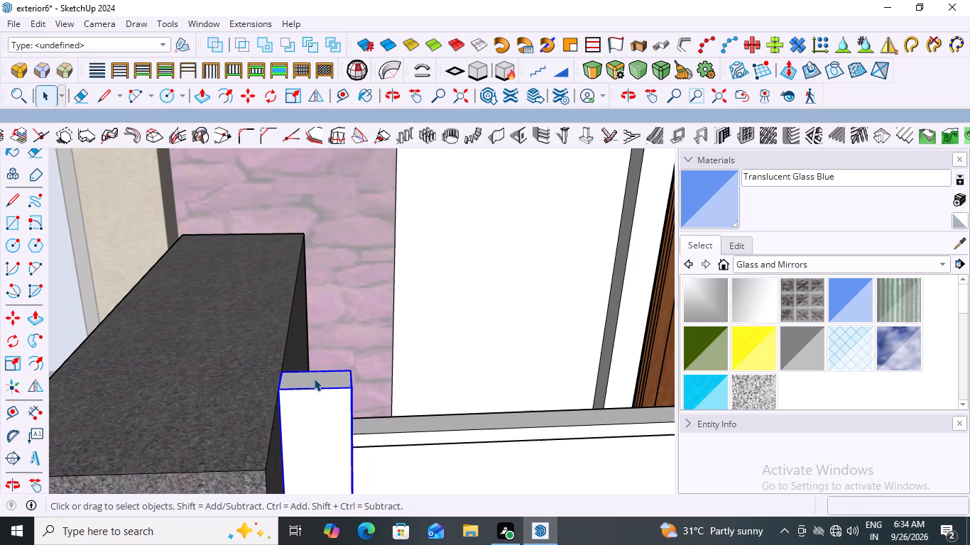
scroll(314, 378, down, 11)
scroll(314, 378, down, 11)
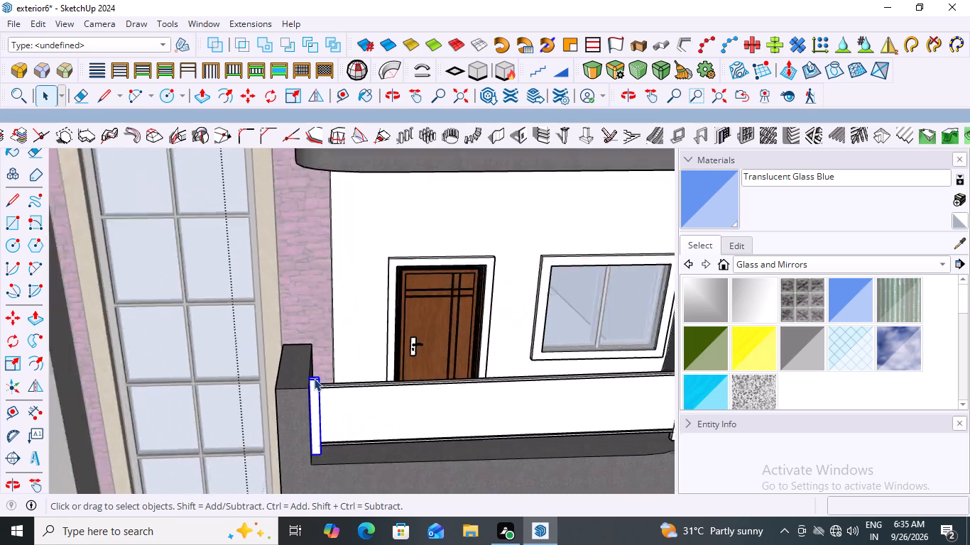
scroll(314, 378, down, 2)
Scale the end post at the curved corner slightly shorter along blue, lowering its top toward the railing.
scroll(614, 373, up, 10)
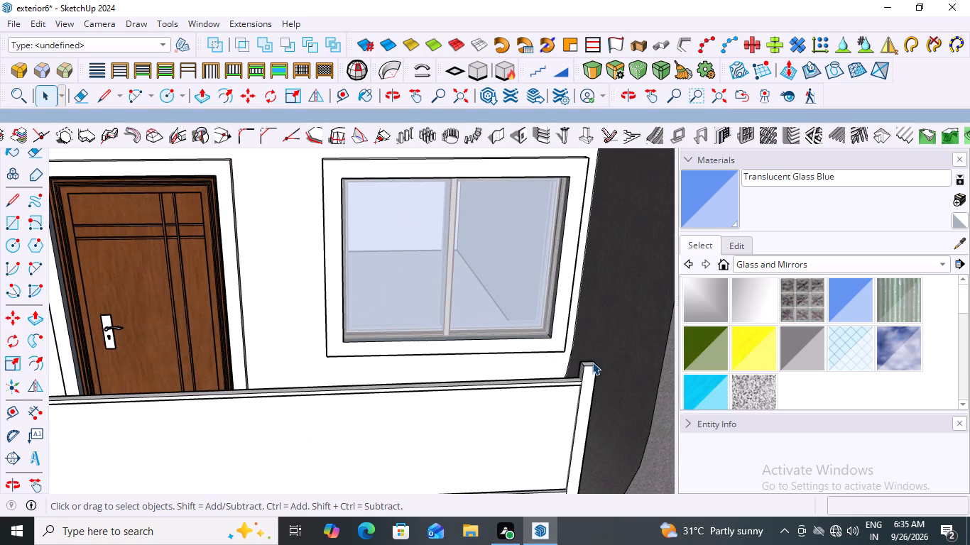
click(592, 362)
scroll(589, 362, up, 4)
key(s)
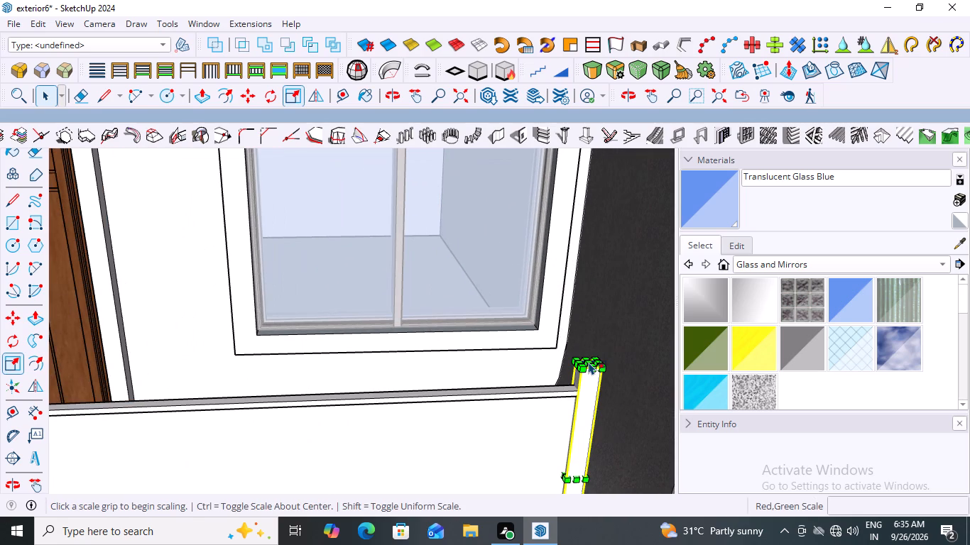
scroll(599, 356, up, 9)
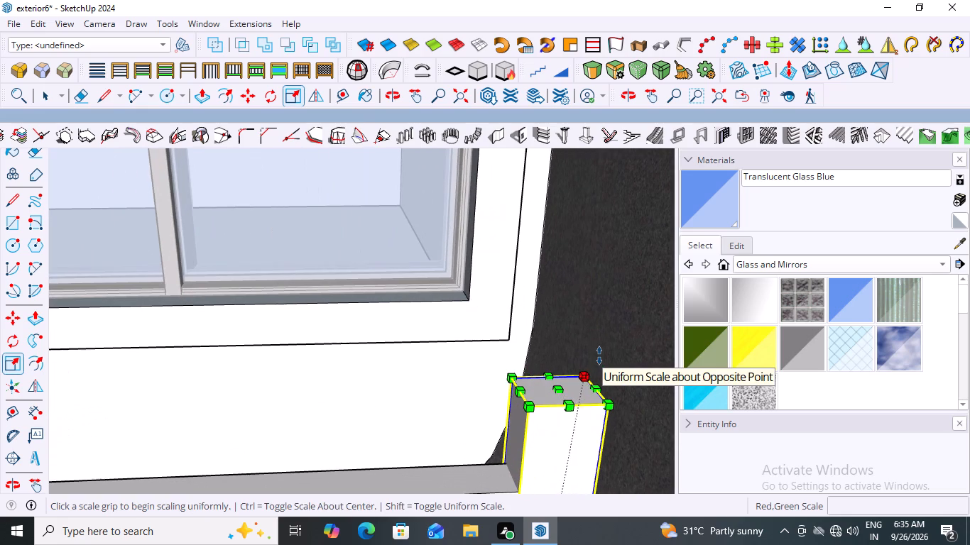
click(560, 387)
drag(563, 394, 565, 398)
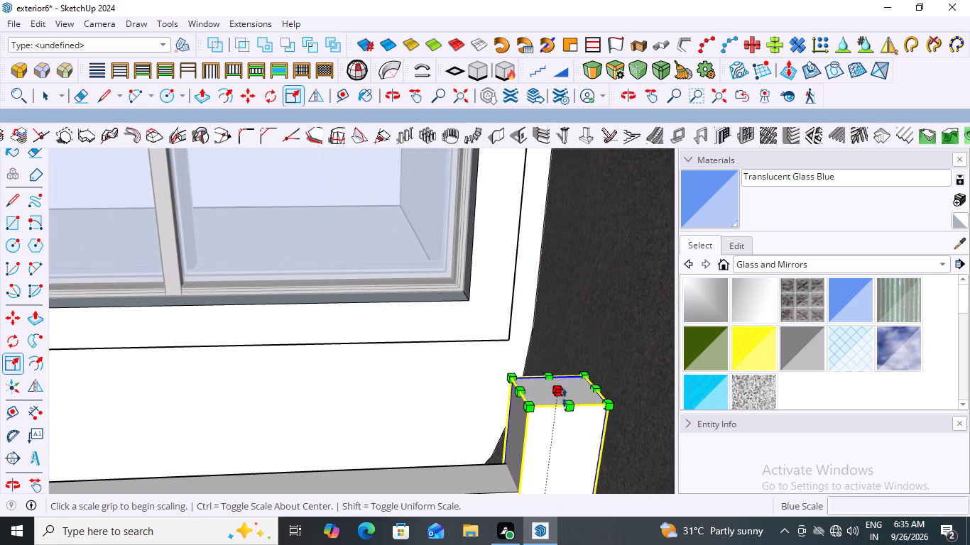
drag(565, 398, 565, 402)
click(565, 402)
click(566, 406)
click(566, 406)
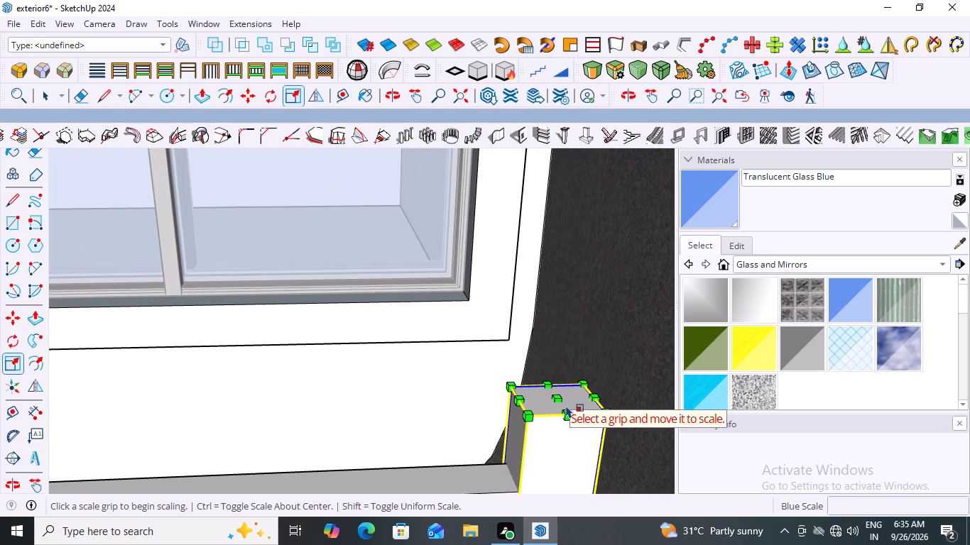
key(space)
scroll(566, 405, down, 6)
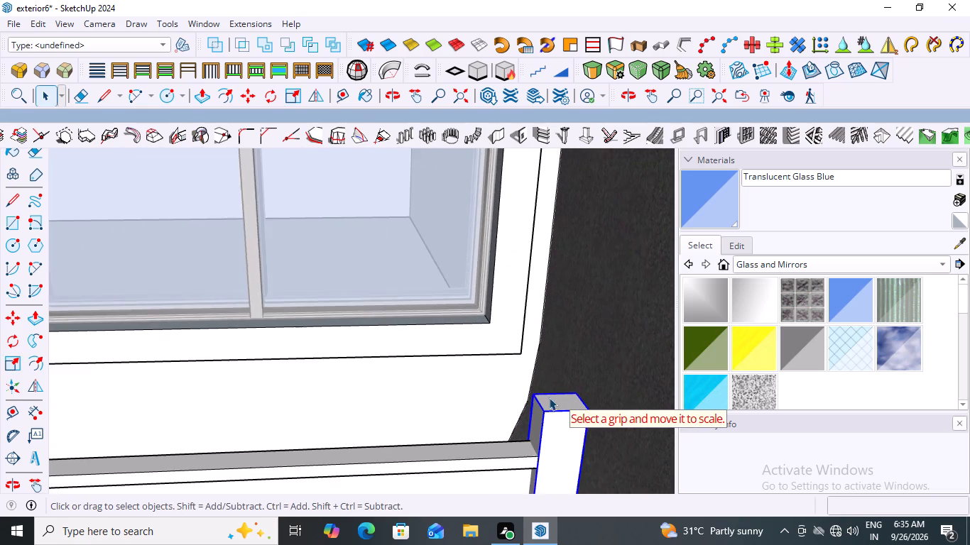
scroll(549, 397, down, 20)
scroll(549, 397, down, 3)
middle_drag(488, 400, 474, 316)
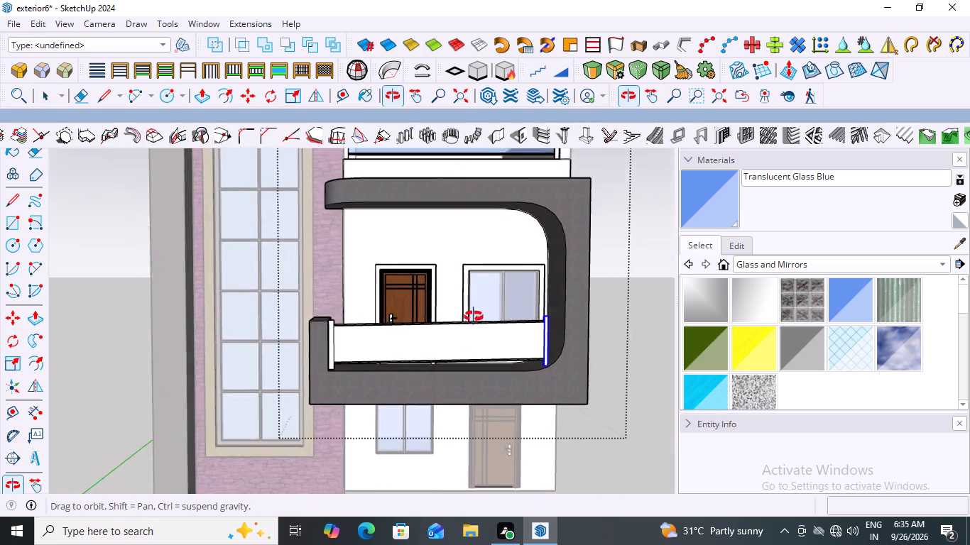
middle_drag(474, 316, 472, 314)
click(662, 318)
Paint the balcony railing panel's front face with Translucent Glass Blue and leave the nested group editing.
middle_drag(469, 324, 469, 374)
scroll(457, 387, up, 3)
click(456, 372)
double_click(456, 372)
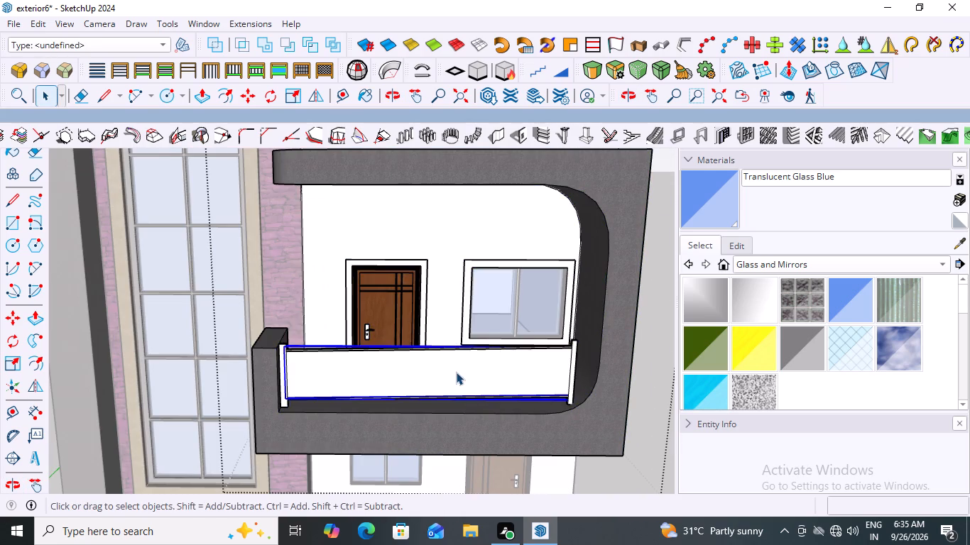
click(456, 372)
click(456, 372)
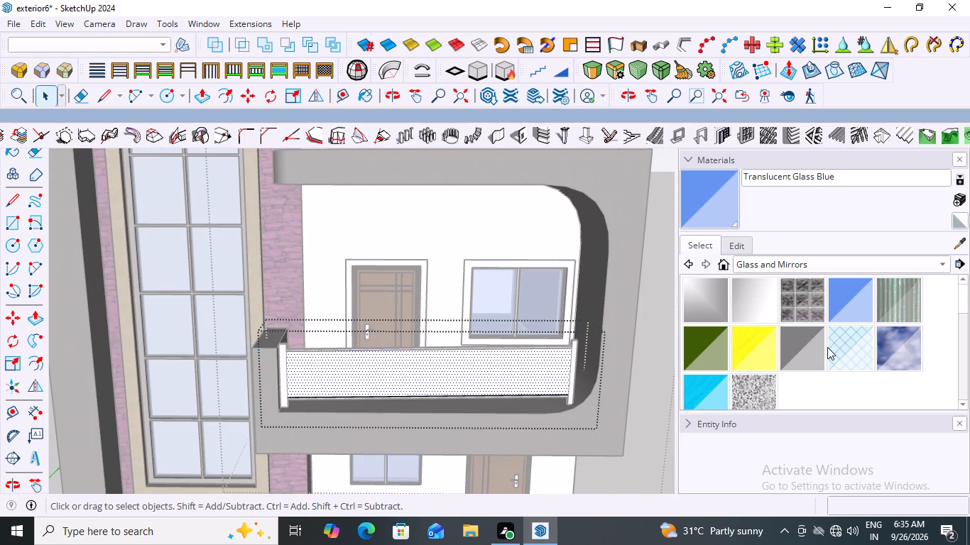
click(863, 299)
click(422, 387)
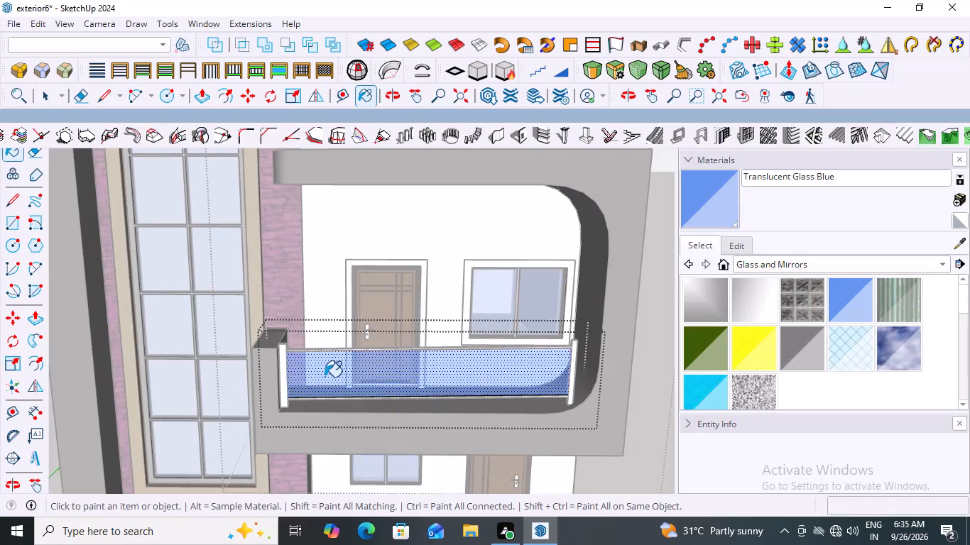
scroll(325, 375, down, 7)
key(space)
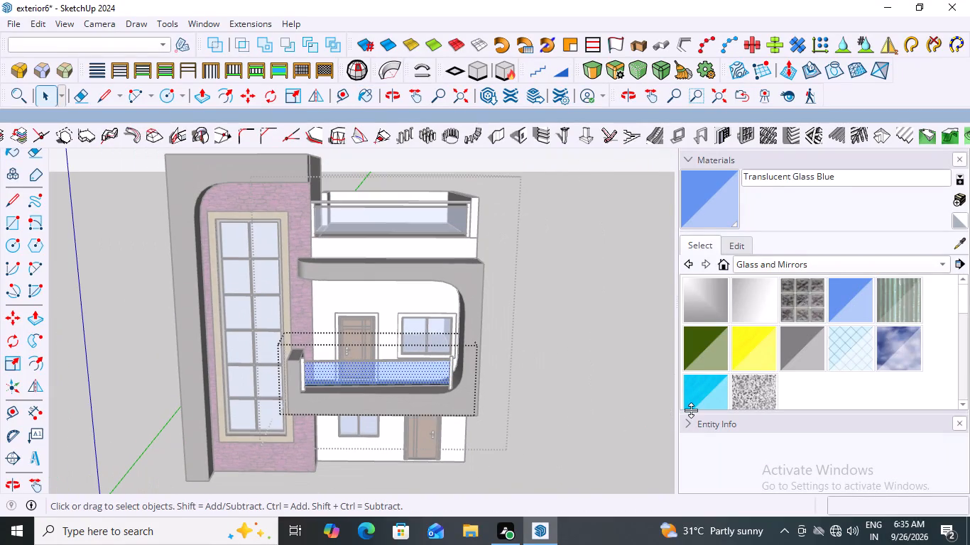
click(559, 302)
scroll(462, 316, down, 3)
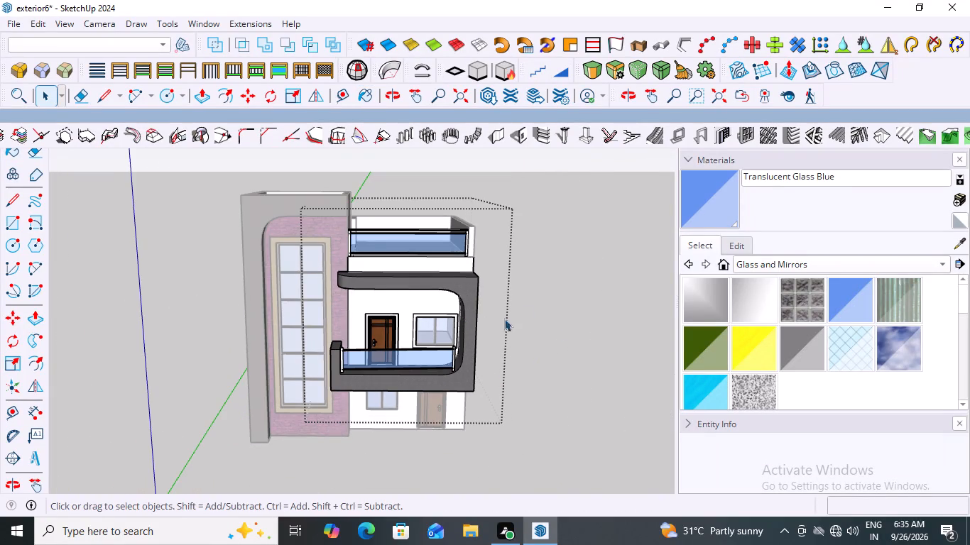
middle_drag(521, 302, 521, 290)
click(593, 258)
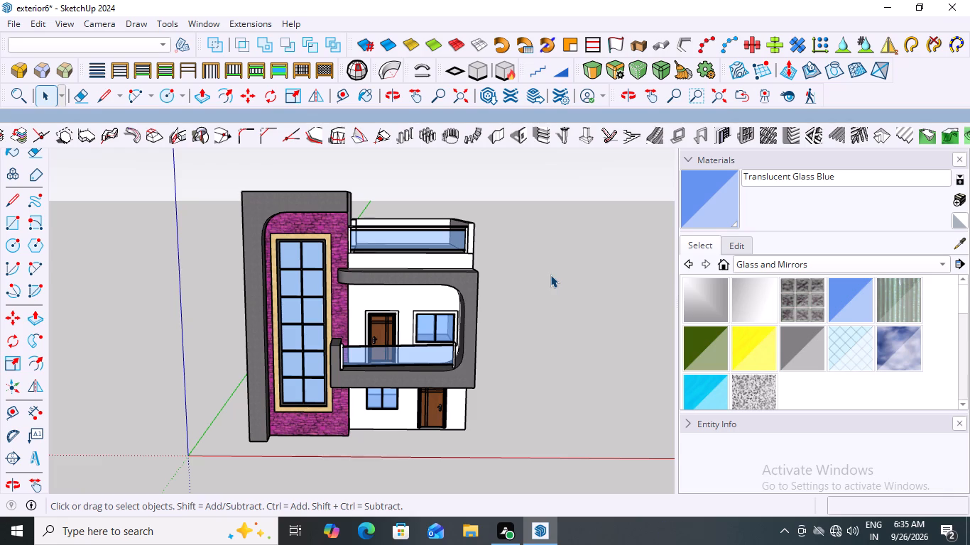
Draw a rectangle over the open top of the tall window tower, corner to corner along its outer walls.
scroll(550, 275, down, 5)
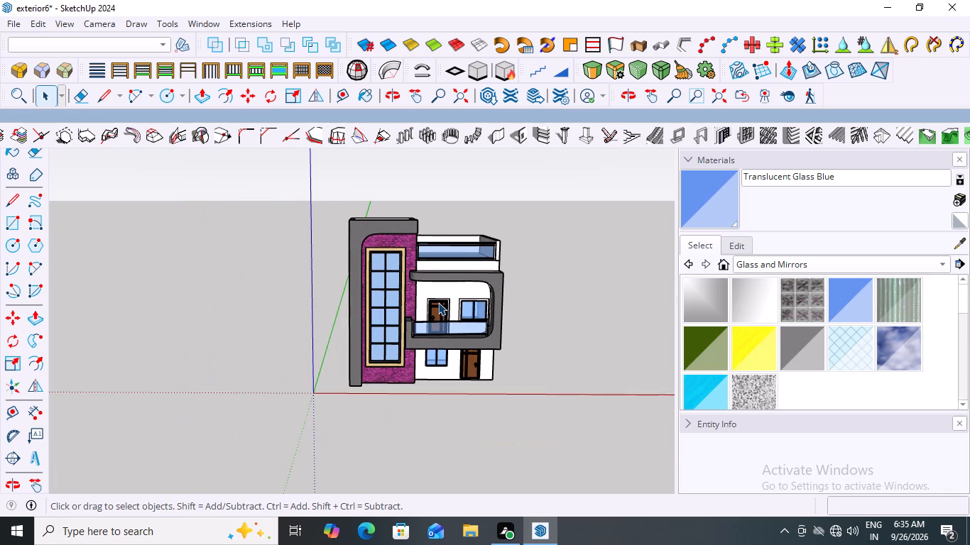
scroll(452, 294, down, 2)
middle_drag(513, 223, 487, 278)
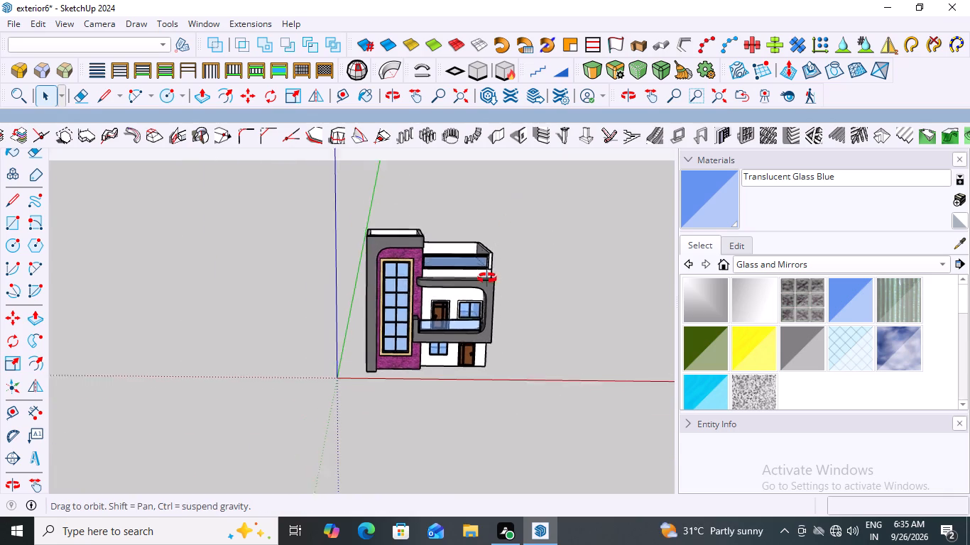
middle_drag(487, 278, 585, 404)
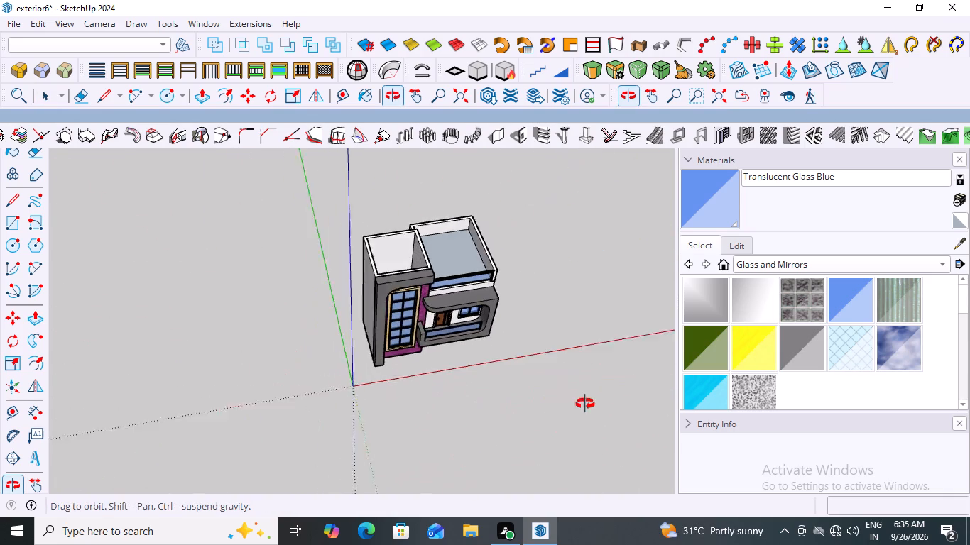
middle_drag(585, 404, 589, 374)
scroll(407, 224, up, 7)
middle_drag(409, 224, 449, 320)
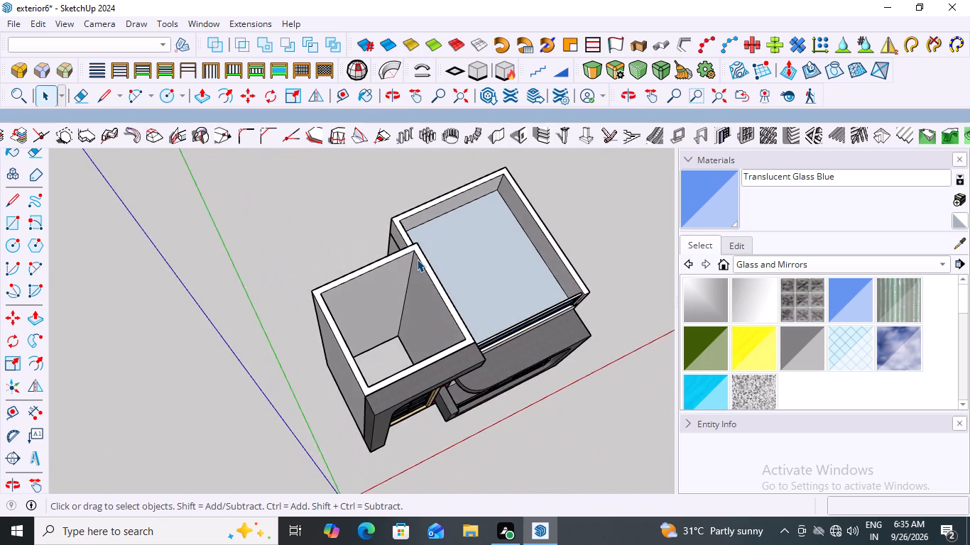
scroll(417, 259, up, 4)
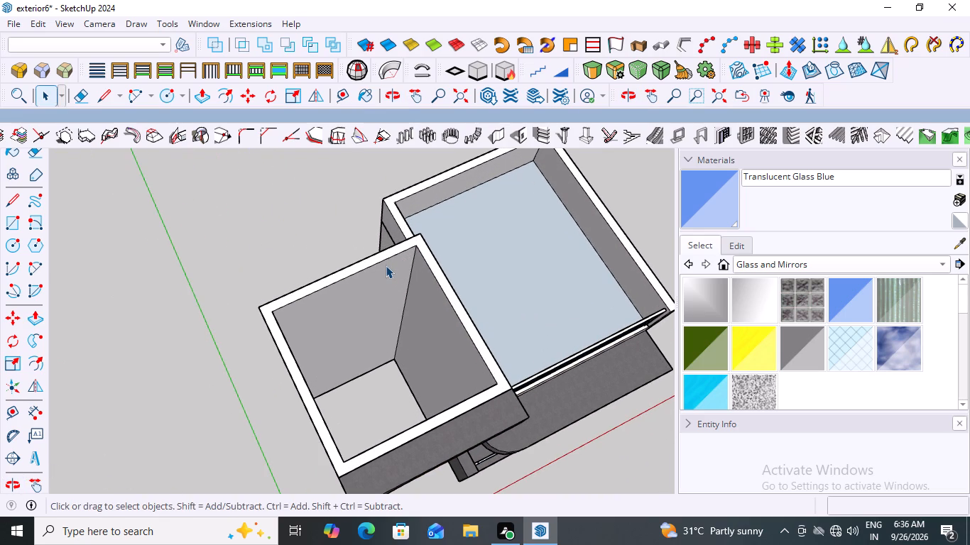
key(r)
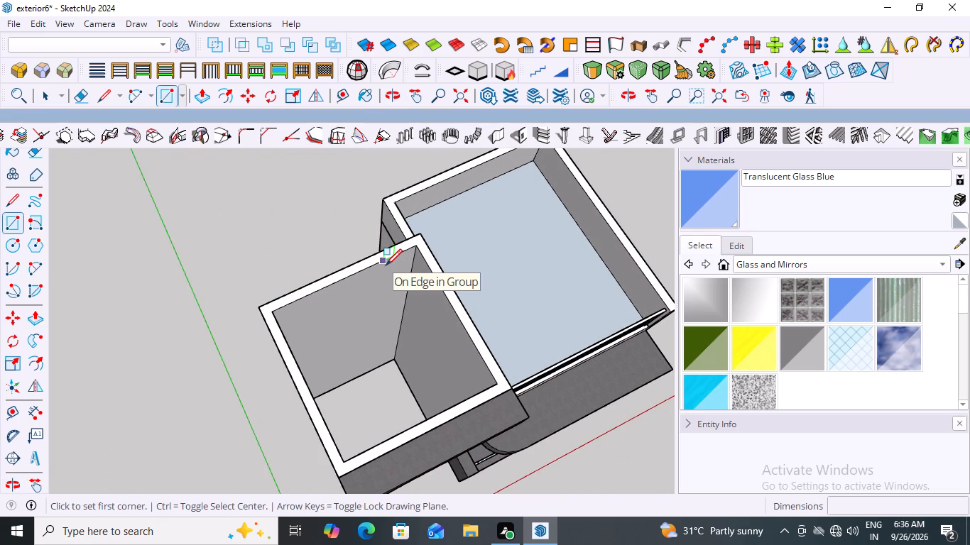
drag(262, 307, 256, 314)
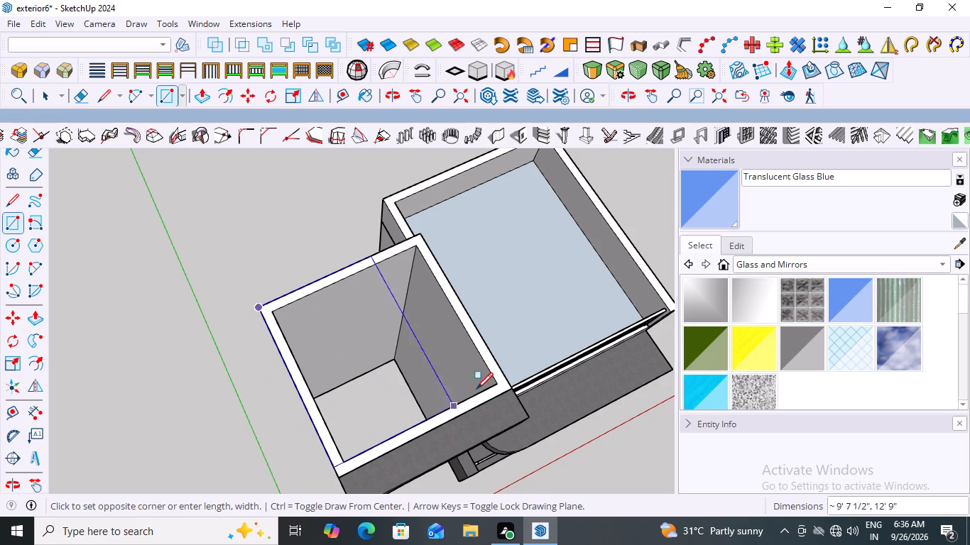
click(509, 390)
scroll(268, 204, down, 2)
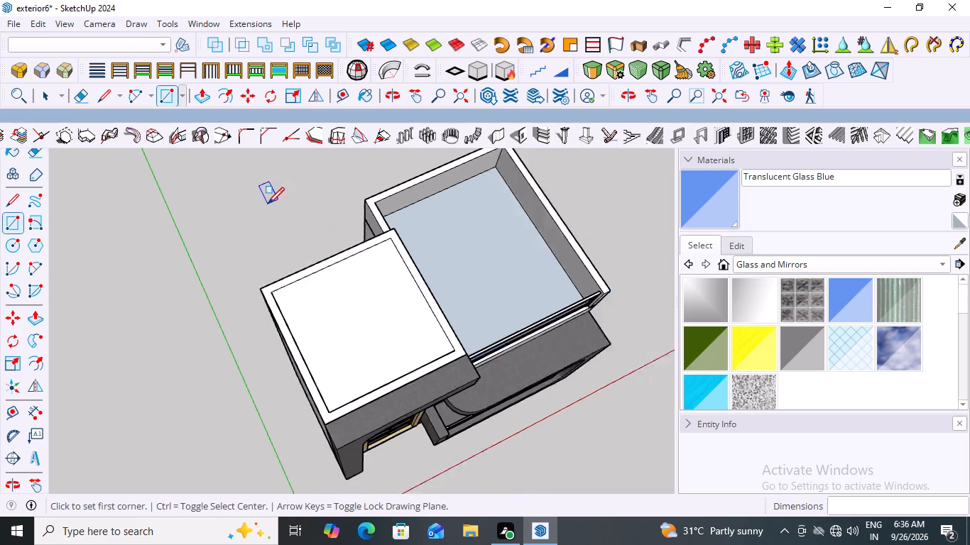
scroll(268, 204, down, 7)
middle_drag(519, 427, 412, 242)
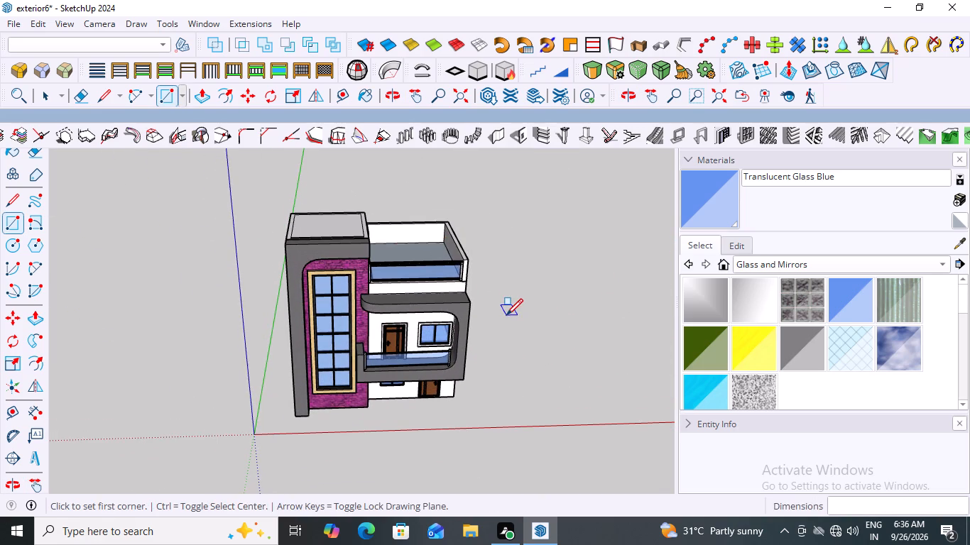
key(space)
click(505, 307)
Open the upper-floor group and examine the balcony's back wall around the door and window, then leave the group.
middle_drag(474, 241, 473, 232)
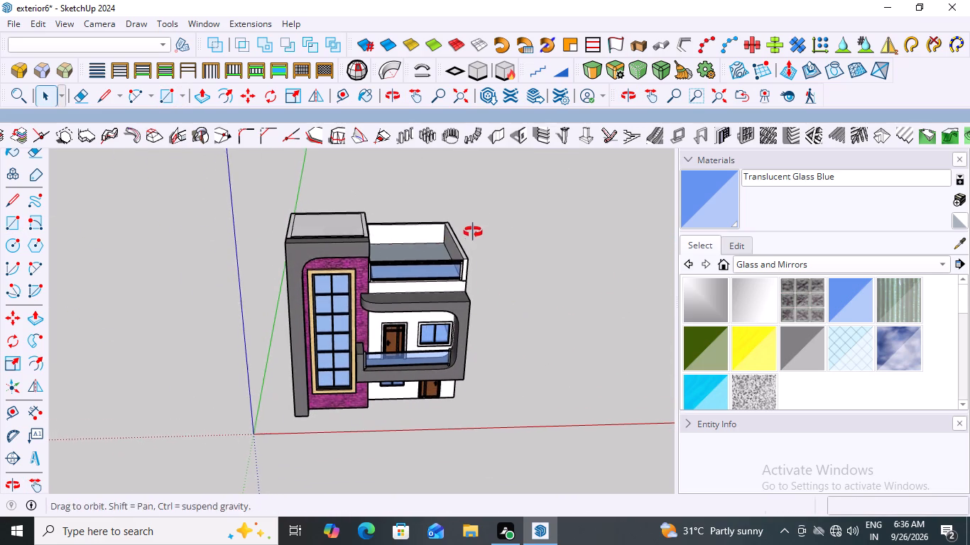
middle_drag(473, 232, 475, 203)
middle_drag(533, 305, 521, 233)
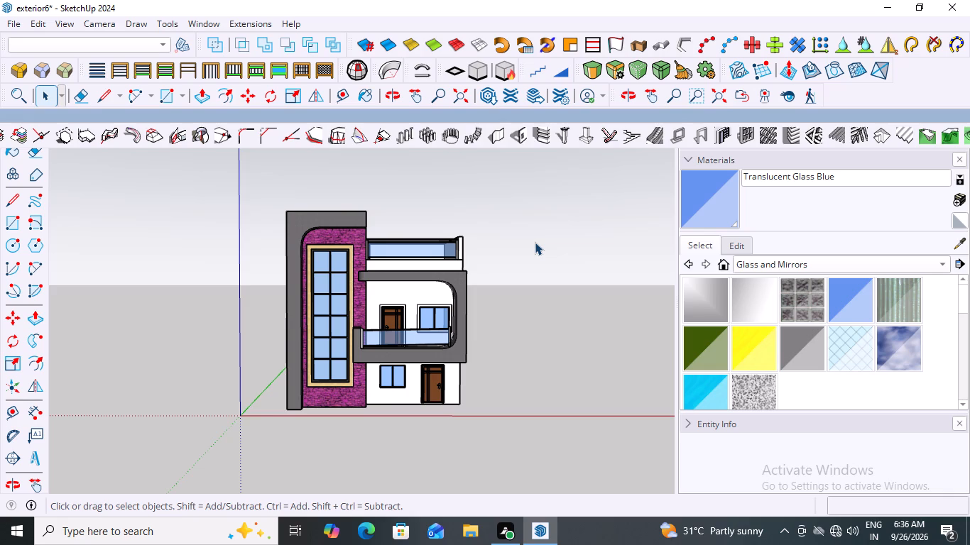
scroll(535, 242, up, 1)
scroll(368, 343, up, 3)
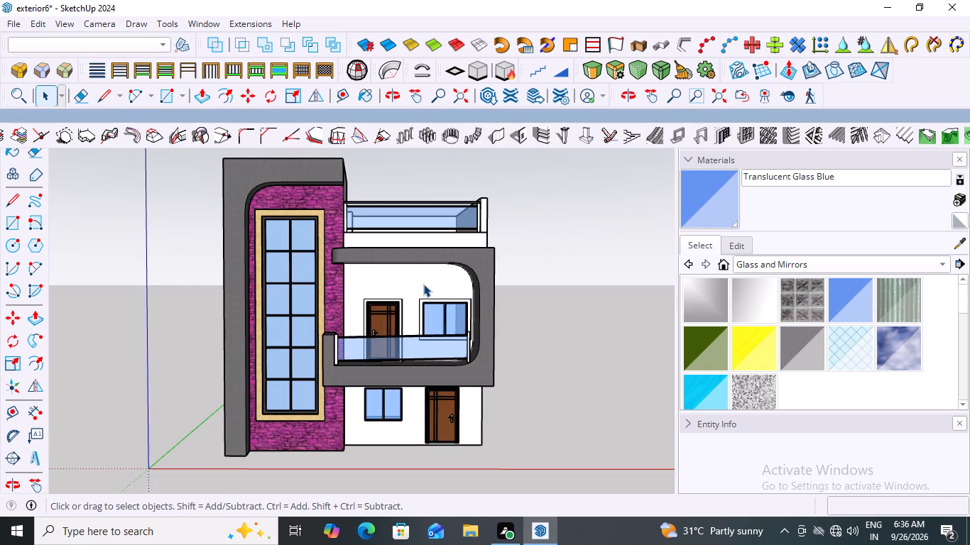
click(423, 284)
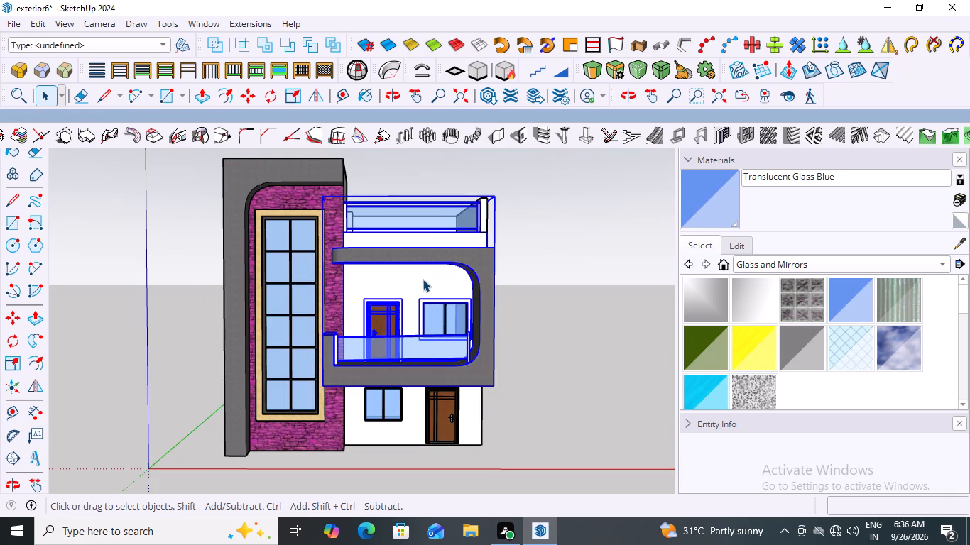
double_click(423, 279)
click(423, 279)
middle_drag(571, 324, 389, 342)
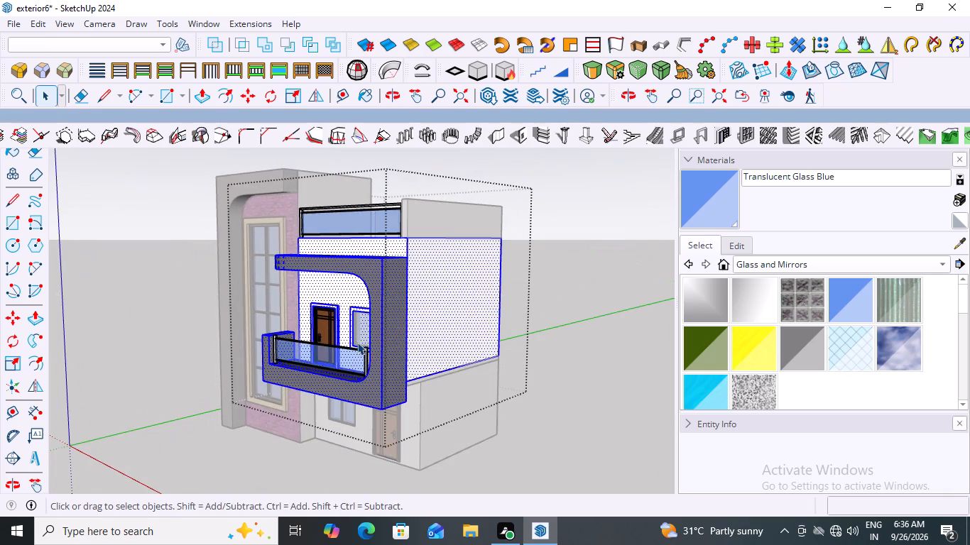
click(319, 281)
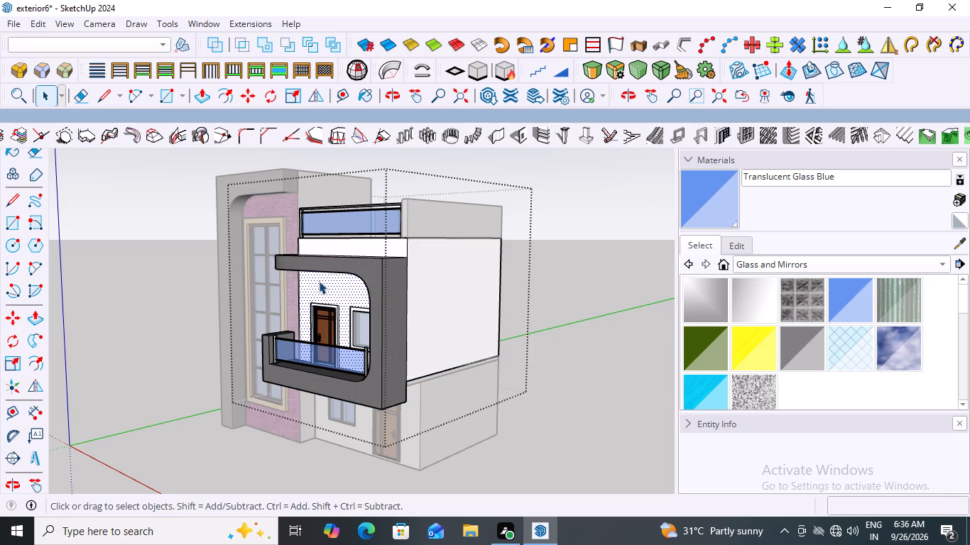
click(322, 282)
double_click(322, 282)
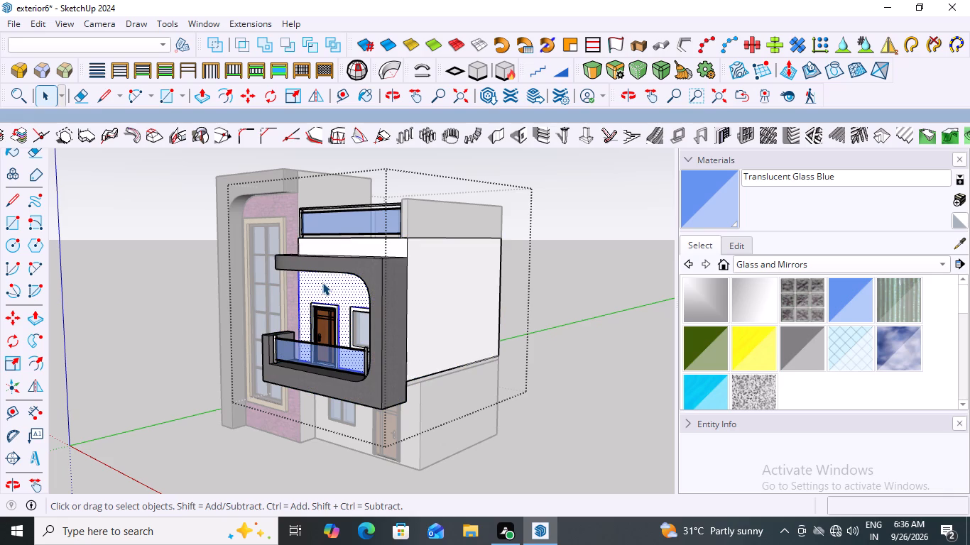
scroll(327, 285, down, 6)
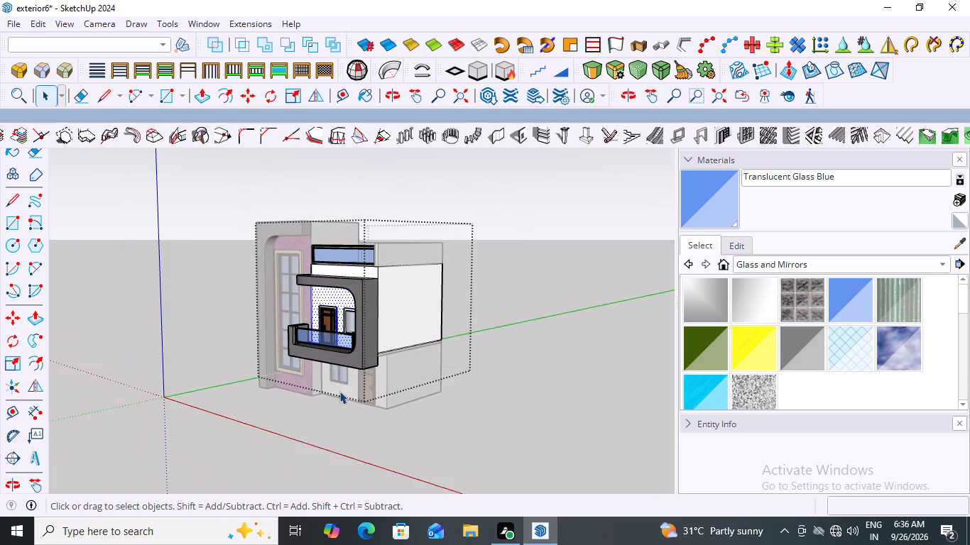
middle_drag(336, 396, 567, 381)
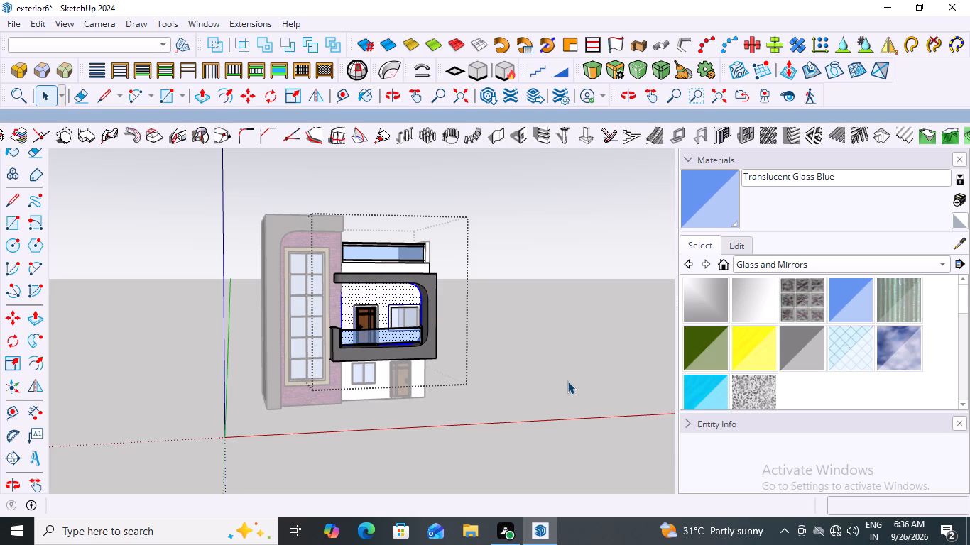
double_click(565, 320)
Examine the ground-floor block with its window and door from the front and the side.
scroll(459, 282, down, 3)
middle_click(371, 299)
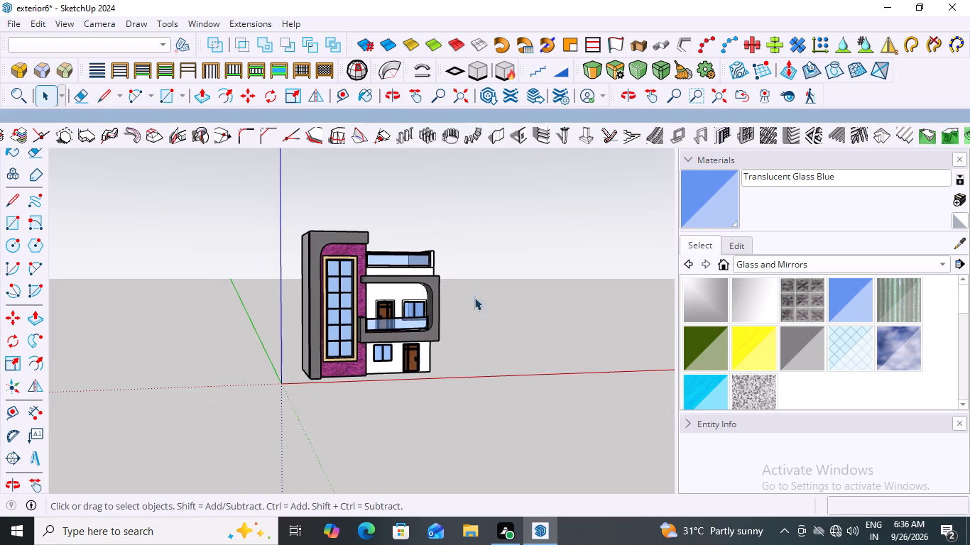
scroll(432, 280, down, 1)
middle_drag(502, 277, 457, 280)
middle_click(462, 279)
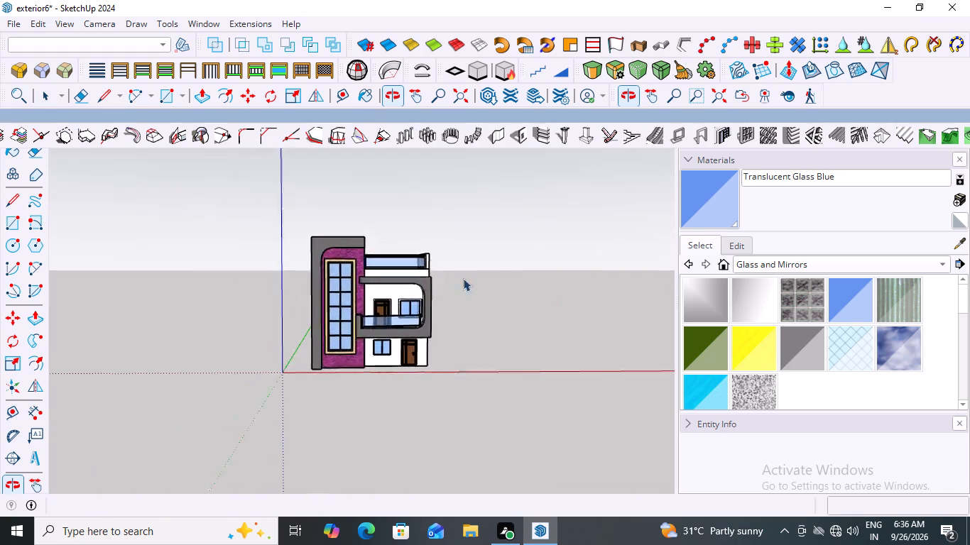
middle_click(463, 278)
middle_click(463, 278)
scroll(253, 383, up, 15)
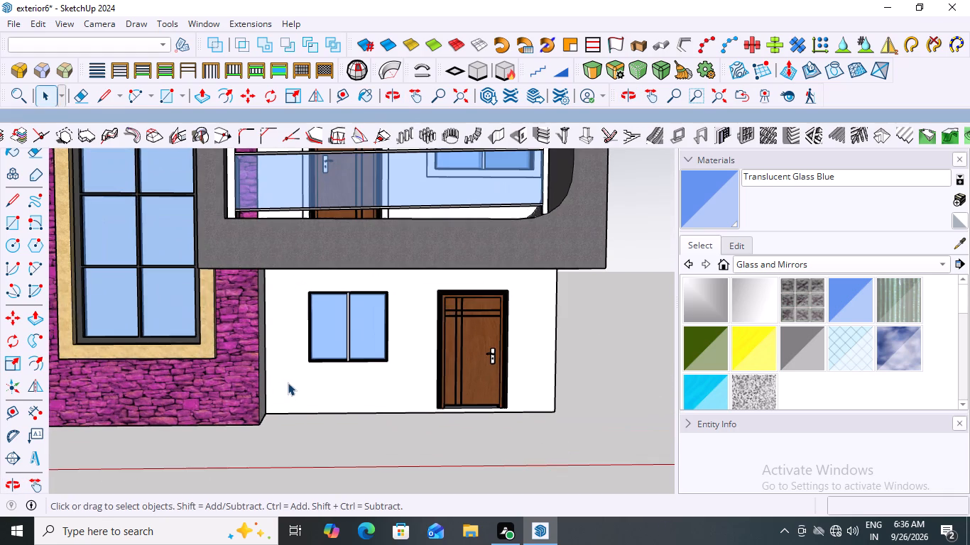
click(294, 368)
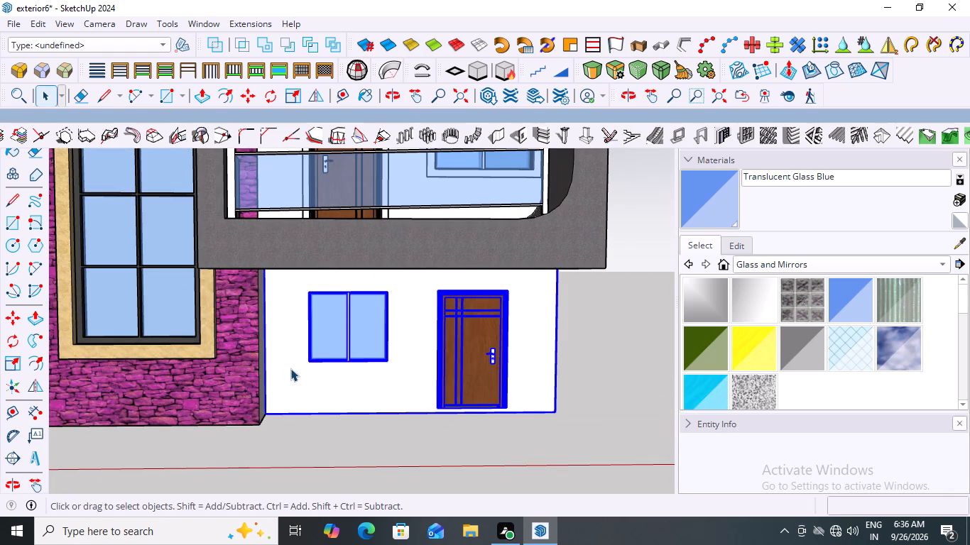
scroll(303, 365, down, 2)
middle_drag(631, 377, 280, 335)
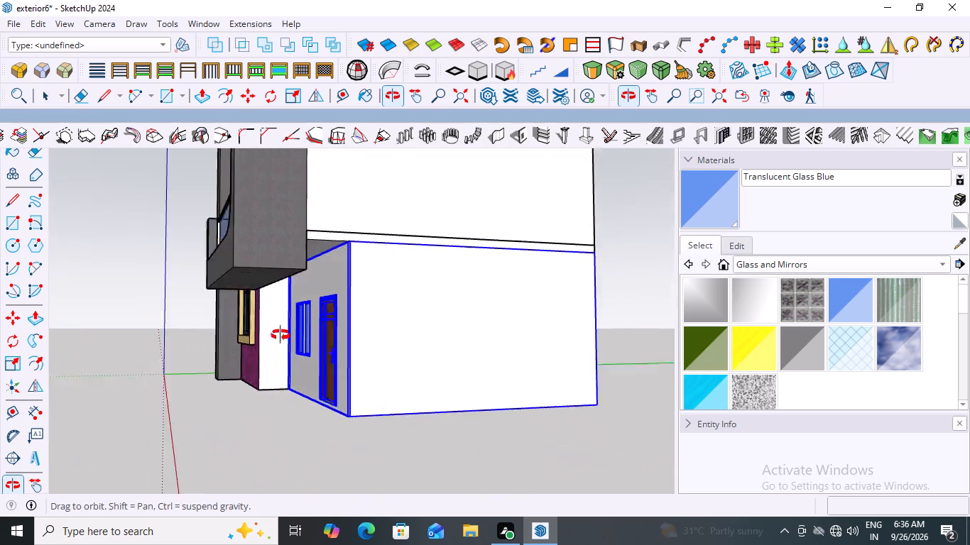
middle_drag(280, 335, 591, 369)
scroll(591, 369, down, 4)
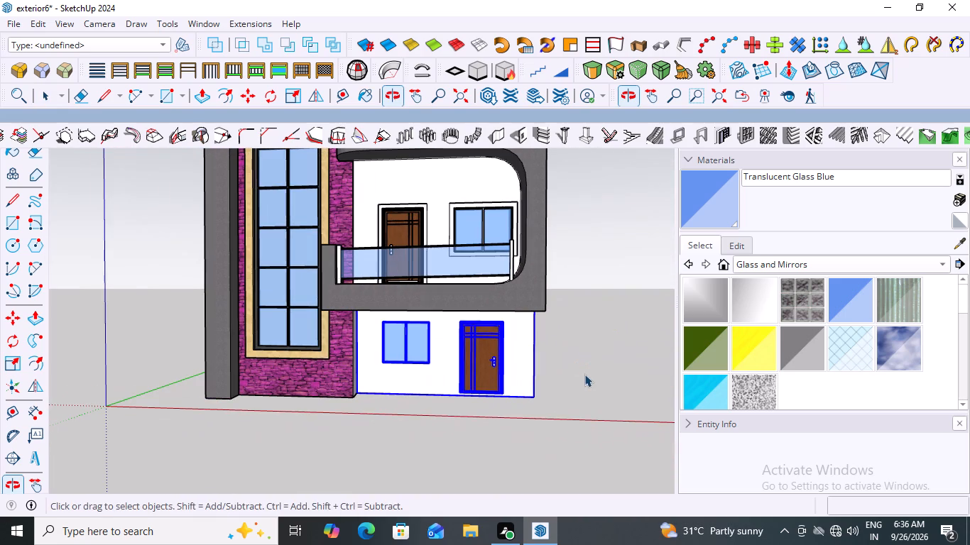
click(611, 347)
Draw rectangles over the open undersides of the 13' 6" square window tower and the ground-floor block, corner to corner along their outer walls.
middle_drag(462, 393, 503, 77)
scroll(356, 287, up, 1)
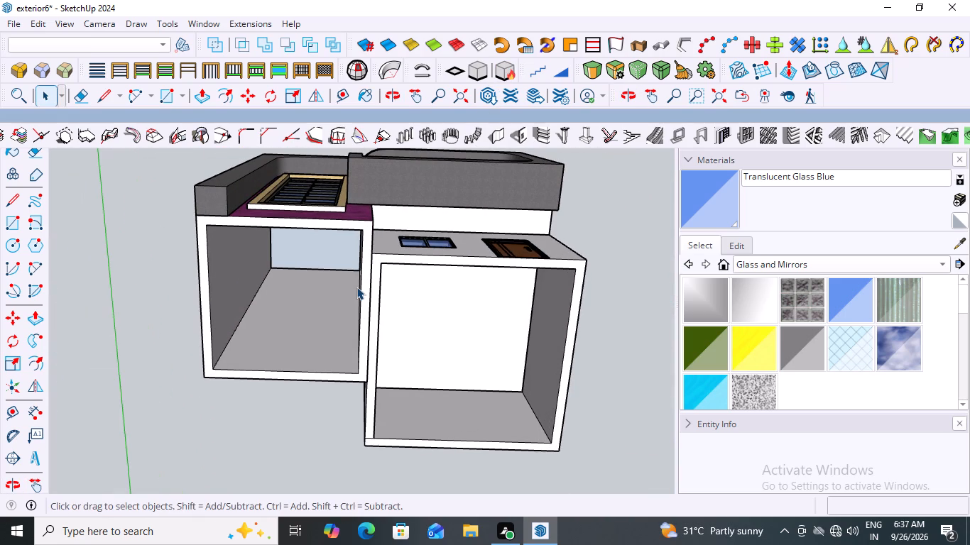
key(r)
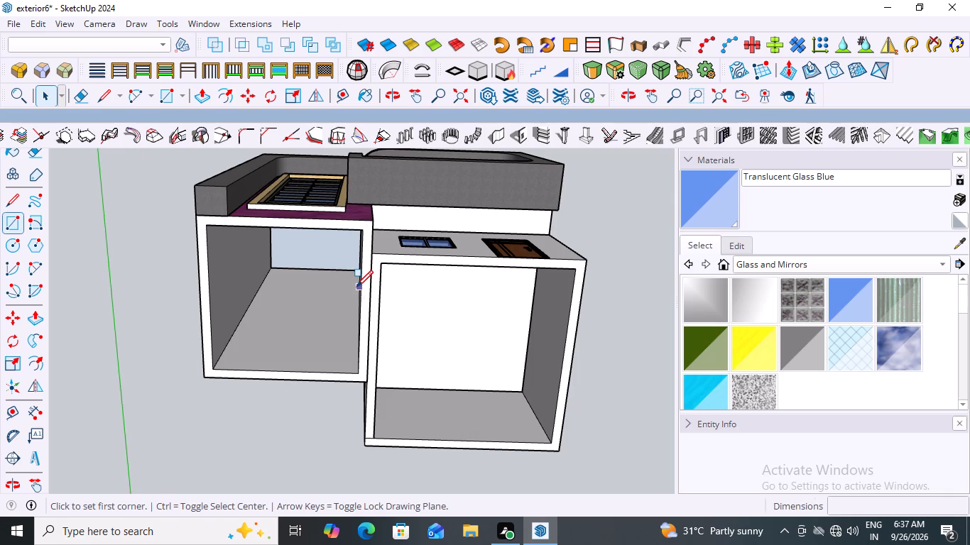
click(195, 216)
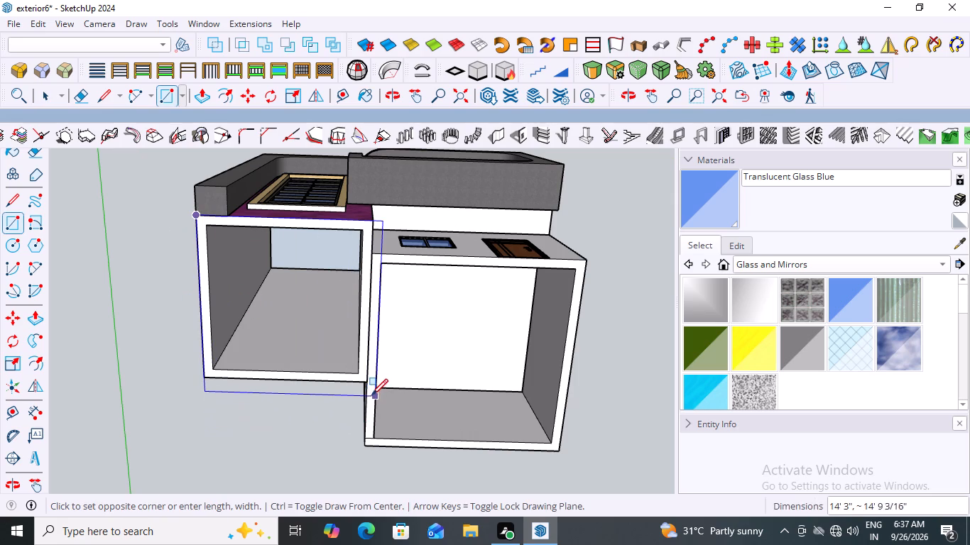
click(364, 382)
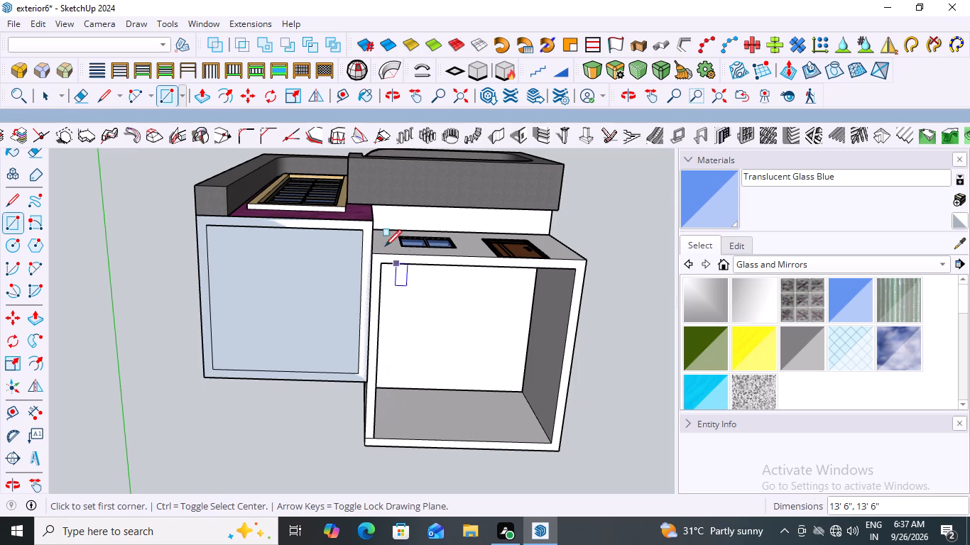
click(373, 255)
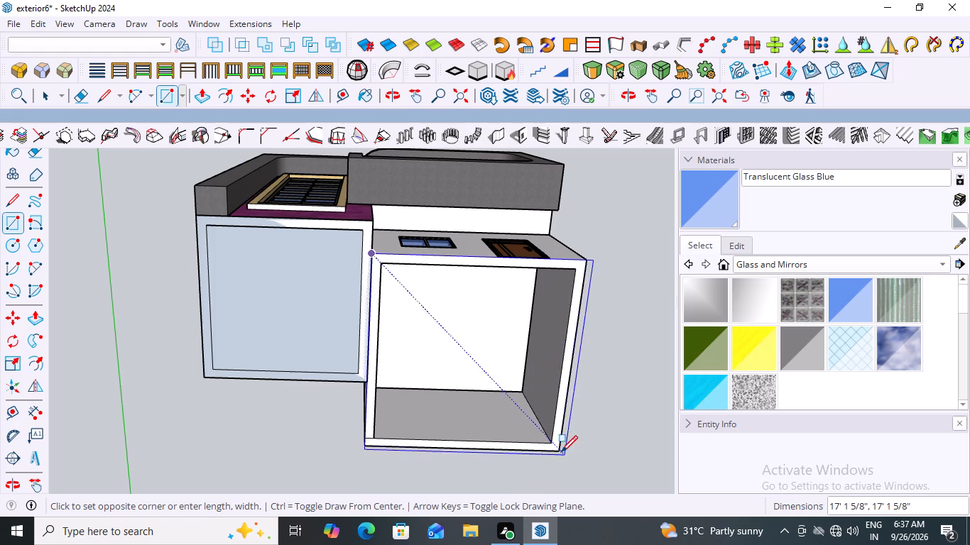
click(559, 450)
key(space)
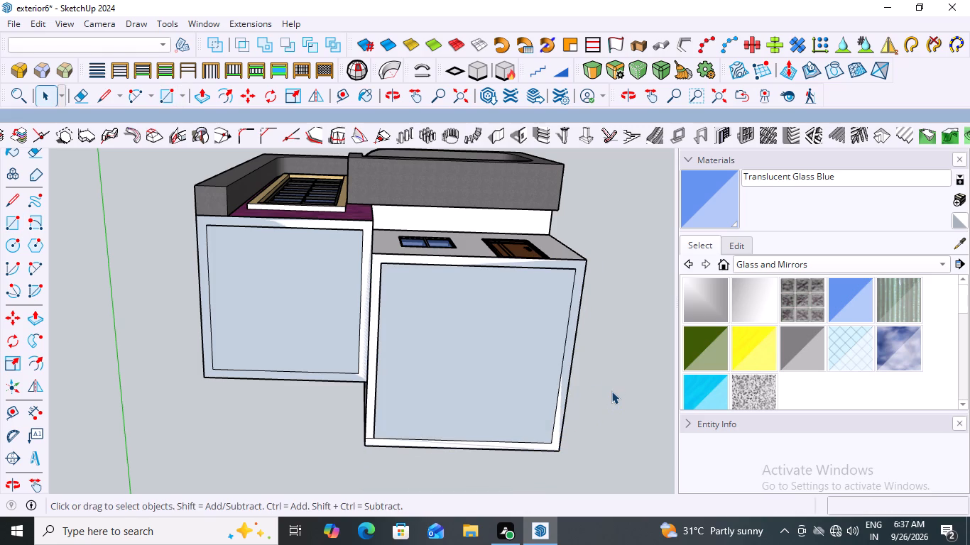
Push/Pull the underside faces of the tower and the ground-floor block 6" downward to form base slabs.
click(330, 285)
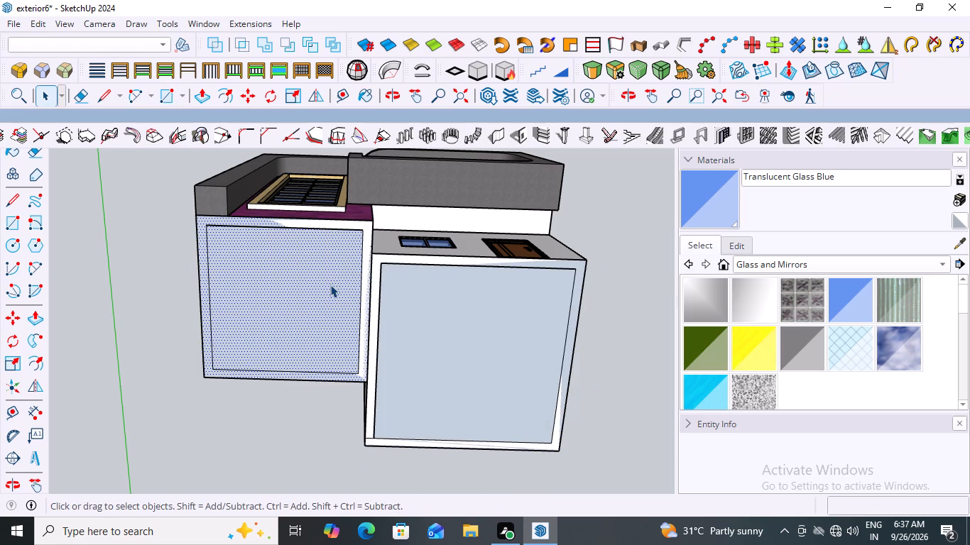
key(p)
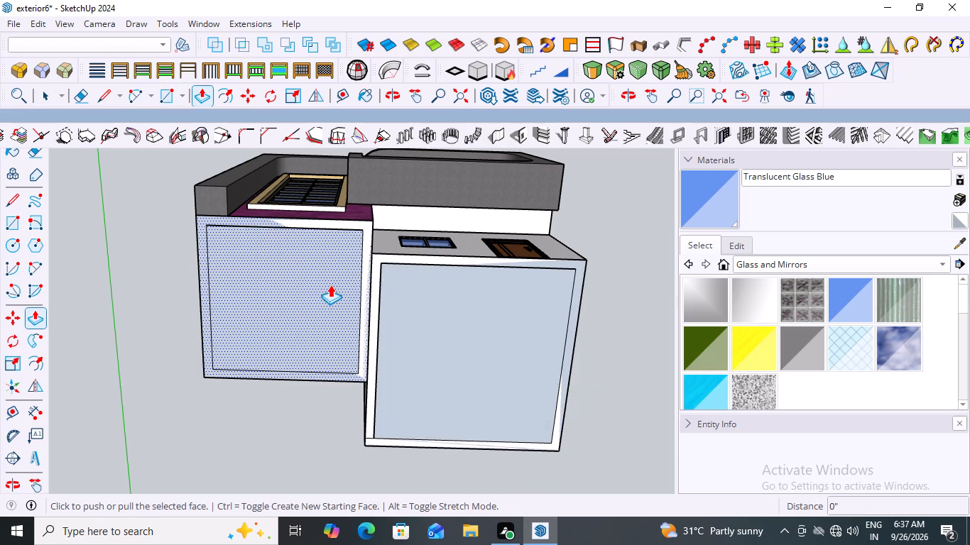
click(315, 289)
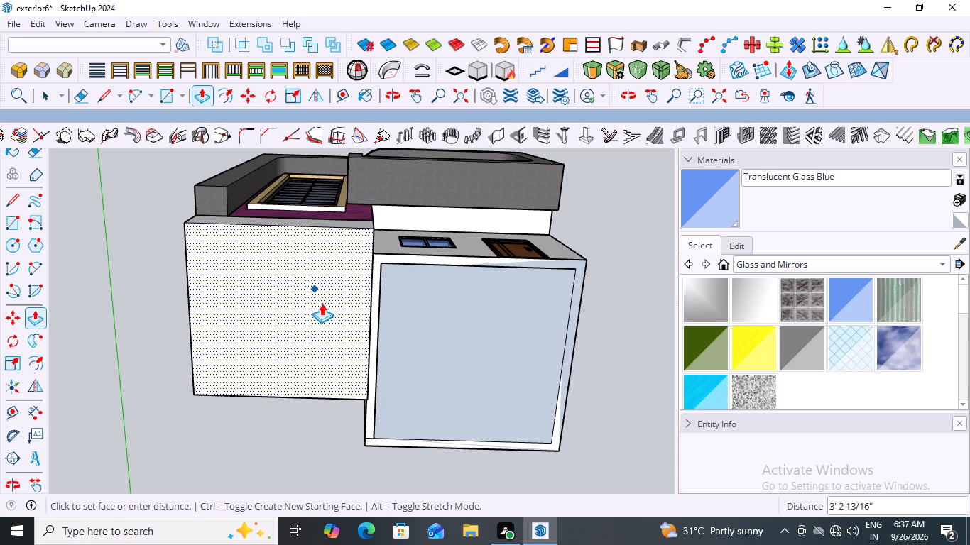
key(6)
key(shift+quotedbl)
key(Return)
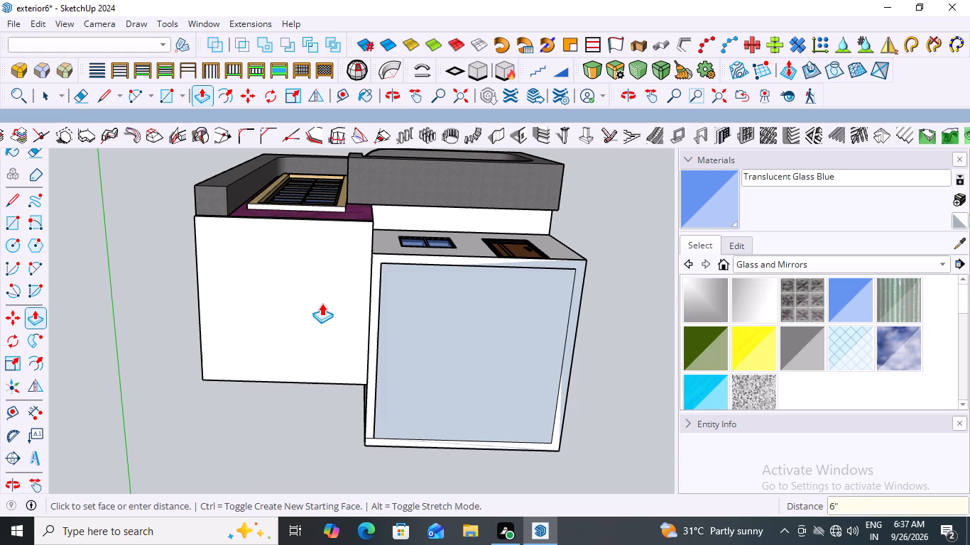
click(468, 356)
click(468, 356)
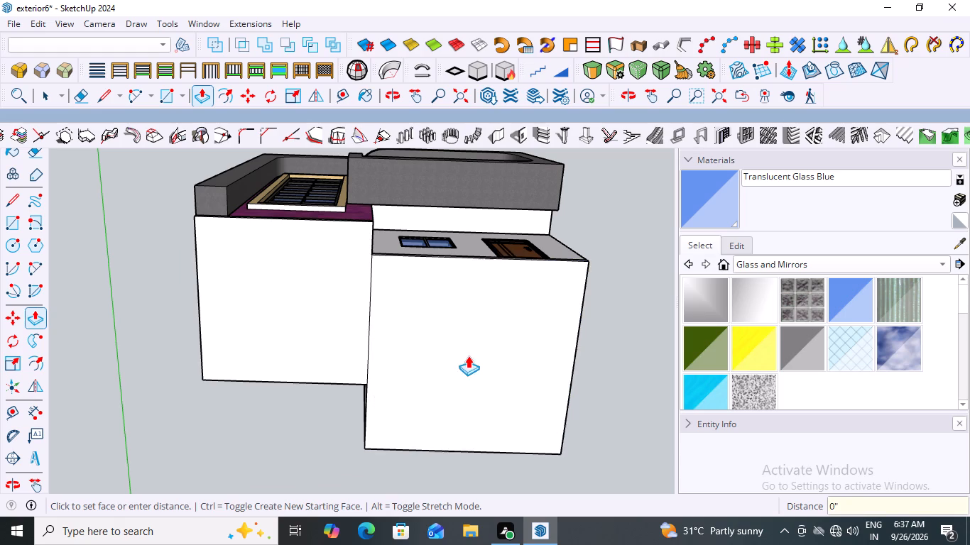
middle_drag(589, 236, 550, 513)
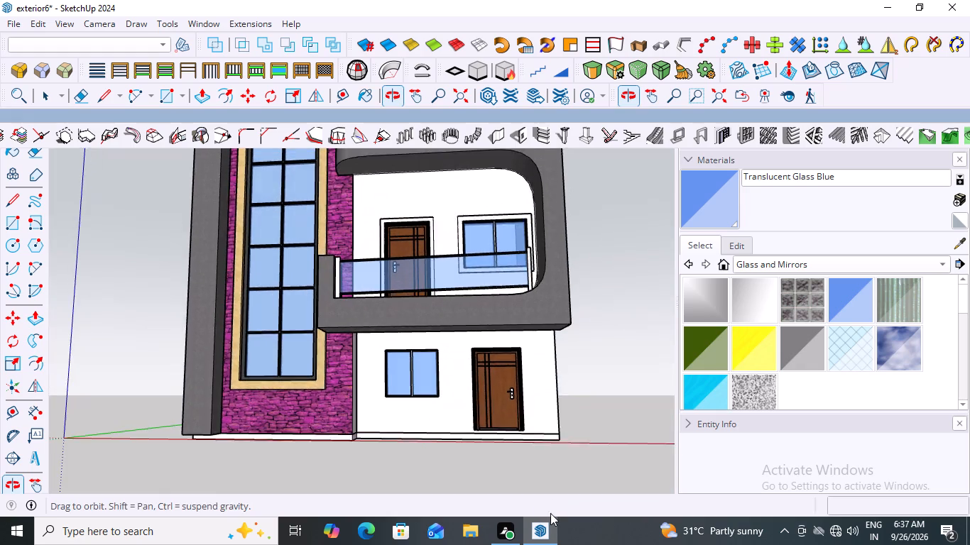
middle_drag(623, 375, 631, 494)
scroll(636, 434, up, 1)
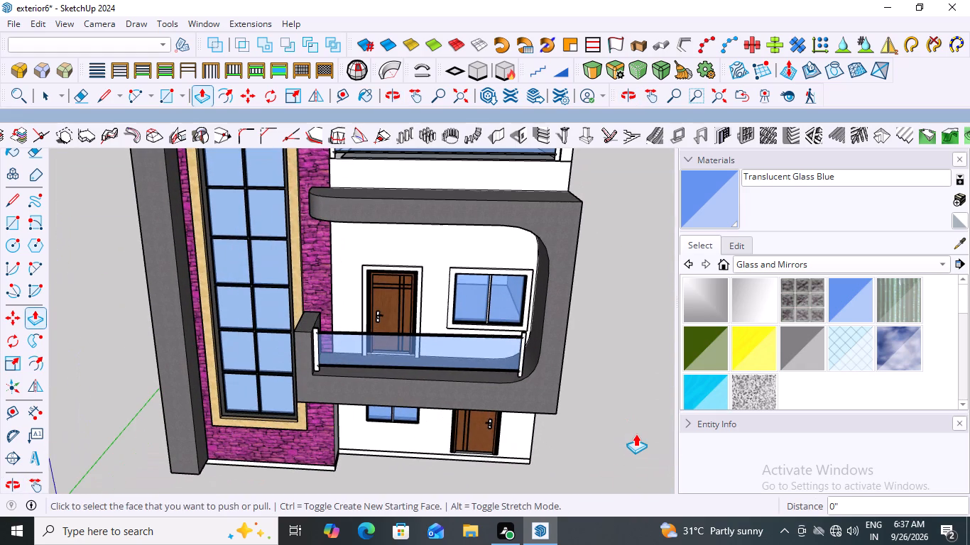
key(space)
Examine the whole front of the house, from the base slabs up to the roof terrace.
scroll(582, 424, down, 4)
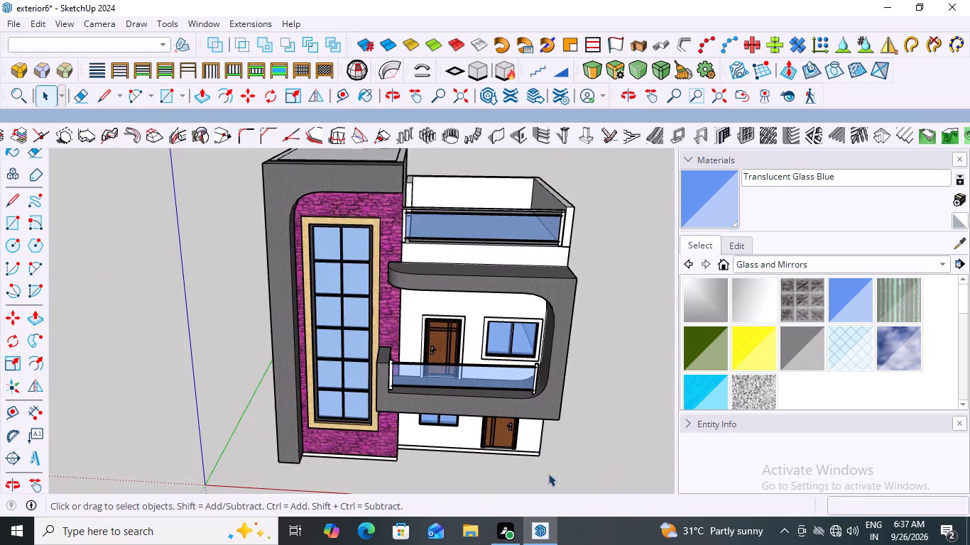
middle_drag(566, 436, 609, 360)
scroll(609, 353, up, 1)
scroll(589, 369, down, 2)
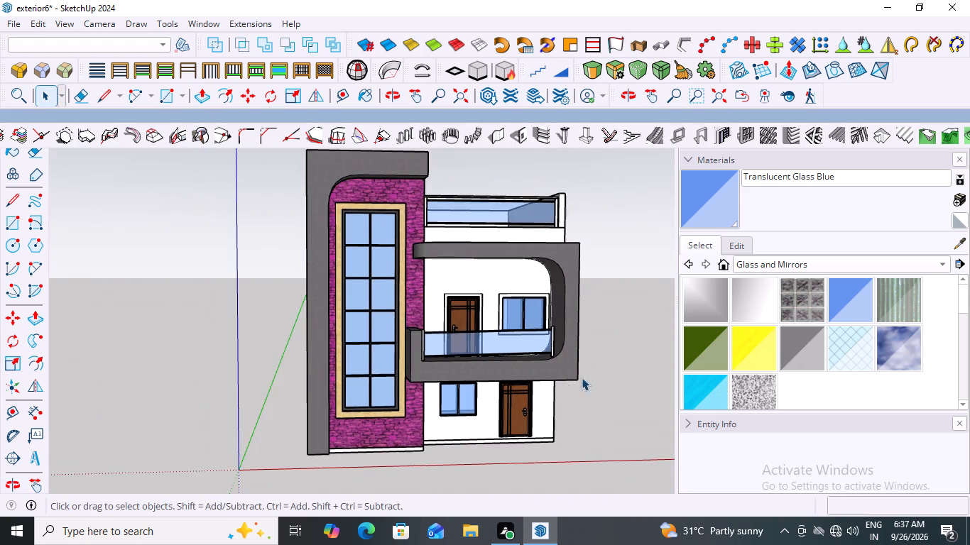
middle_drag(598, 371, 565, 382)
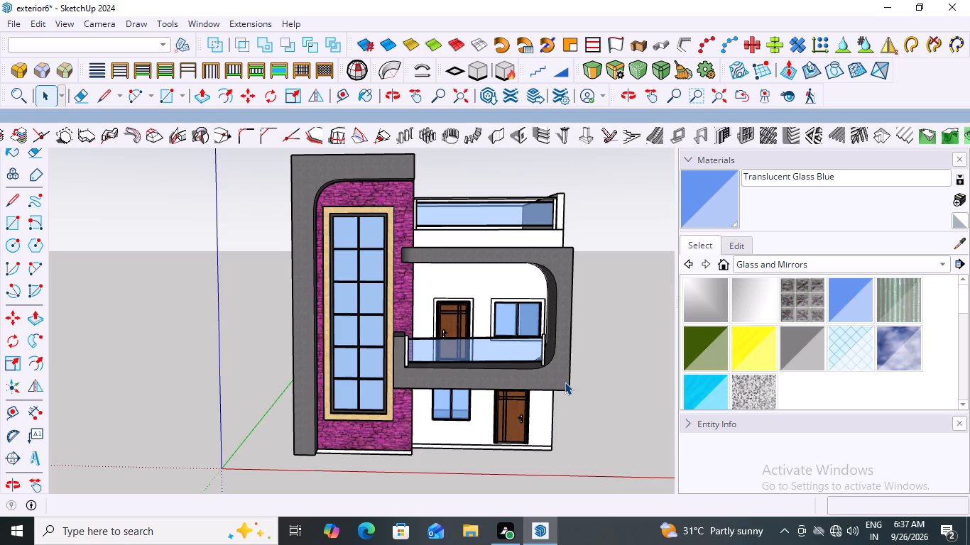
scroll(565, 382, down, 2)
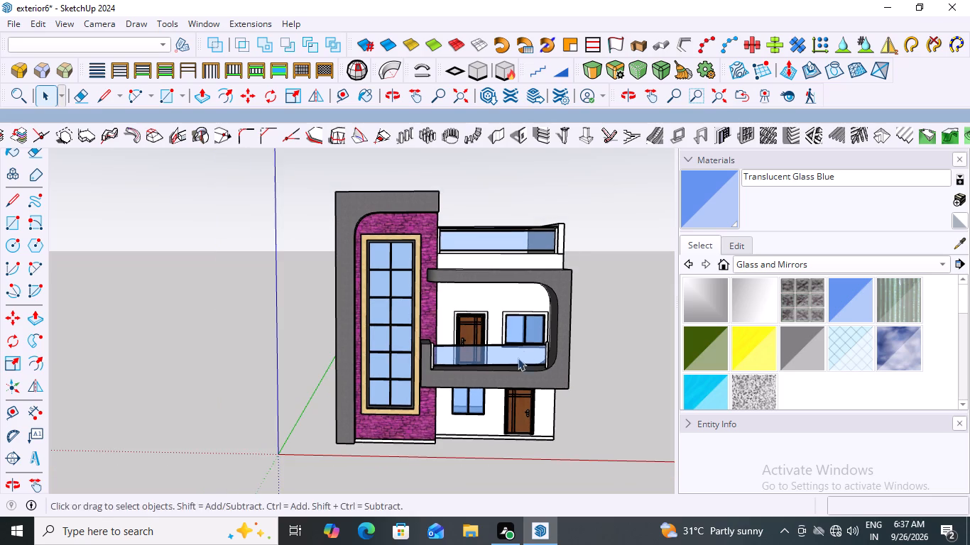
middle_drag(526, 351, 529, 397)
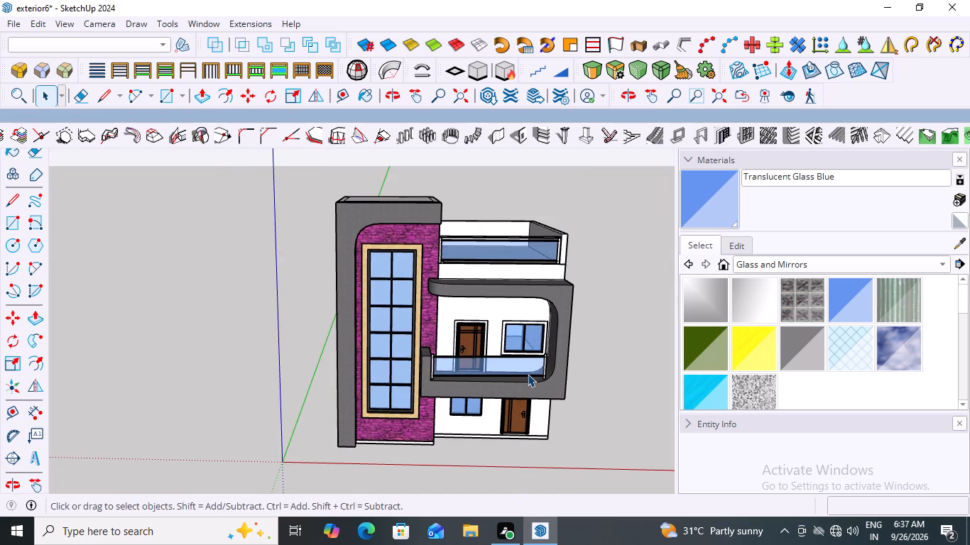
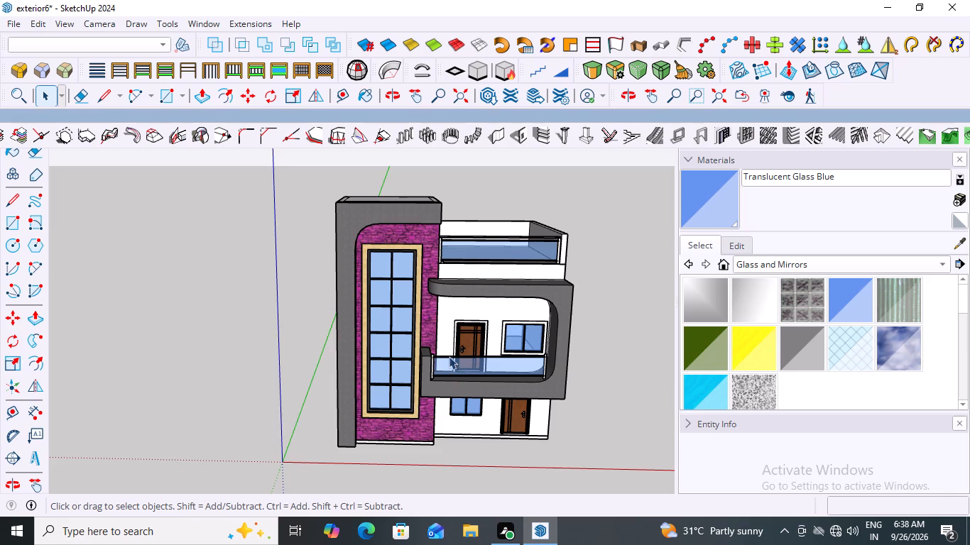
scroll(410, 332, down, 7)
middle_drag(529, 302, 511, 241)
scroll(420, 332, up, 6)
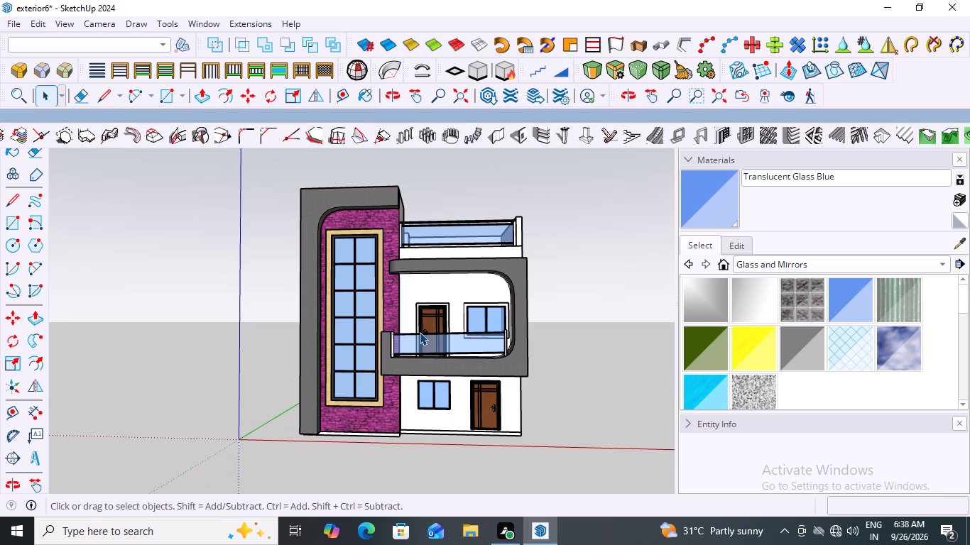
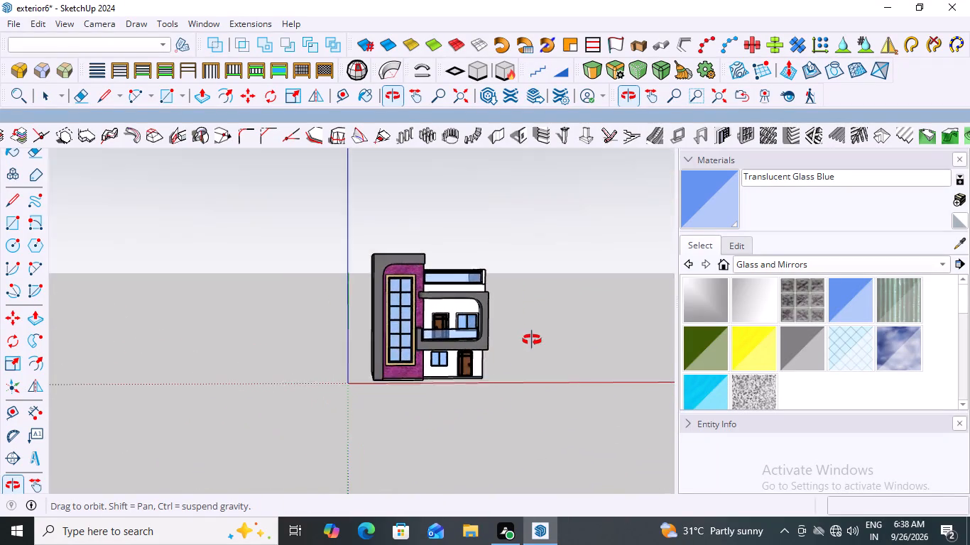
Examine the house's front facade and side from several angles and distances.
scroll(457, 383, up, 7)
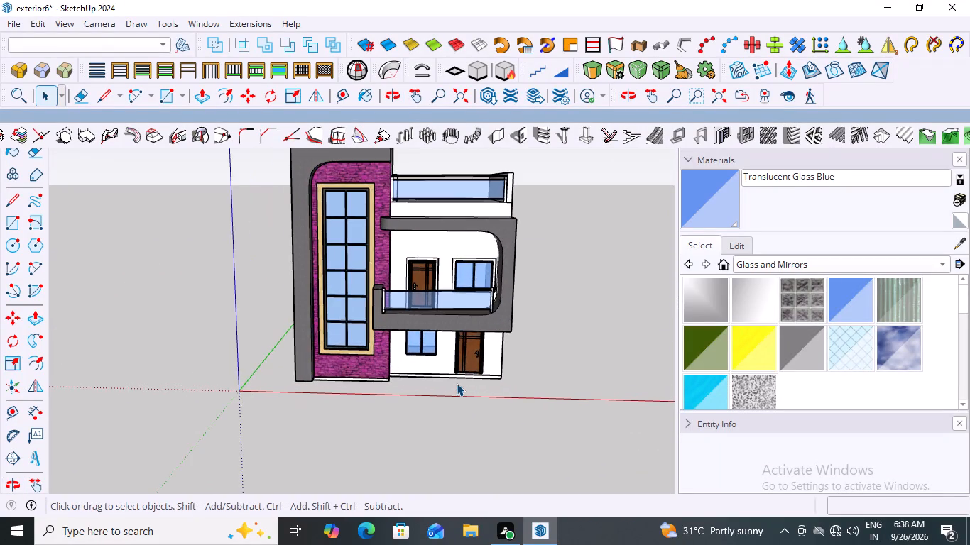
scroll(457, 383, down, 8)
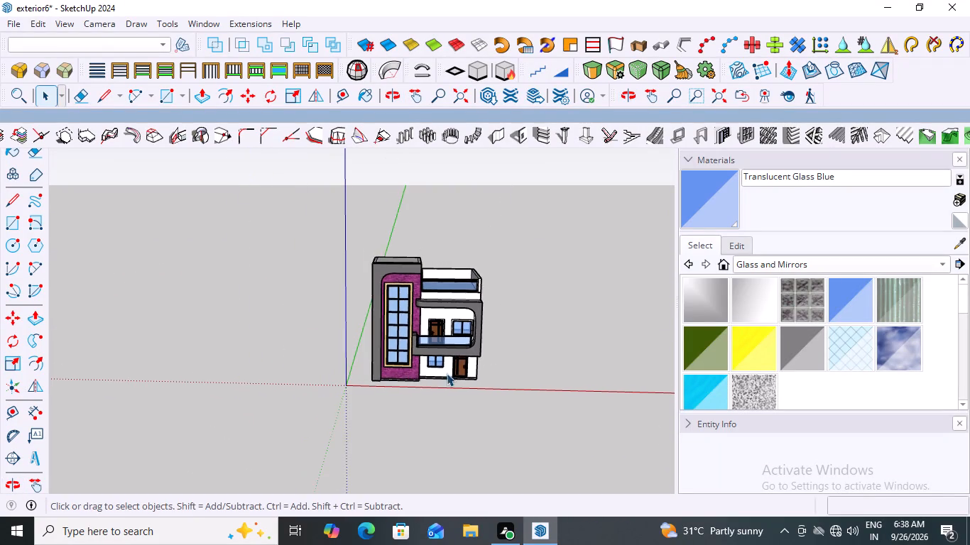
middle_drag(450, 366, 459, 397)
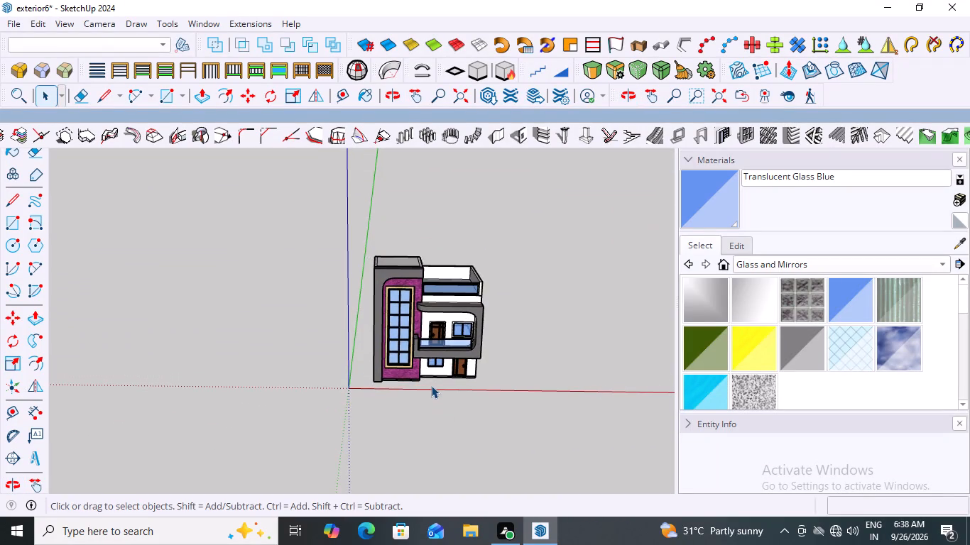
scroll(431, 385, up, 10)
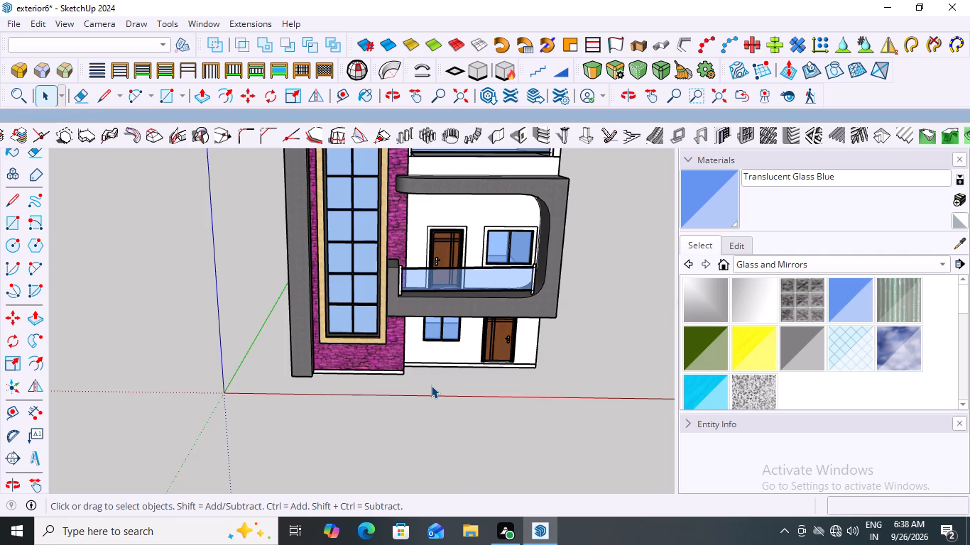
scroll(393, 331, down, 5)
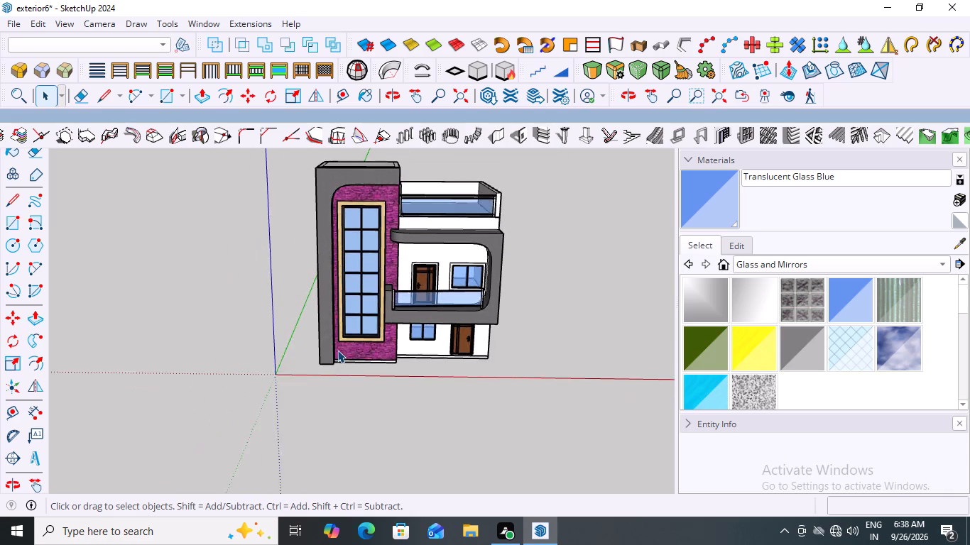
scroll(337, 350, down, 2)
middle_drag(507, 326, 430, 317)
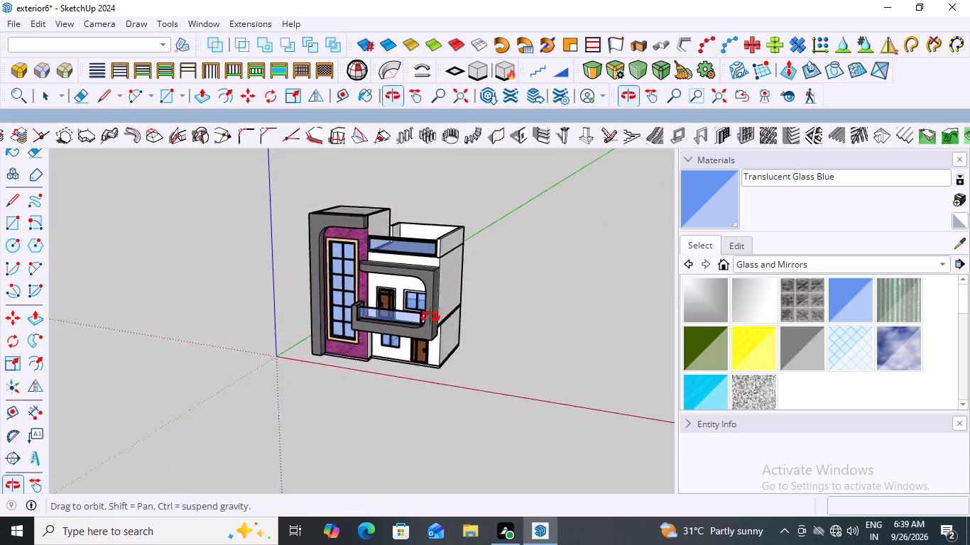
middle_drag(430, 317, 503, 297)
middle_click(503, 297)
scroll(487, 313, up, 3)
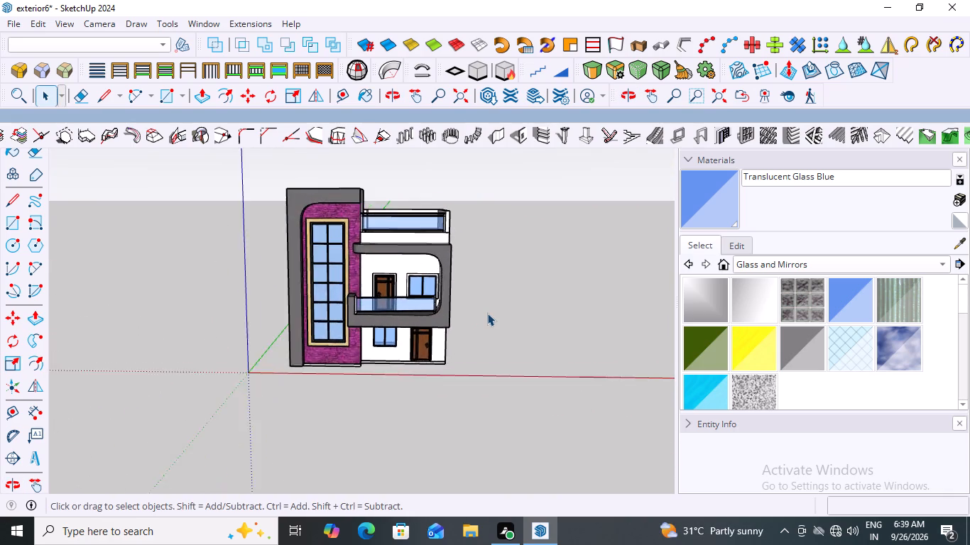
scroll(487, 313, up, 2)
scroll(487, 313, down, 6)
middle_drag(506, 308, 327, 332)
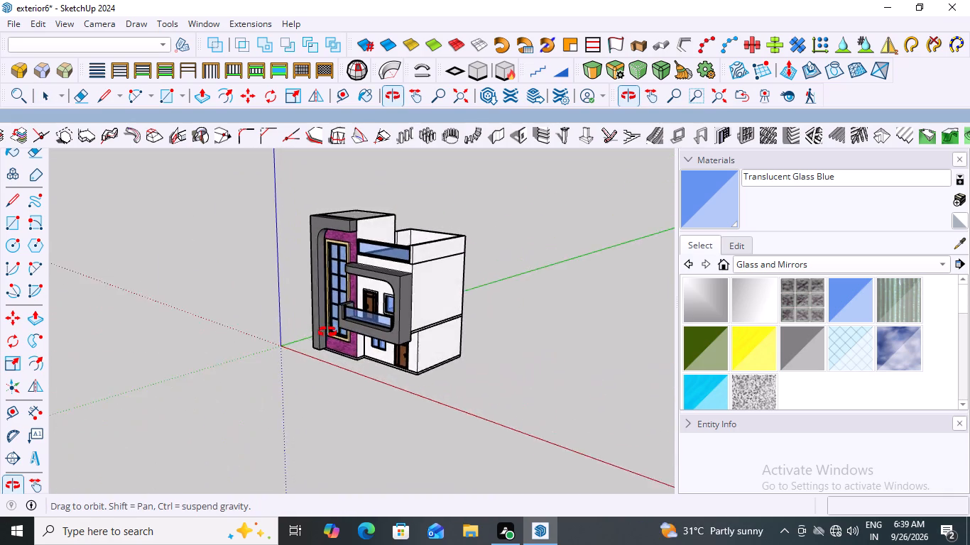
middle_drag(327, 332, 517, 292)
scroll(517, 292, down, 1)
scroll(457, 272, up, 3)
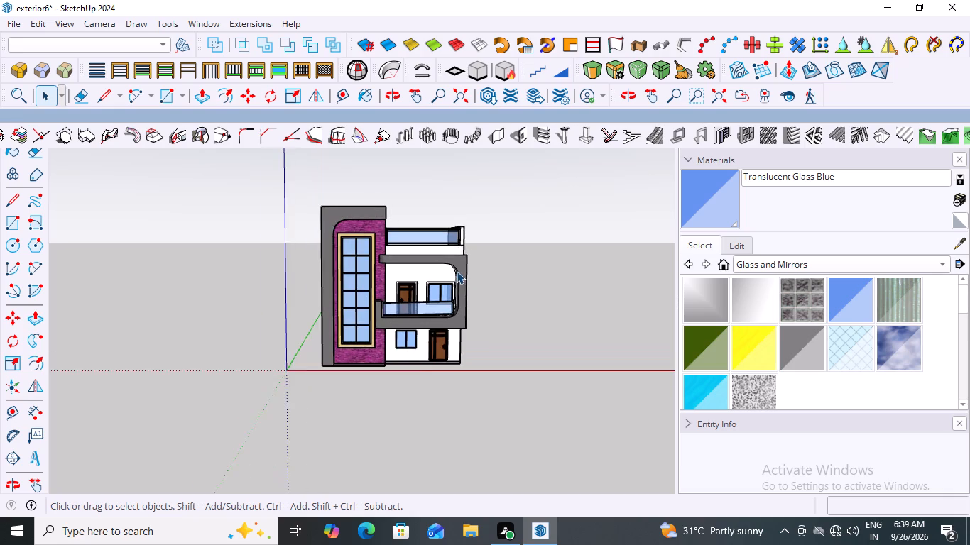
scroll(457, 271, up, 5)
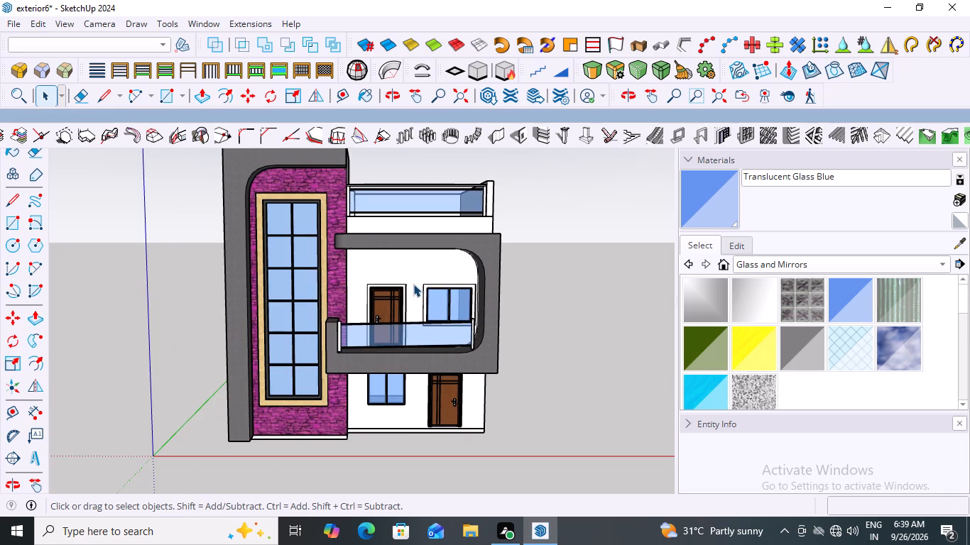
scroll(413, 284, down, 7)
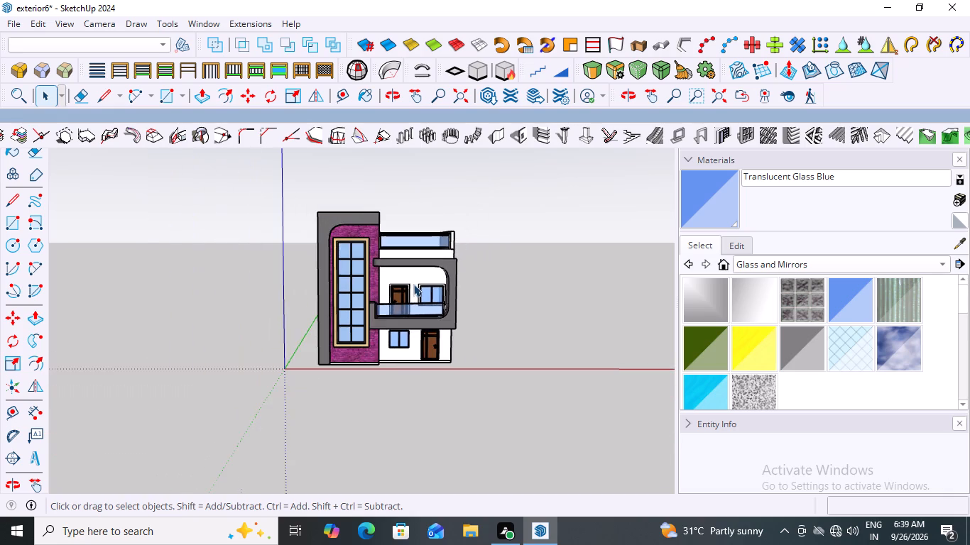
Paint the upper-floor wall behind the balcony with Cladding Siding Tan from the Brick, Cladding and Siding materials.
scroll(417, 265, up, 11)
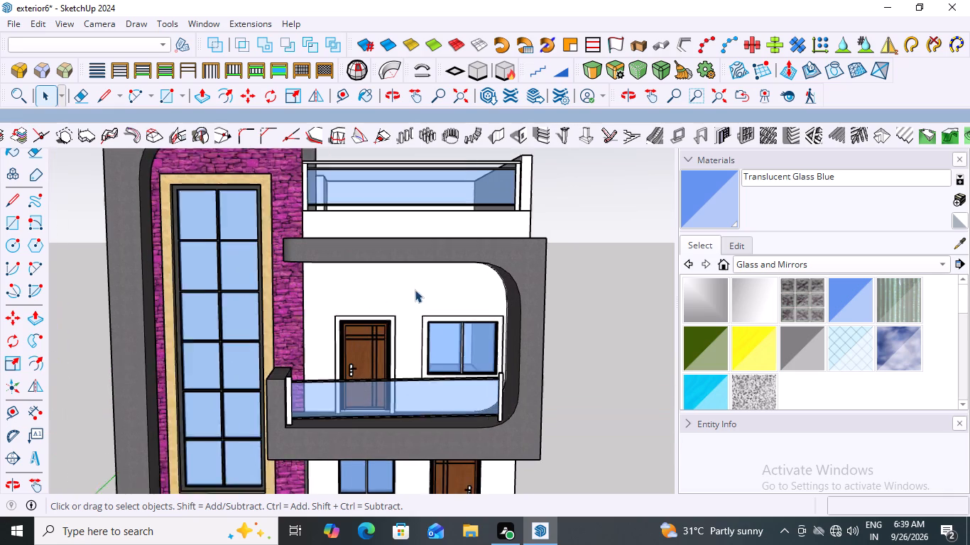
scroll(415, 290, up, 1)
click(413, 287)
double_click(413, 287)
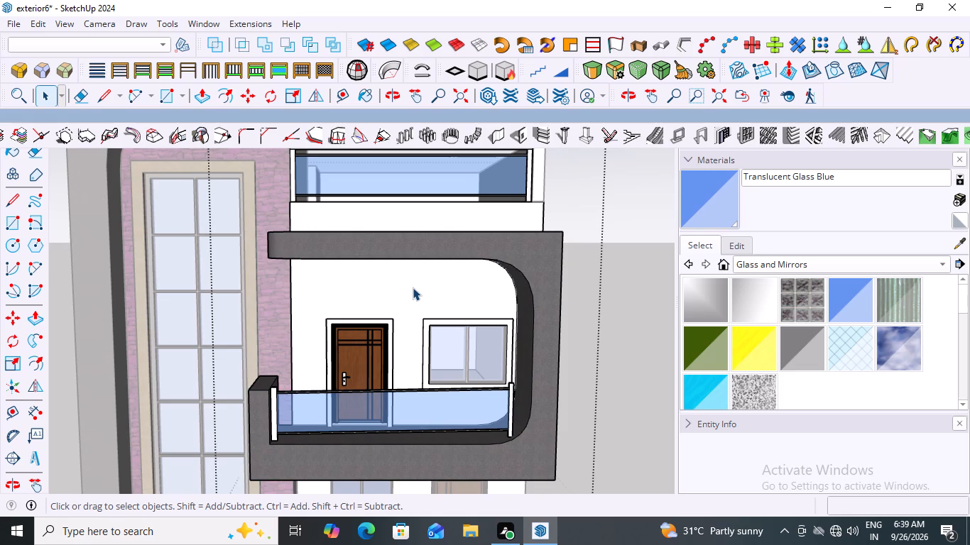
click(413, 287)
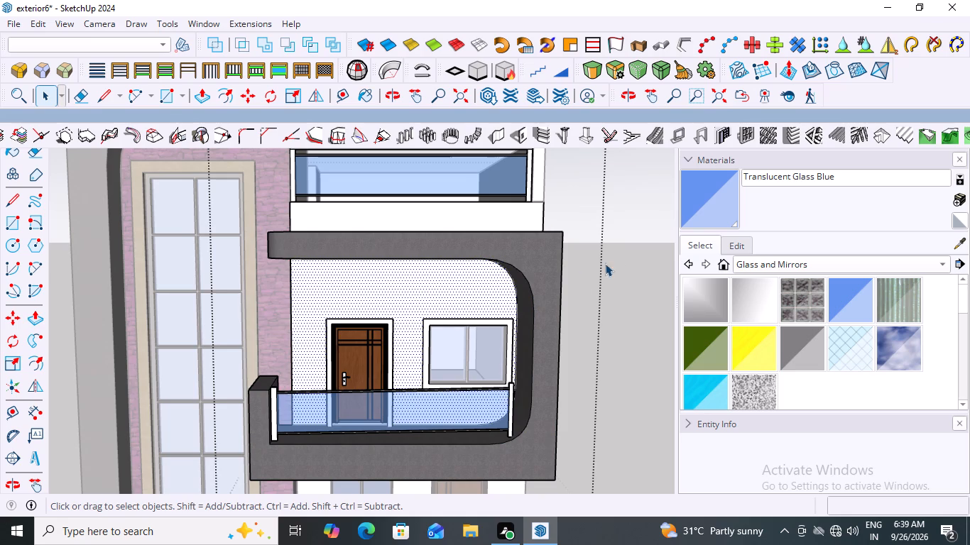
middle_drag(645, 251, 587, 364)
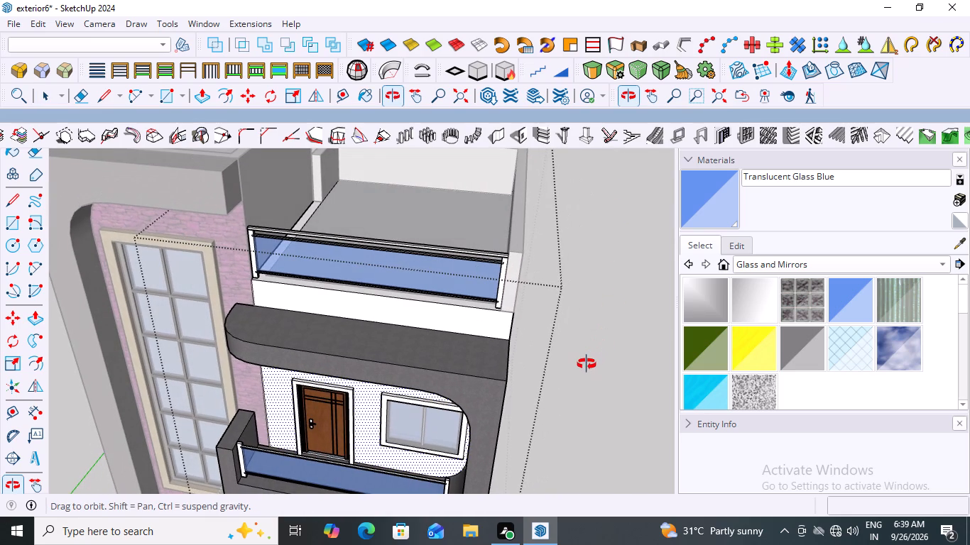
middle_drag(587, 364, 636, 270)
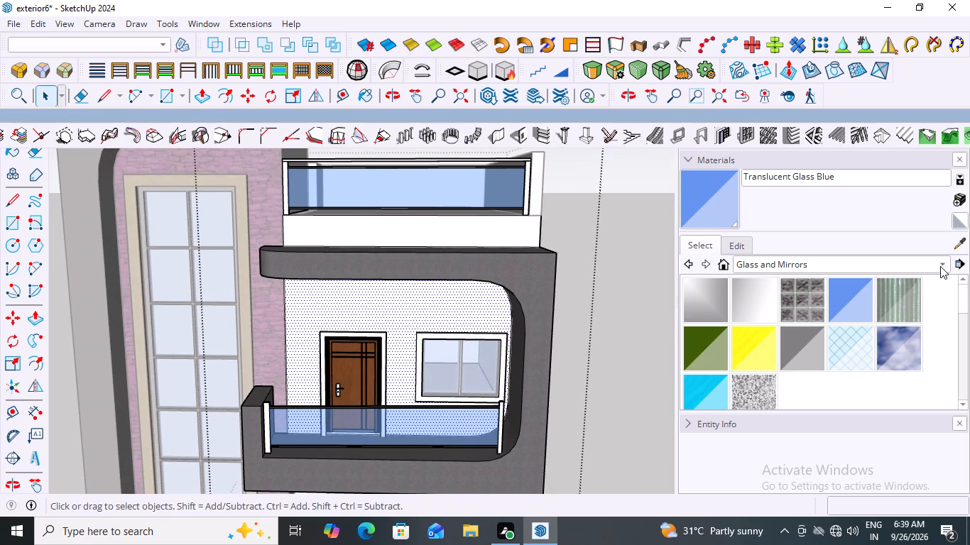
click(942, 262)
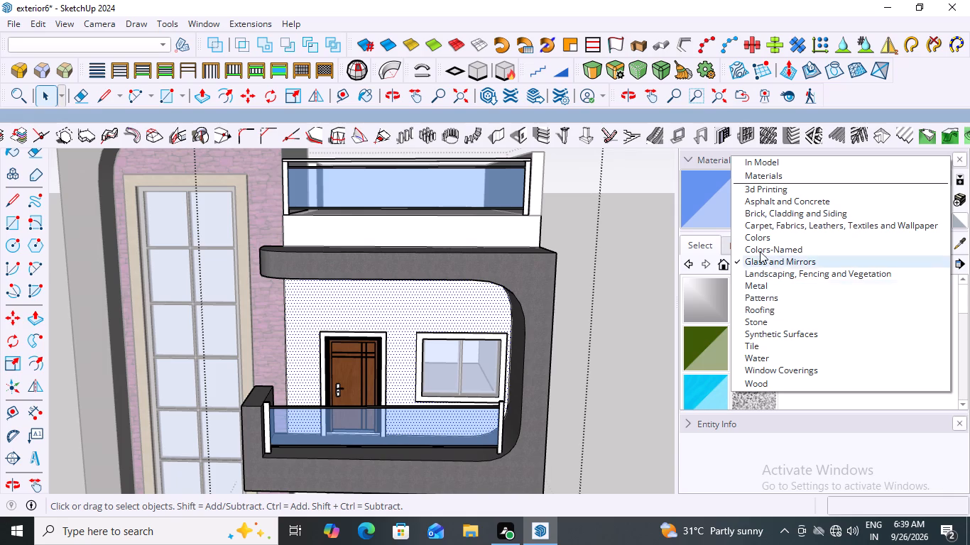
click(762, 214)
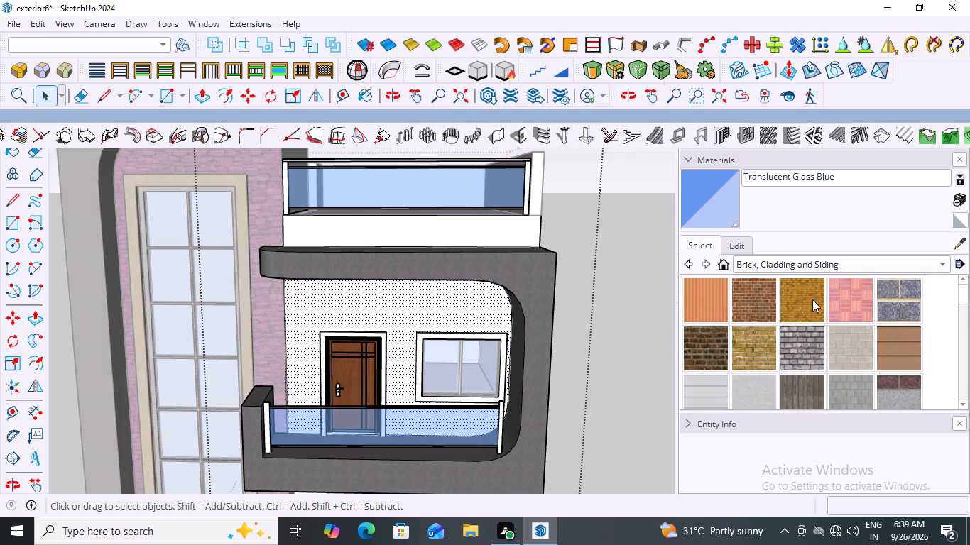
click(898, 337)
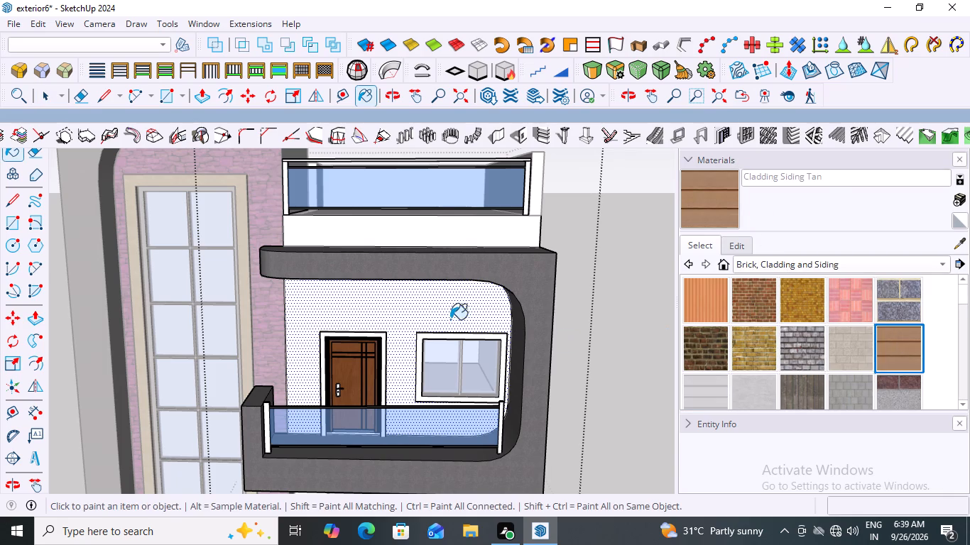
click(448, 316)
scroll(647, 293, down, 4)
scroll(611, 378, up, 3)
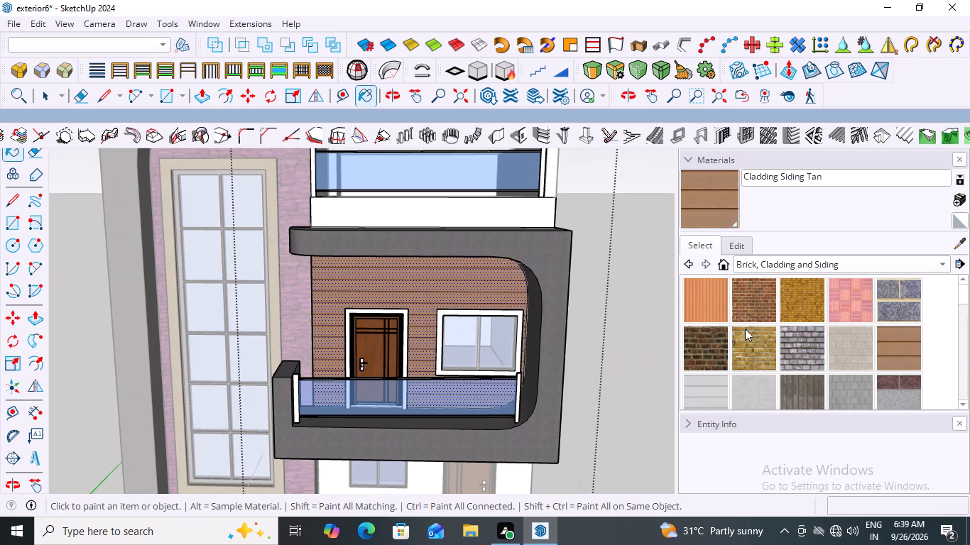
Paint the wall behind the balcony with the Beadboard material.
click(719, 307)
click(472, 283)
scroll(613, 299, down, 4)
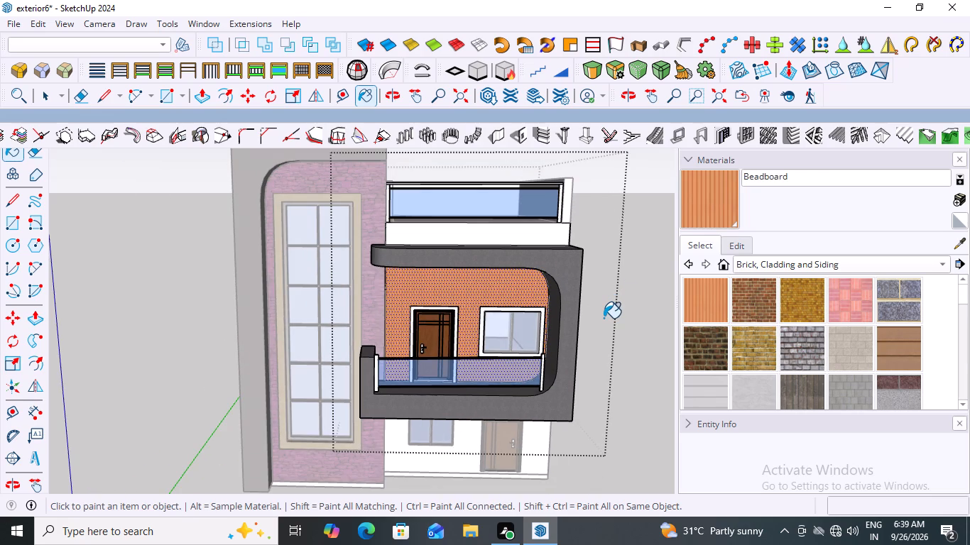
Paint the wall behind the balcony with Cladding Siding White and leave group editing to check the facade.
scroll(694, 346, down, 3)
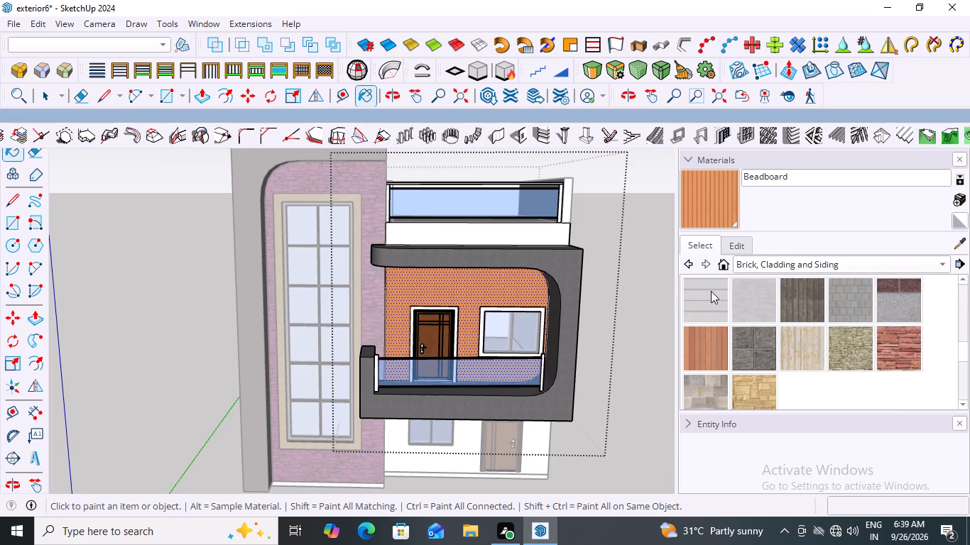
click(711, 291)
click(455, 282)
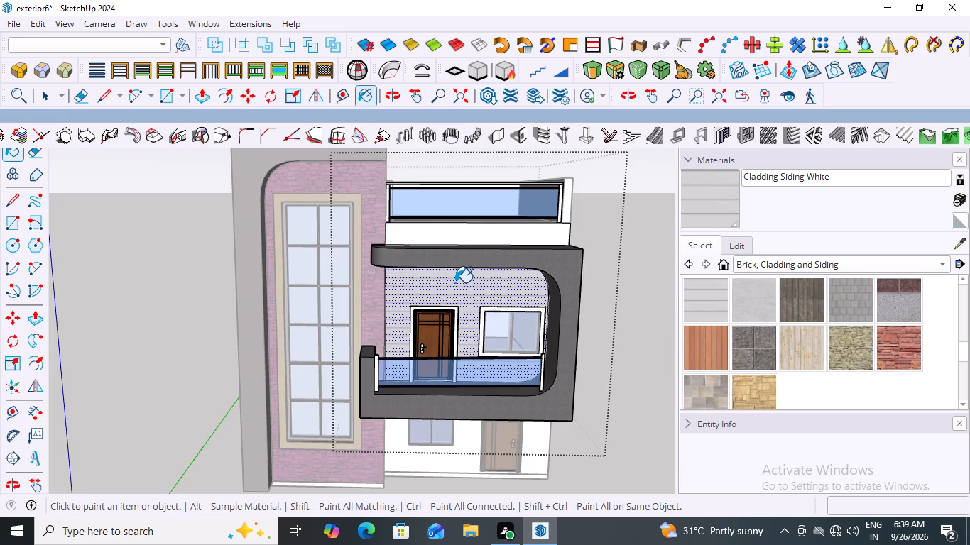
scroll(352, 280, down, 7)
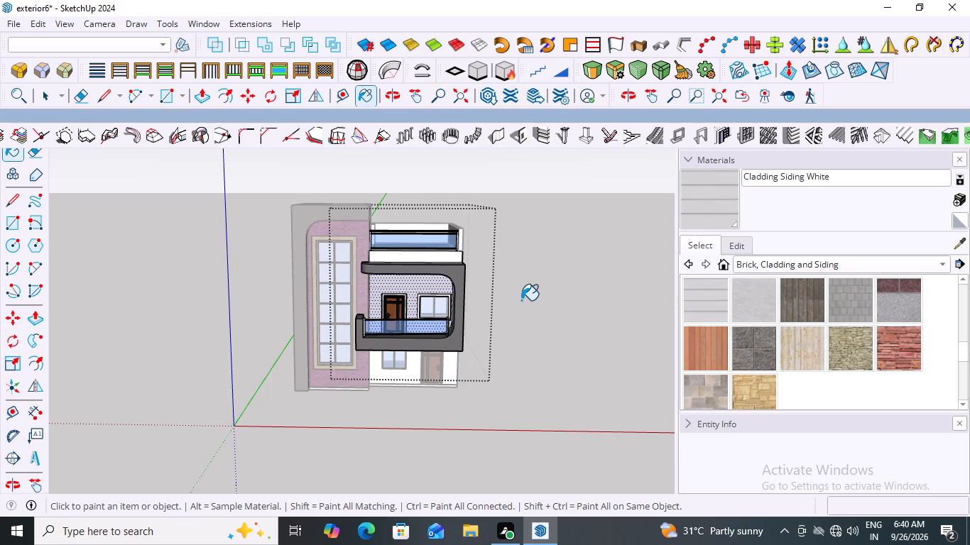
key(space)
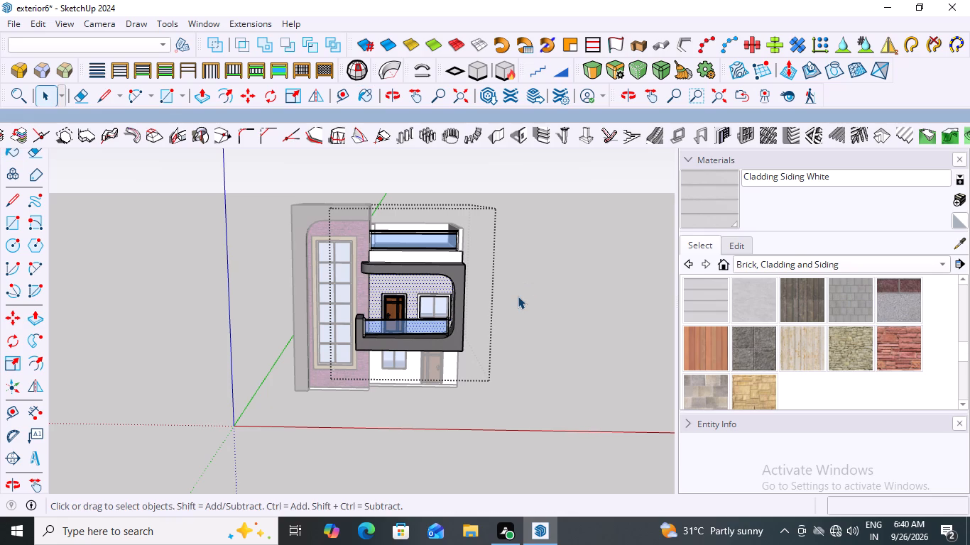
click(551, 296)
scroll(472, 306, down, 2)
middle_drag(506, 285, 500, 248)
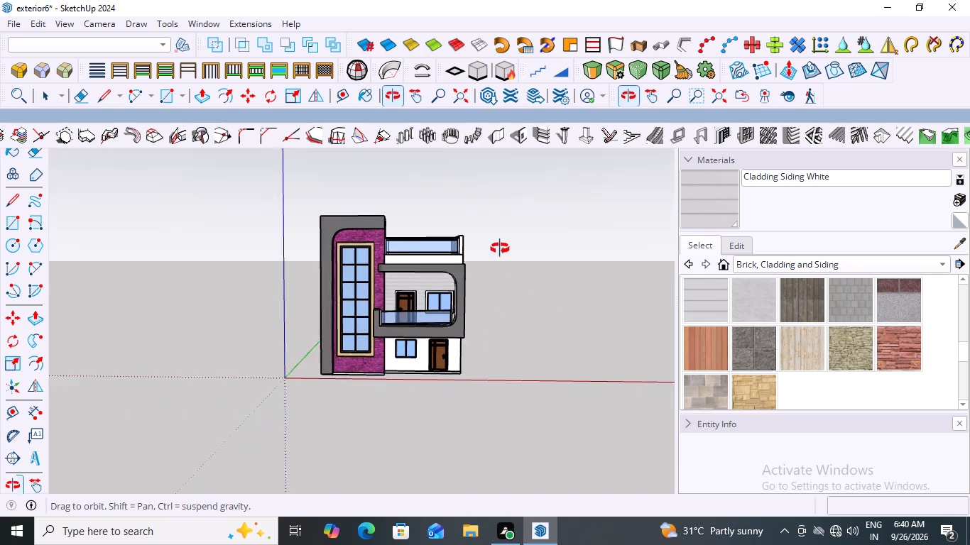
middle_drag(500, 248, 507, 267)
scroll(450, 280, up, 13)
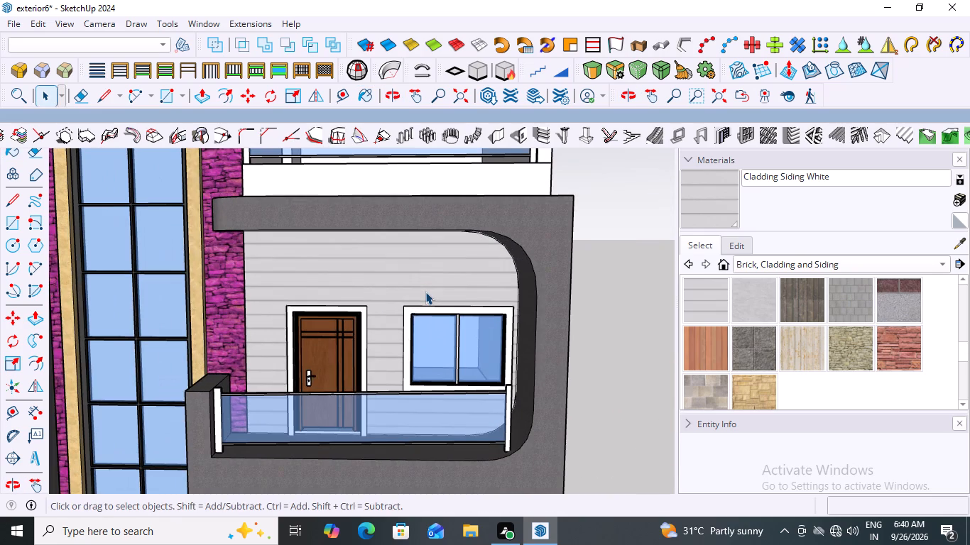
Browse the Brick, Cladding and Siding and the Stone materials for a new finish for the wall behind the balcony.
double_click(384, 268)
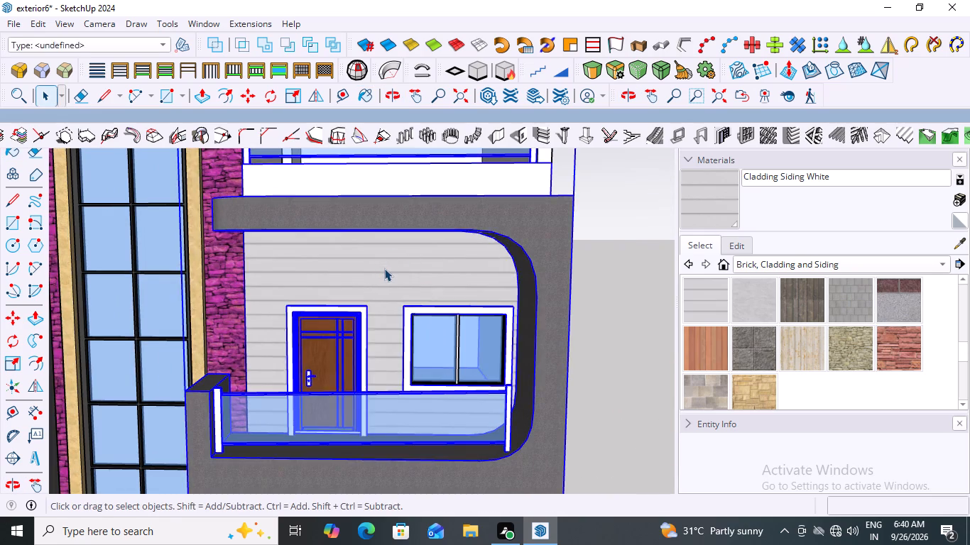
click(384, 268)
click(384, 268)
scroll(384, 268, down, 4)
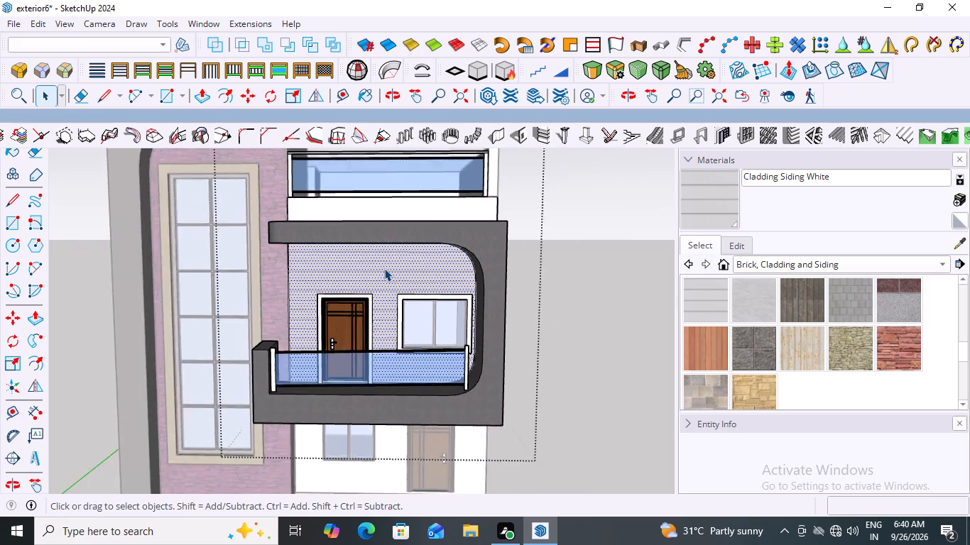
scroll(384, 268, down, 4)
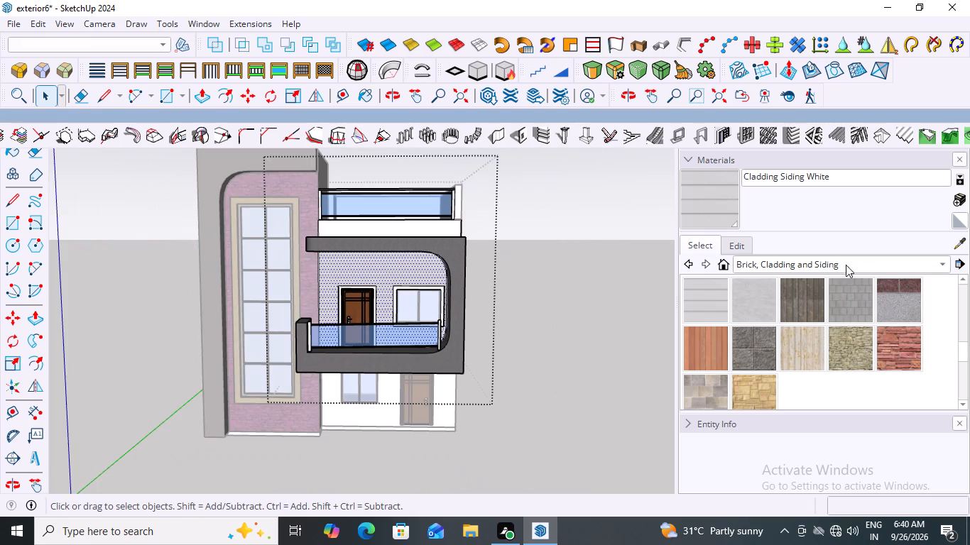
scroll(861, 320, down, 4)
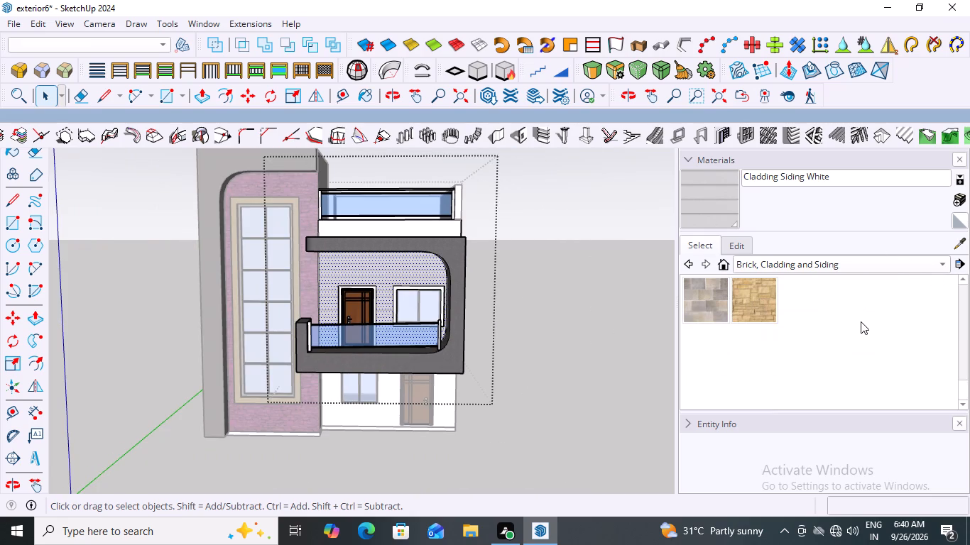
scroll(861, 321, up, 3)
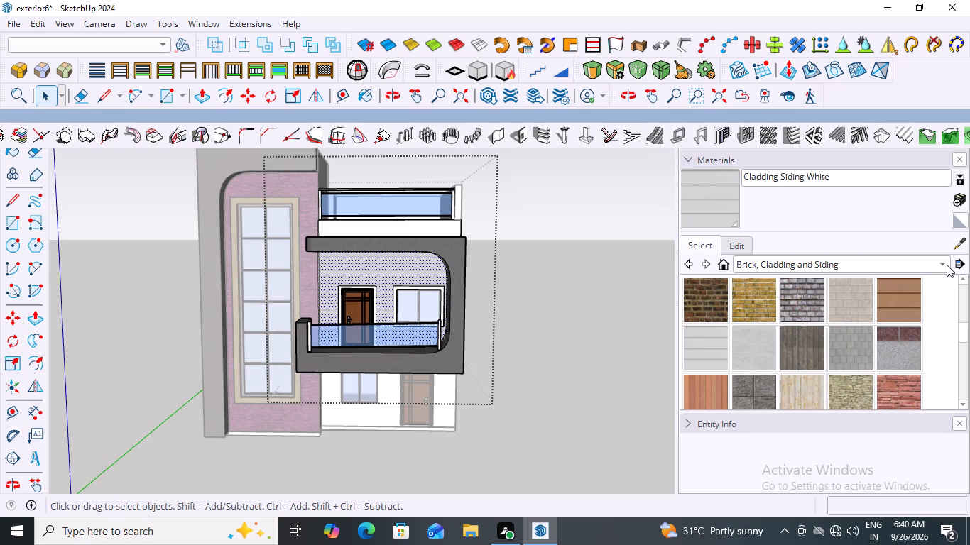
scroll(809, 324, down, 2)
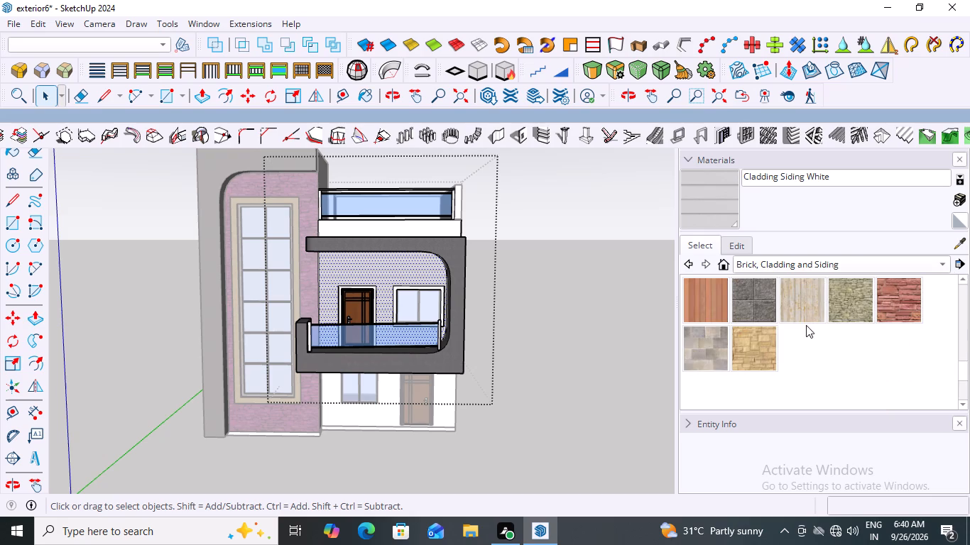
scroll(912, 279, up, 3)
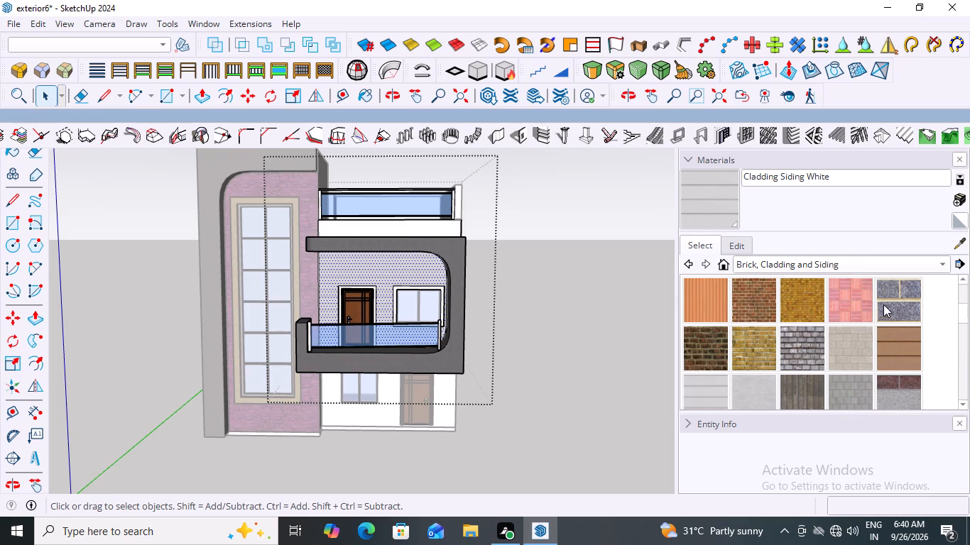
click(941, 266)
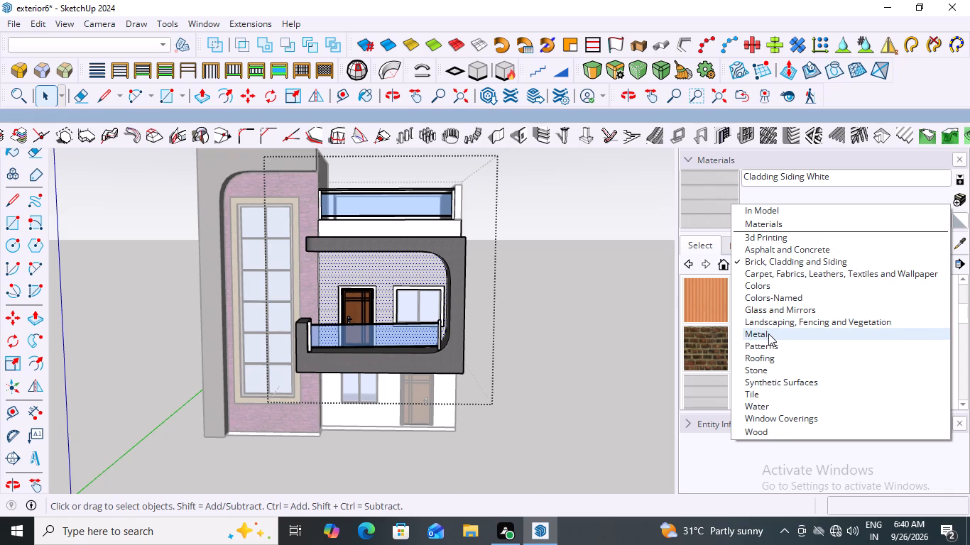
click(762, 370)
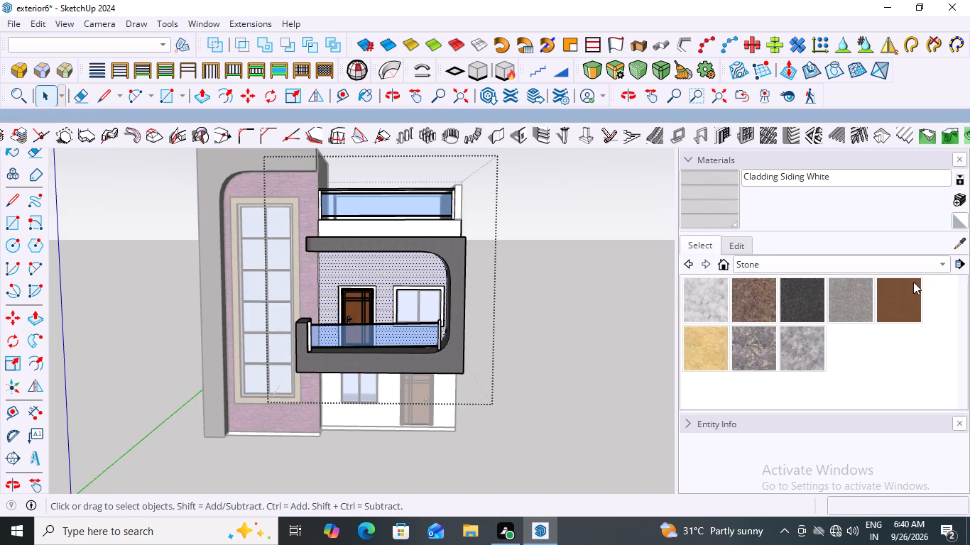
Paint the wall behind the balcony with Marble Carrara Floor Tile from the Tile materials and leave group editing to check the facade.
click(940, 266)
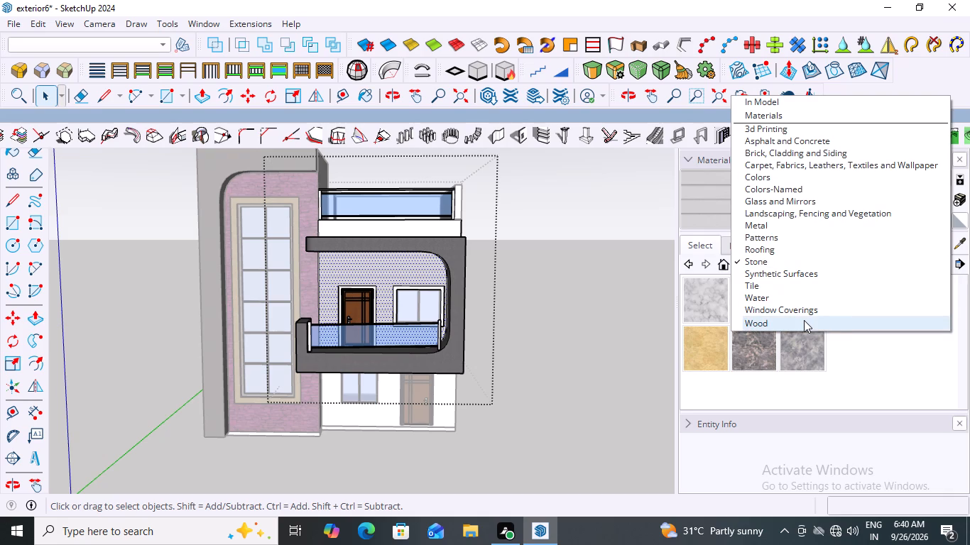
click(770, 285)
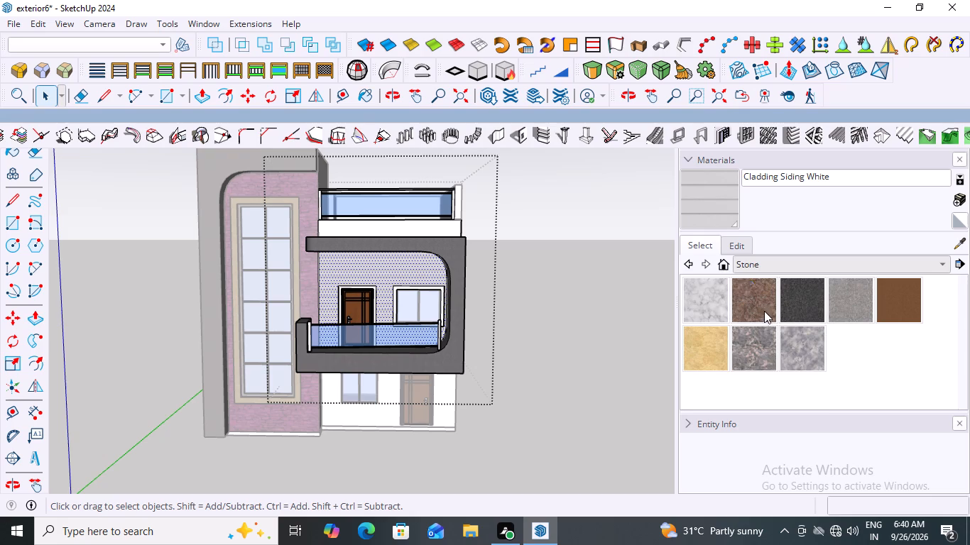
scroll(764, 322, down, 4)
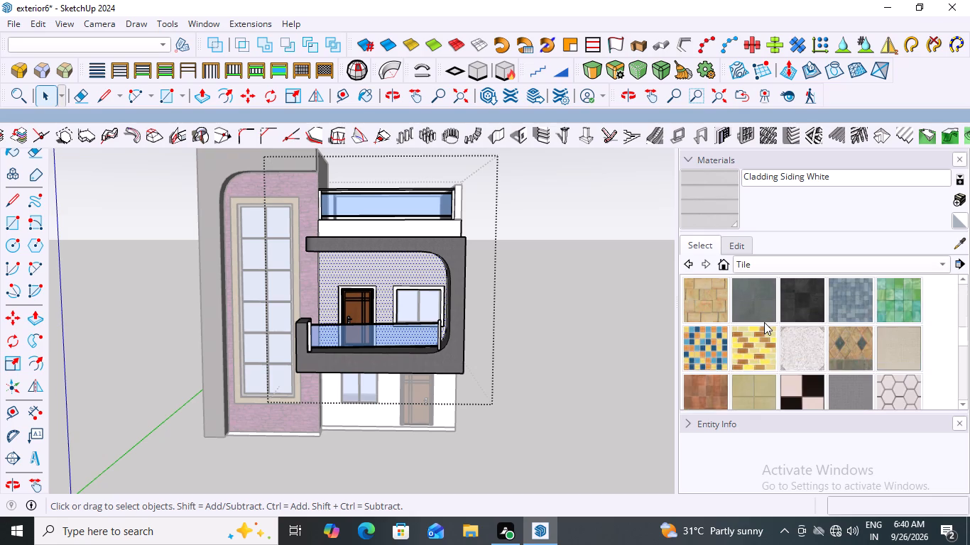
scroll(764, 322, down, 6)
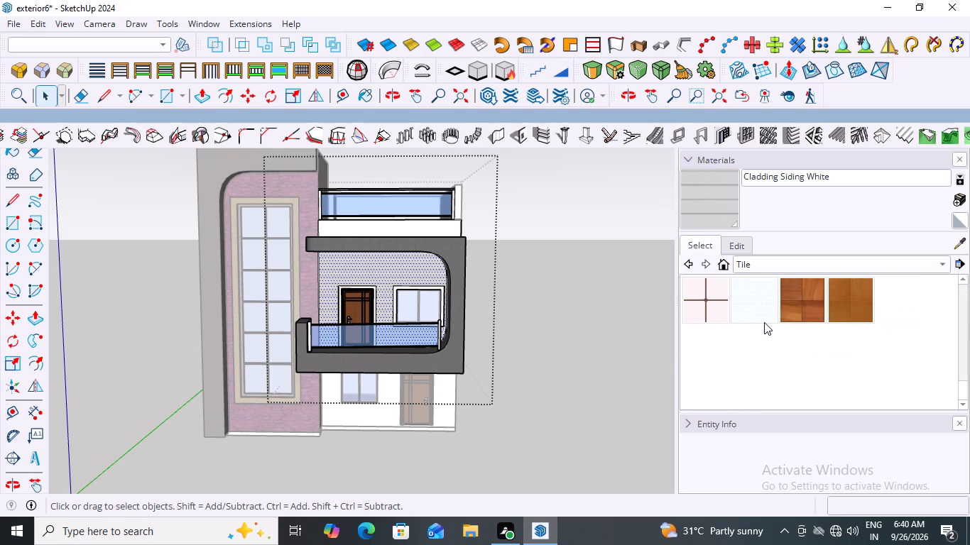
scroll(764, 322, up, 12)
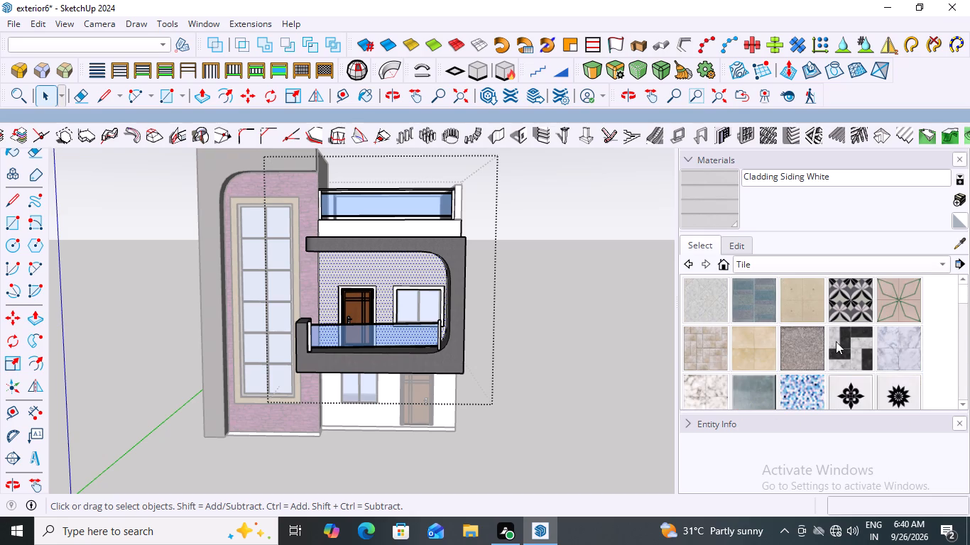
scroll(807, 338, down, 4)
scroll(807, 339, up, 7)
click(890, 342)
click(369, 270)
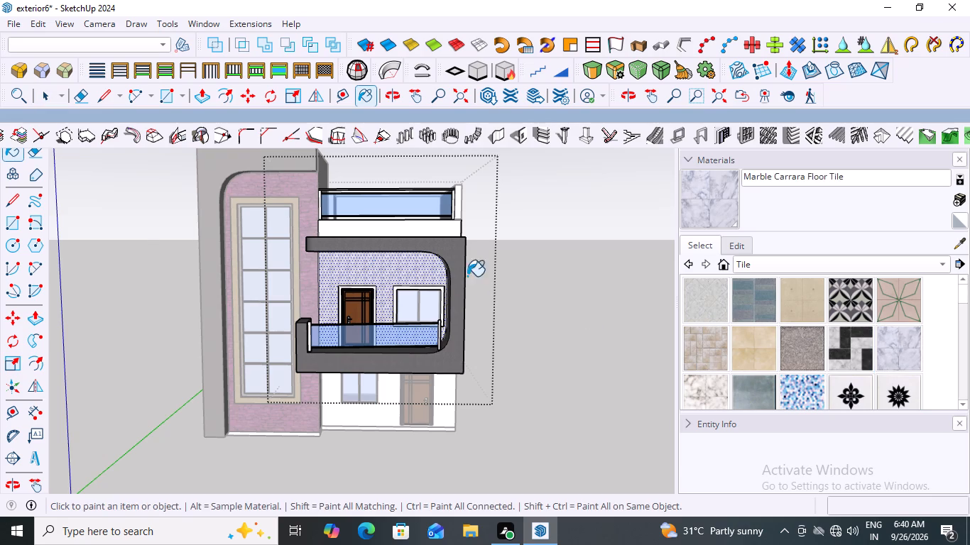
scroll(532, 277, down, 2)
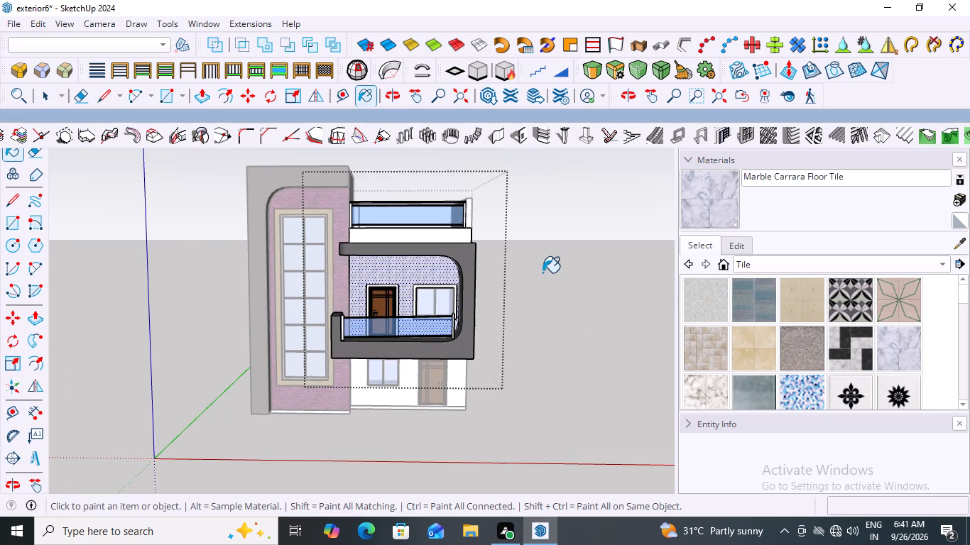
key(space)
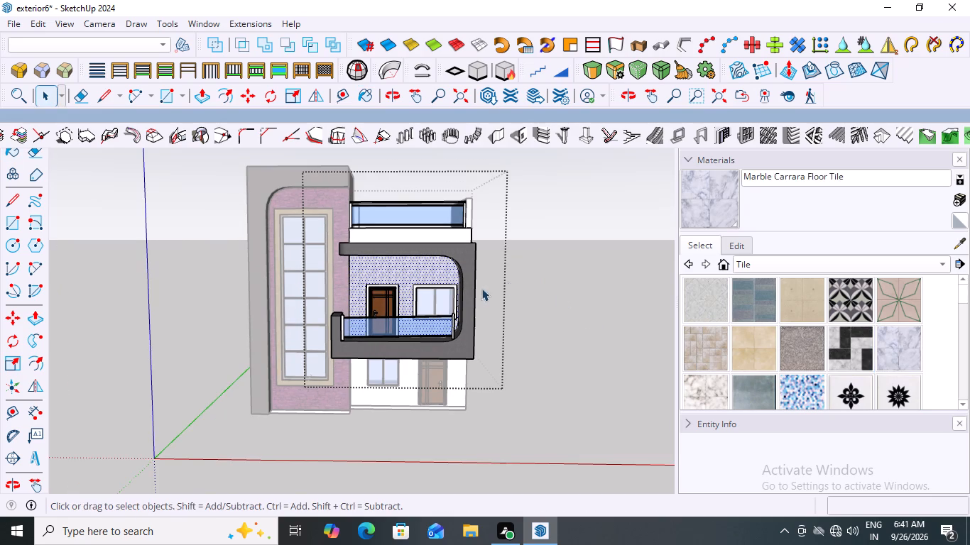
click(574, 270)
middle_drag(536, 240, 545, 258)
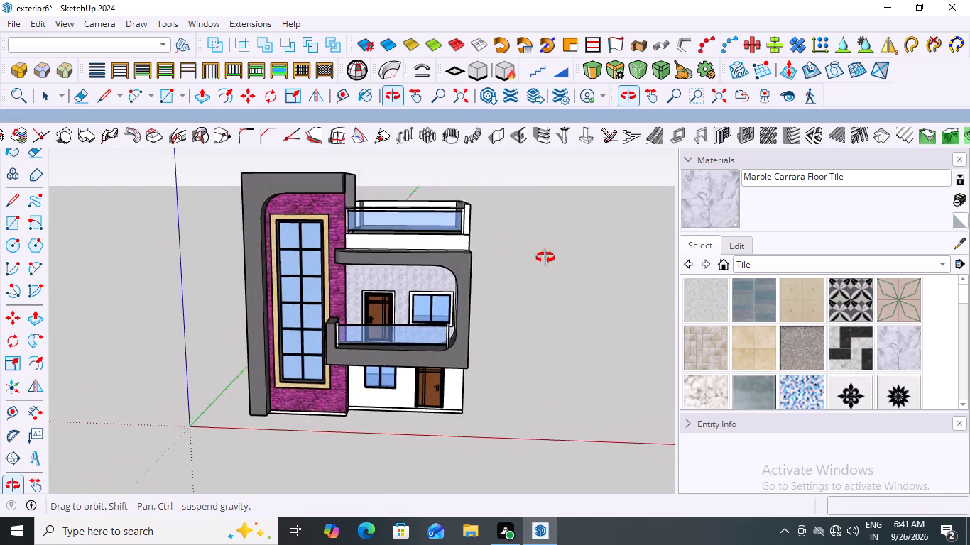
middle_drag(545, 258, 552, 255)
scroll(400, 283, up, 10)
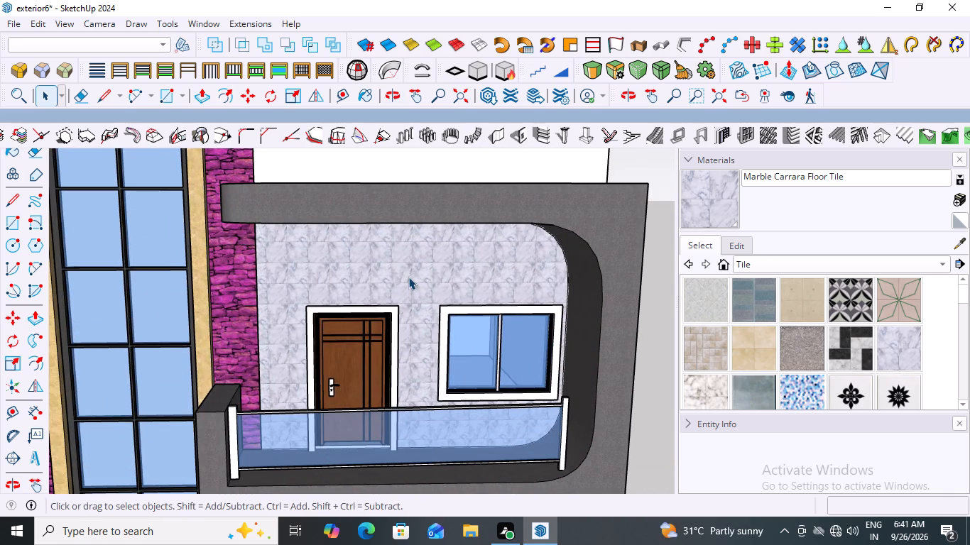
Reopen the balcony group and paint the wall behind the balcony with Cladding Siding Tan from the Brick, Cladding and Siding materials.
key(ctrl+z)
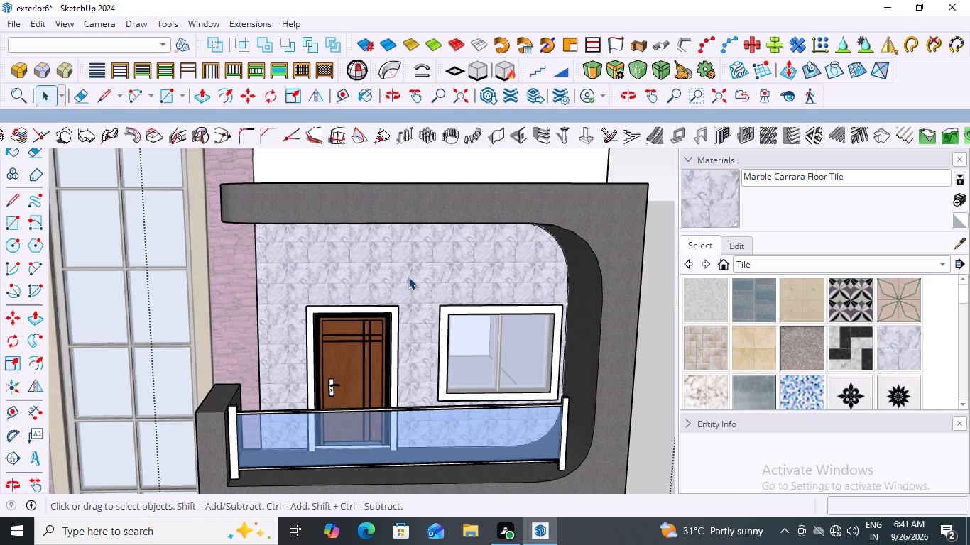
click(472, 277)
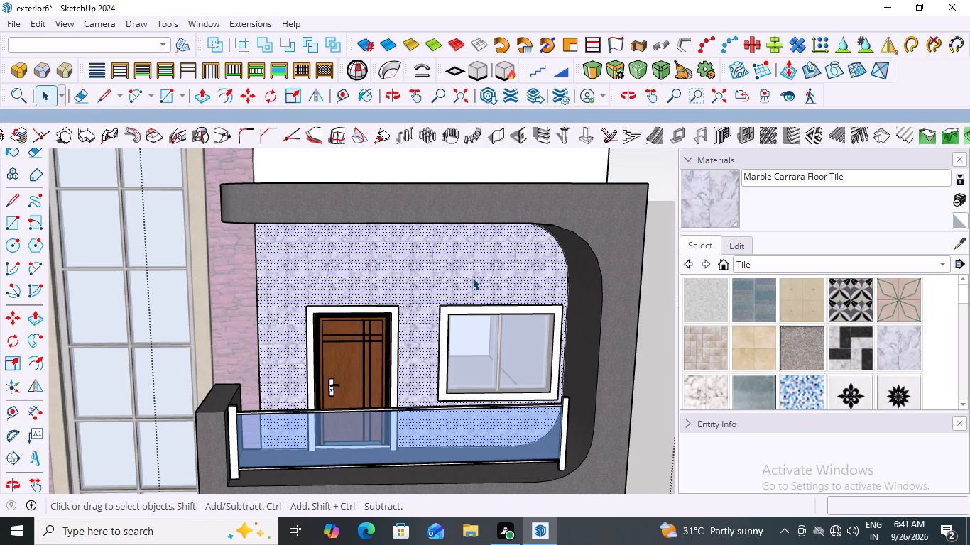
scroll(835, 322, down, 4)
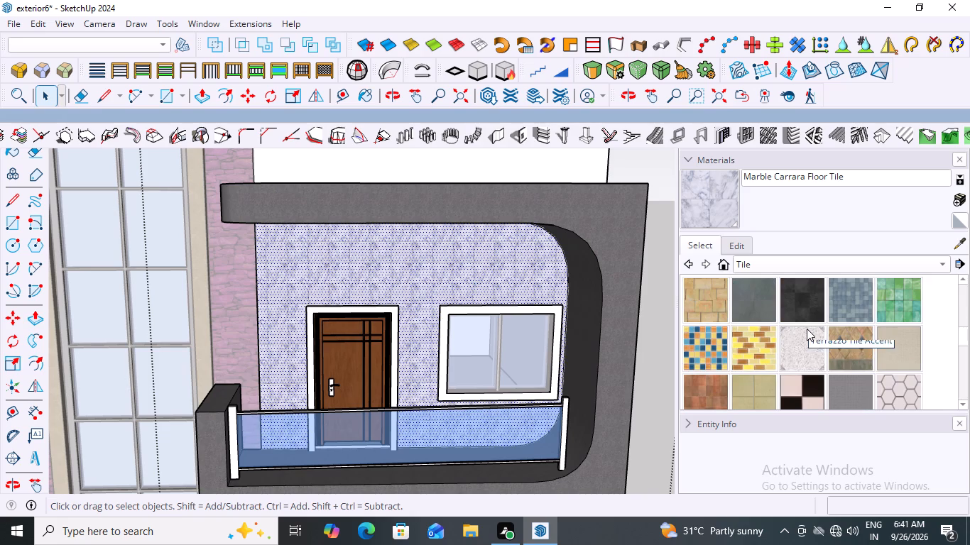
click(949, 265)
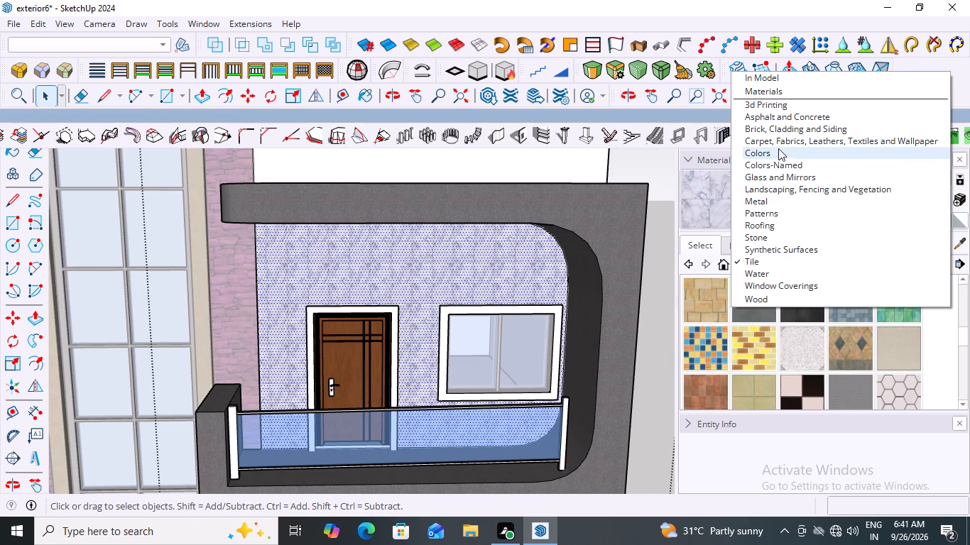
click(763, 128)
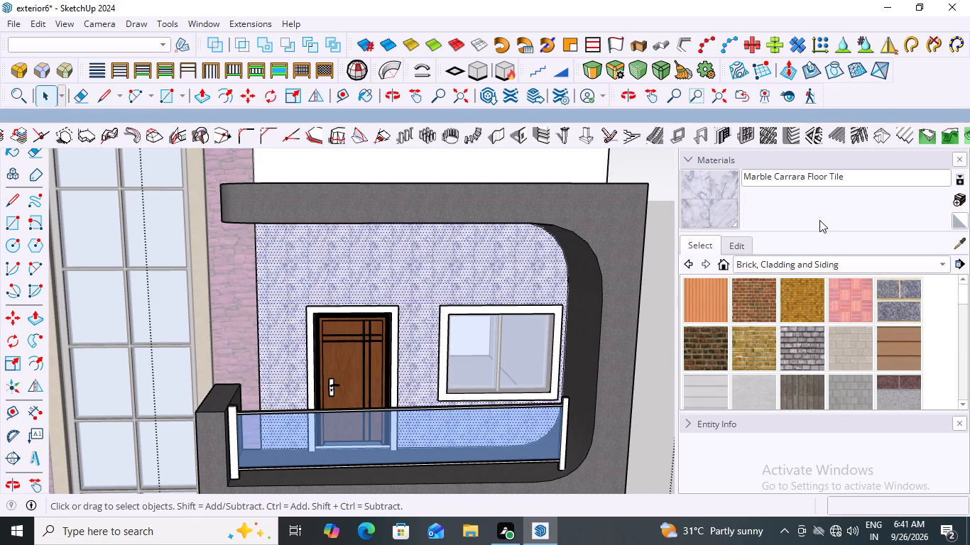
scroll(780, 346, down, 3)
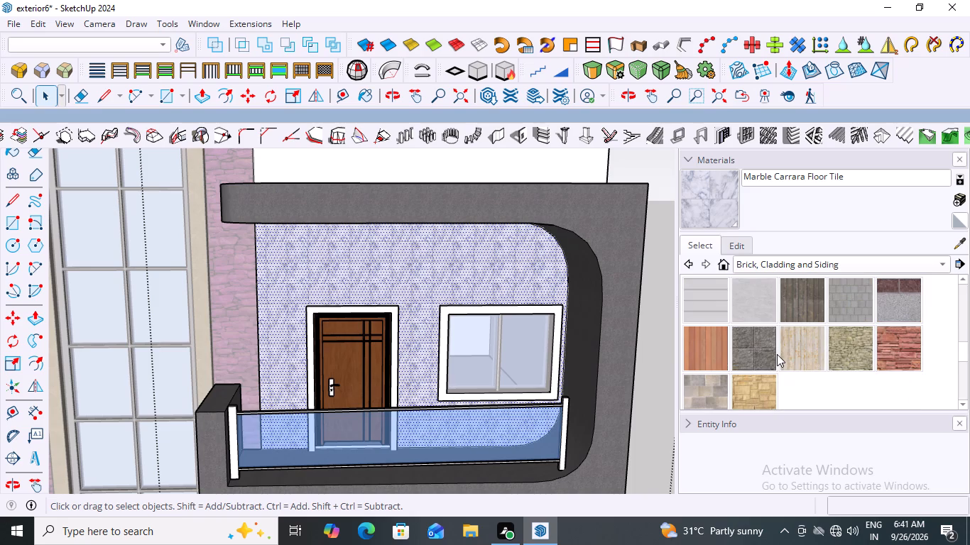
scroll(777, 354, down, 1)
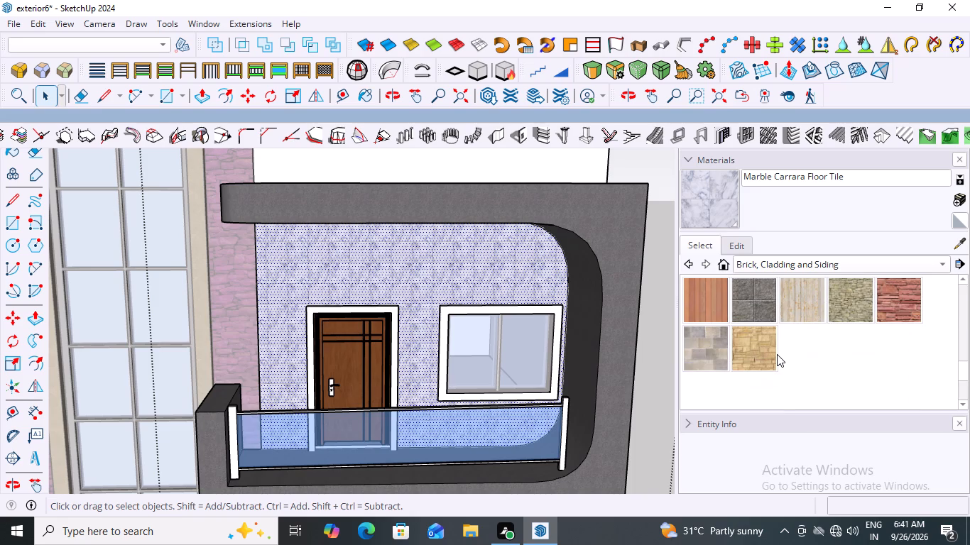
scroll(777, 354, up, 2)
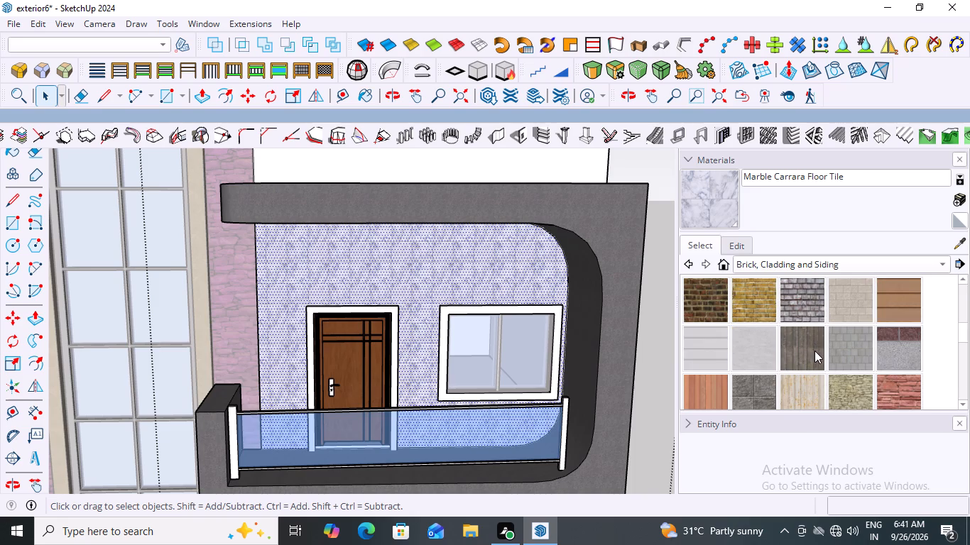
scroll(809, 338, up, 4)
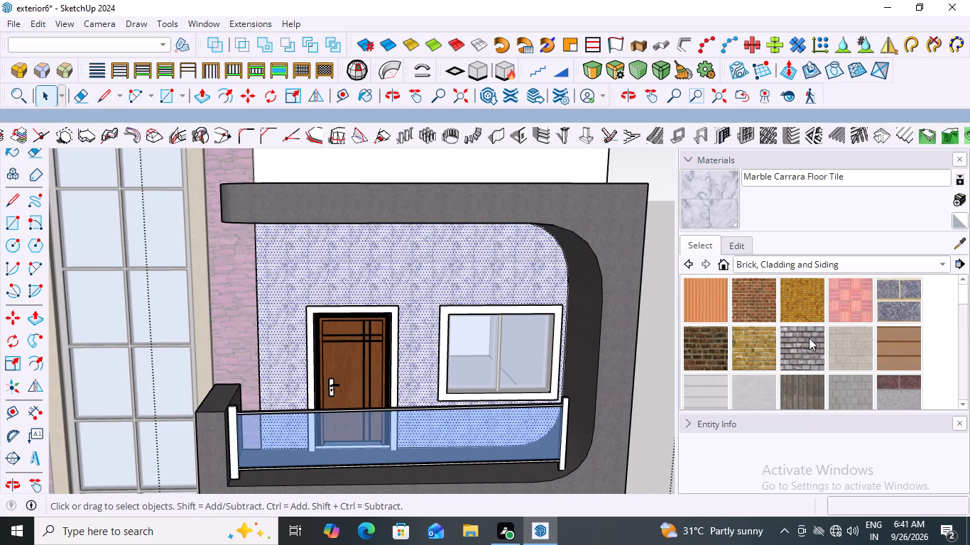
scroll(809, 338, down, 2)
click(897, 307)
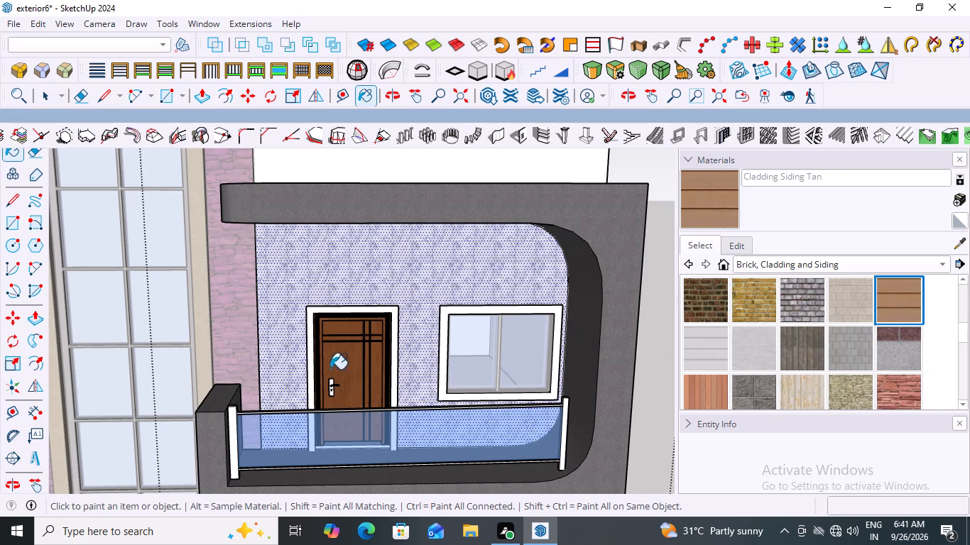
click(488, 249)
scroll(432, 277, down, 10)
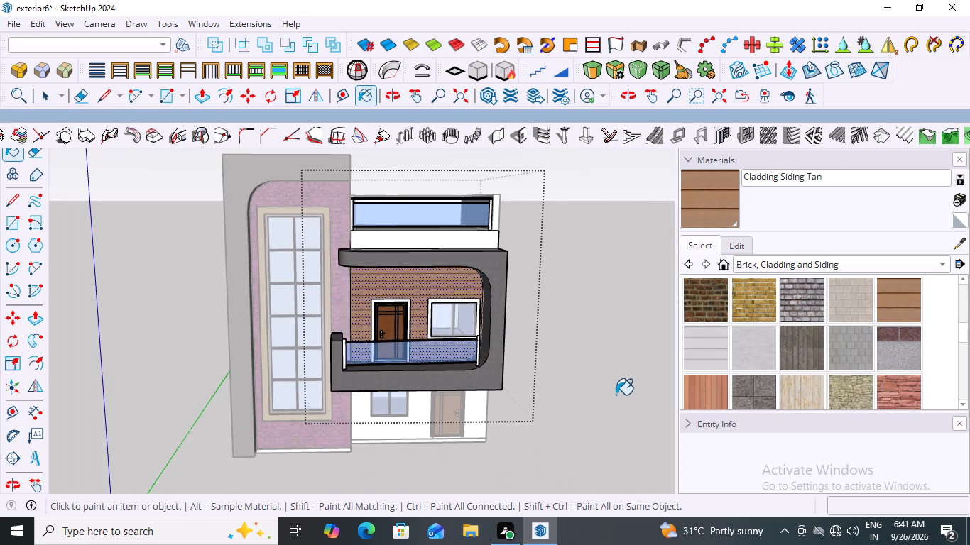
key(space)
click(604, 384)
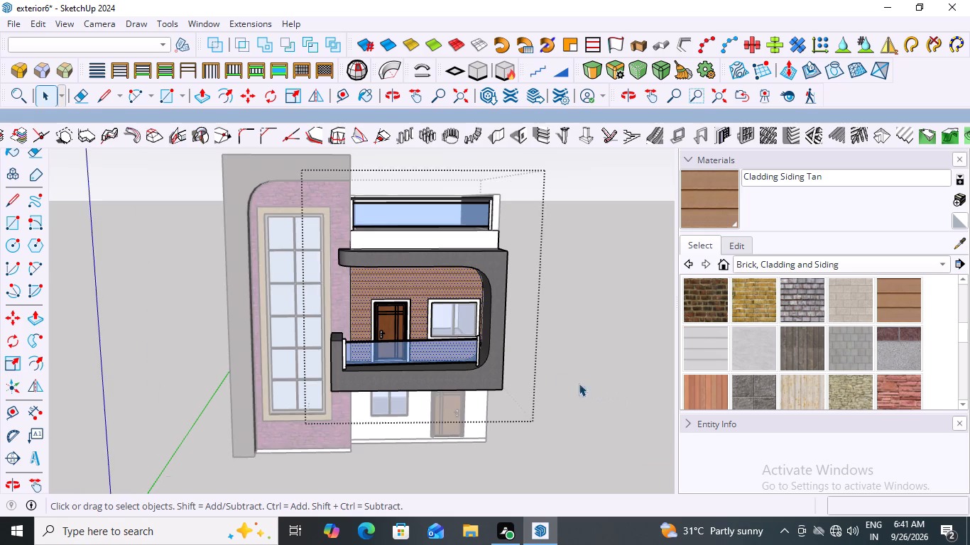
Examine the front facade from several angles, including the balcony wall and the ground-floor wall beneath it.
scroll(541, 353, down, 1)
middle_drag(543, 353, 486, 314)
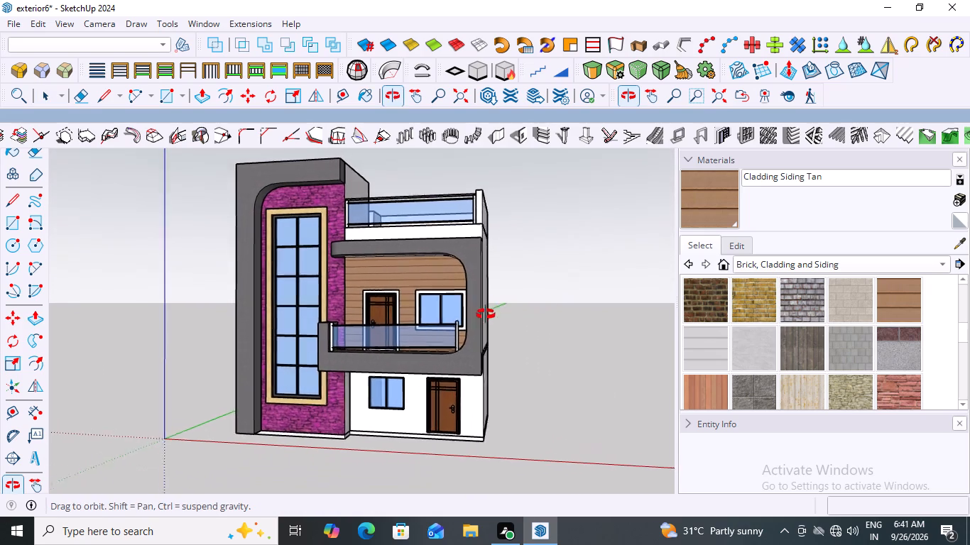
middle_drag(486, 314, 494, 314)
scroll(405, 397, up, 1)
middle_drag(406, 375, 454, 324)
scroll(454, 324, up, 5)
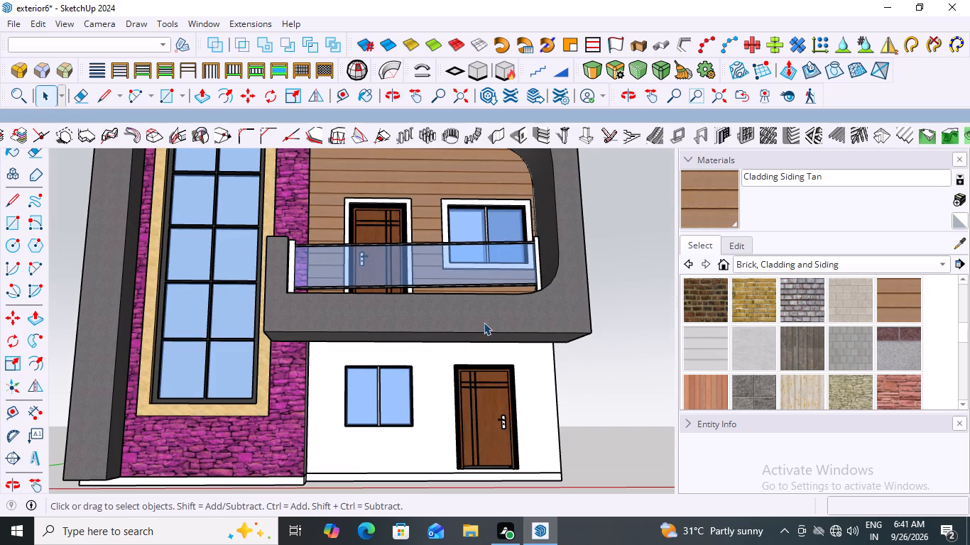
Open the upper-floor group and paint its side wall beside the balcony with Cladding Siding Tan.
scroll(484, 322, down, 2)
middle_drag(580, 312, 388, 415)
click(446, 334)
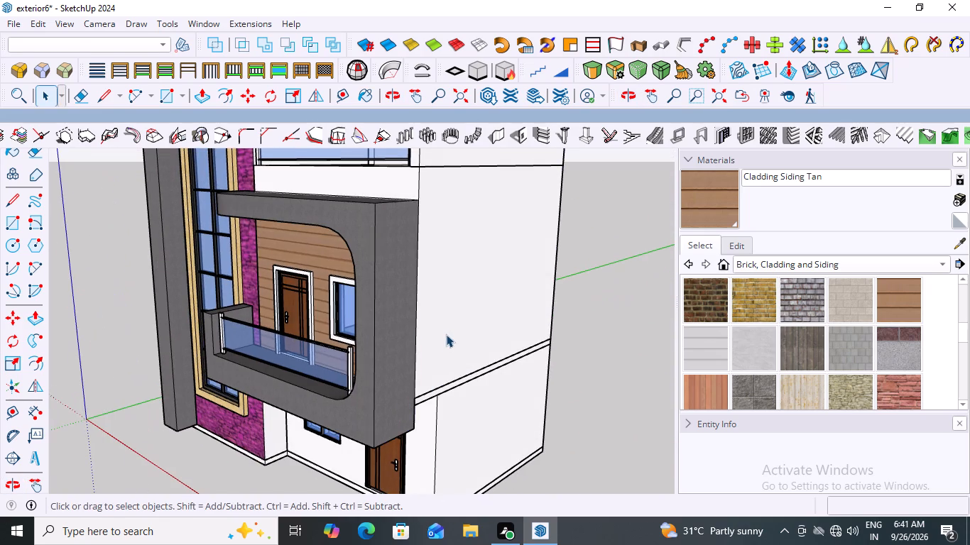
click(463, 319)
click(463, 319)
click(463, 319)
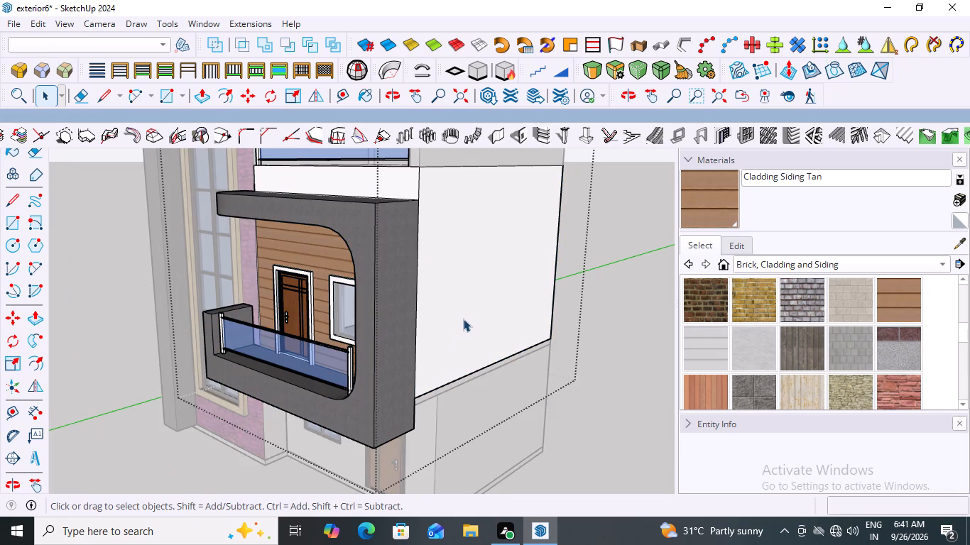
click(463, 319)
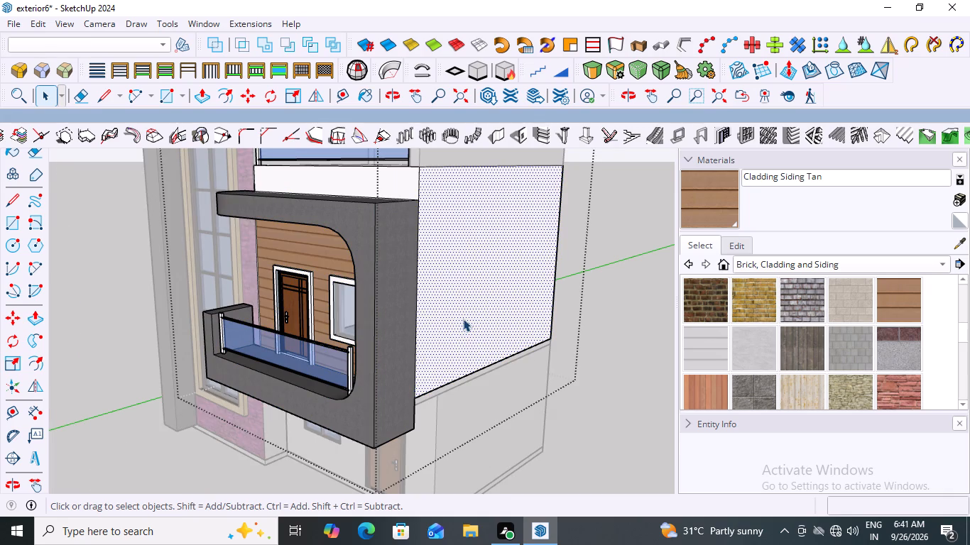
click(701, 200)
click(485, 246)
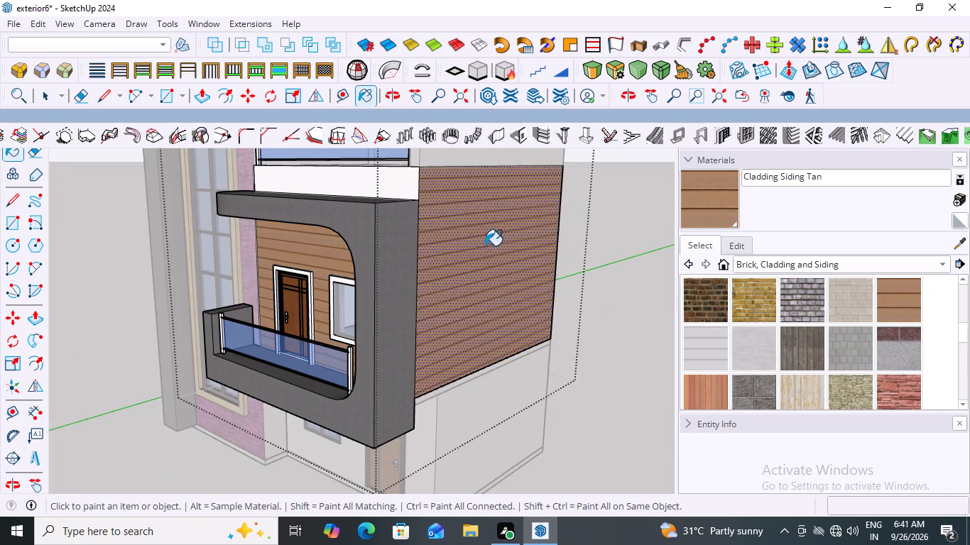
Paint the upper floor's rear wall and the front band below the terrace railing with Cladding Siding Tan, and leave group editing.
scroll(476, 287, down, 5)
middle_drag(560, 313, 52, 338)
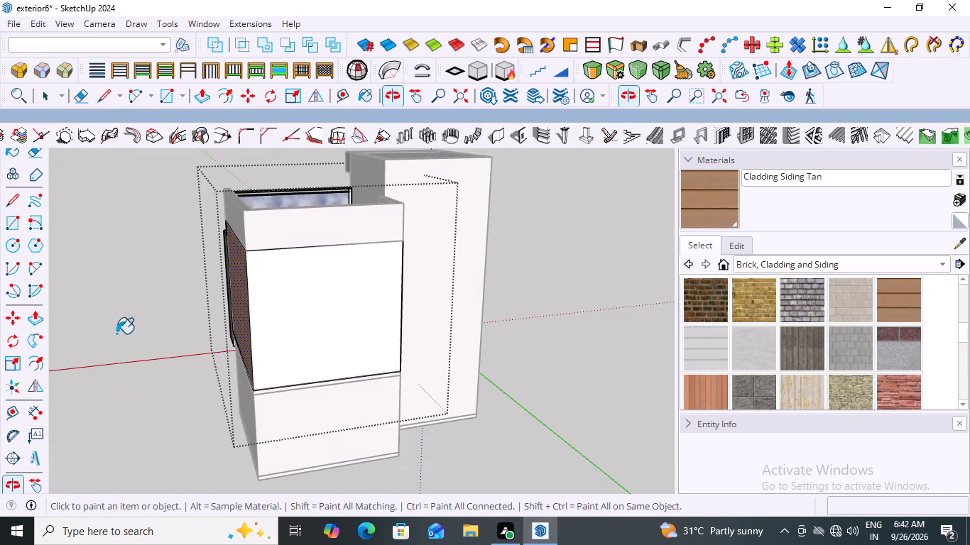
click(299, 319)
middle_drag(181, 364, 608, 358)
middle_drag(325, 358, 505, 347)
click(398, 246)
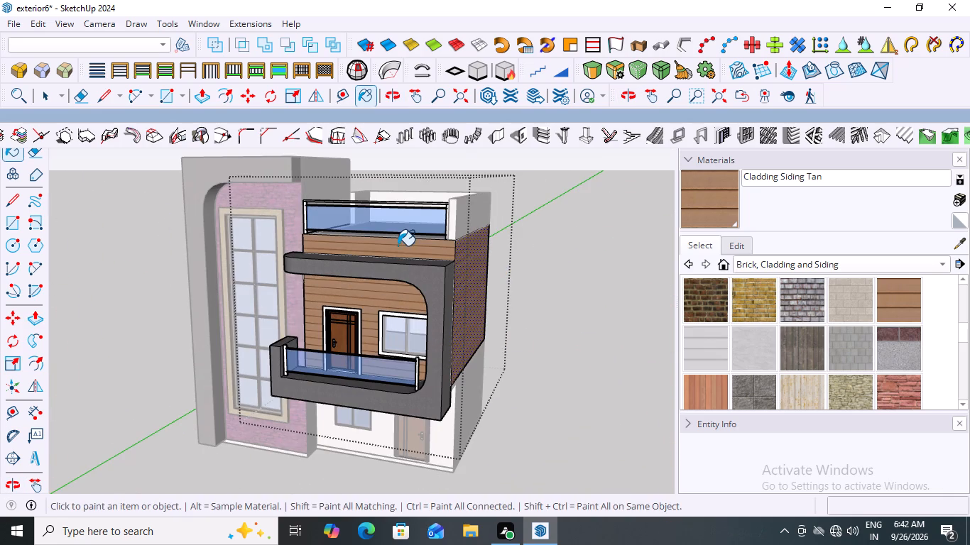
middle_drag(478, 382, 555, 312)
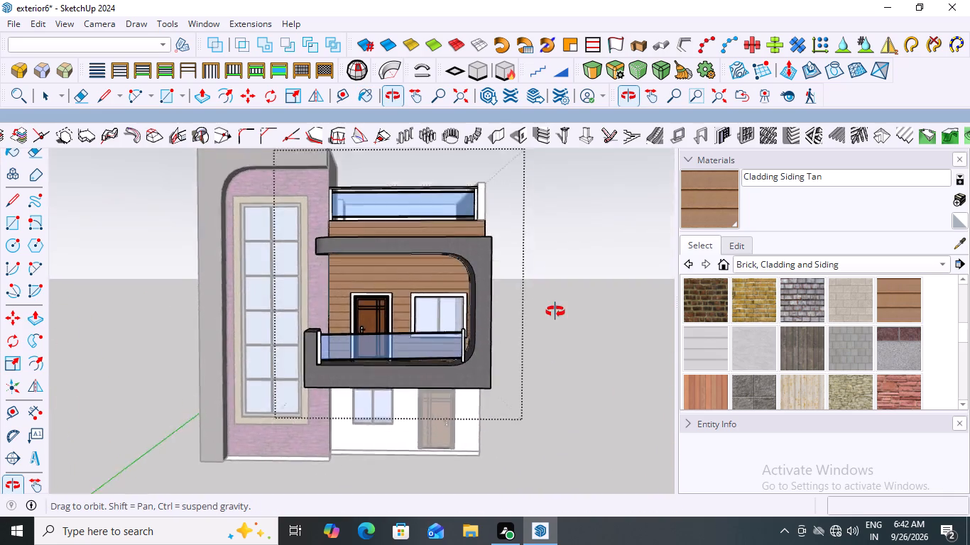
middle_drag(555, 312, 552, 285)
scroll(218, 464, down, 2)
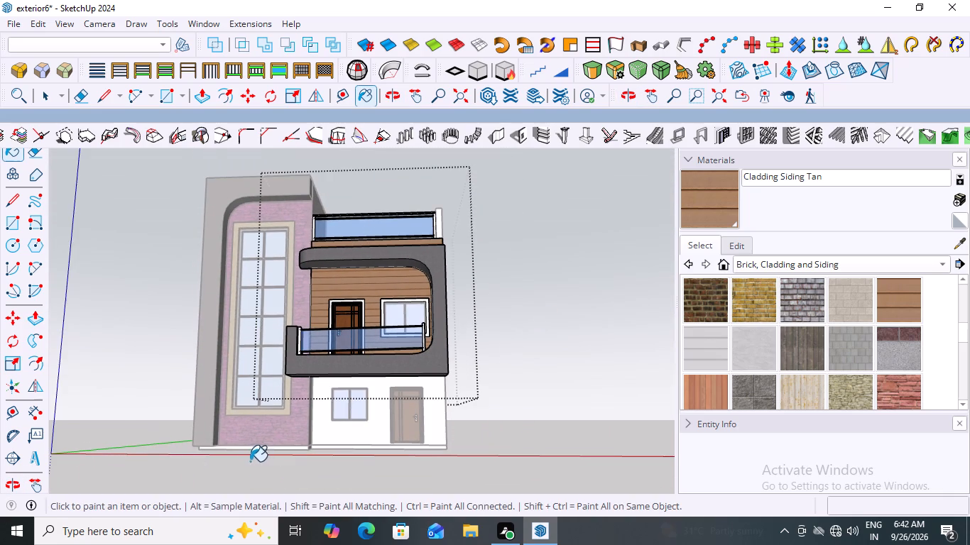
middle_drag(375, 414, 97, 512)
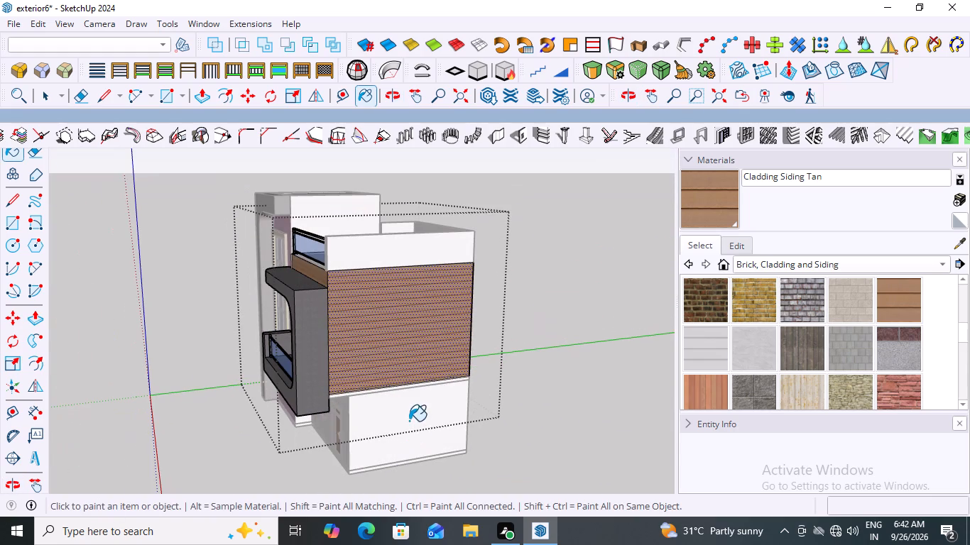
click(409, 421)
middle_drag(485, 431, 592, 394)
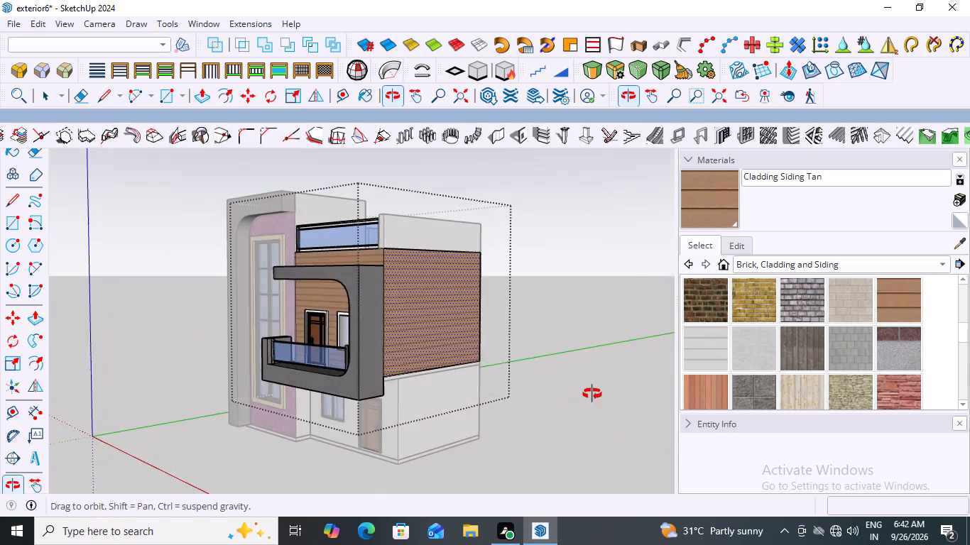
middle_drag(592, 394, 598, 397)
key(space)
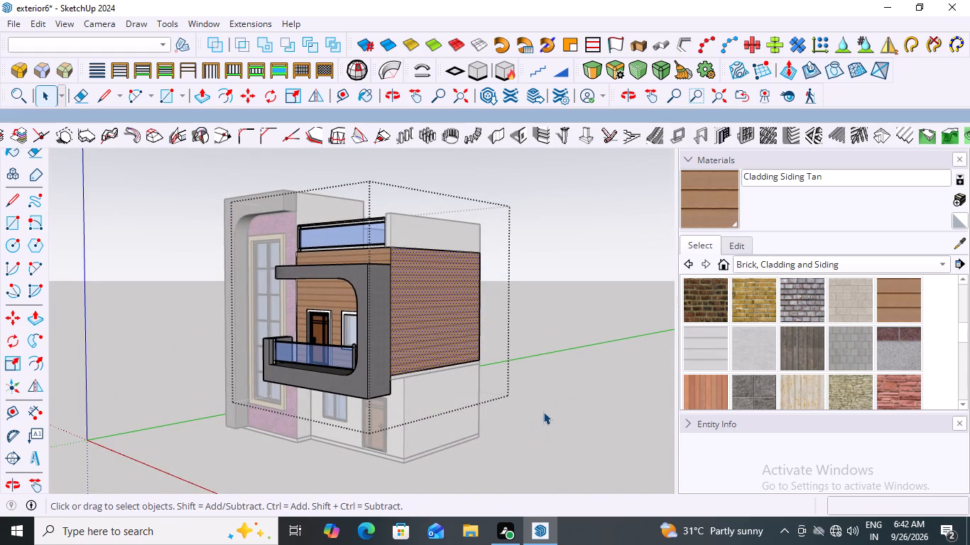
click(552, 406)
Open the ground-floor group and paint the front wall around the window and door with Cladding Siding Tan.
scroll(437, 412, down, 4)
middle_drag(410, 409, 537, 419)
scroll(398, 420, up, 6)
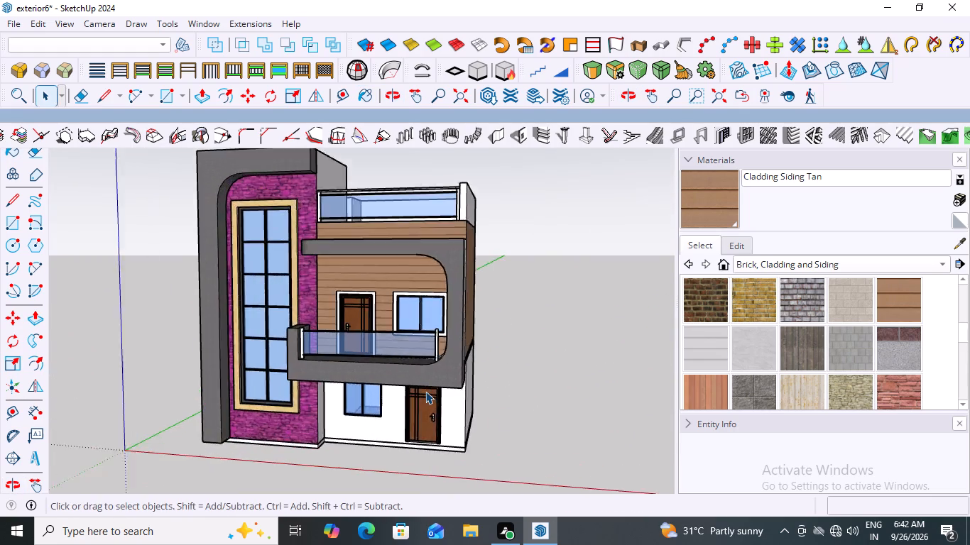
scroll(425, 391, up, 6)
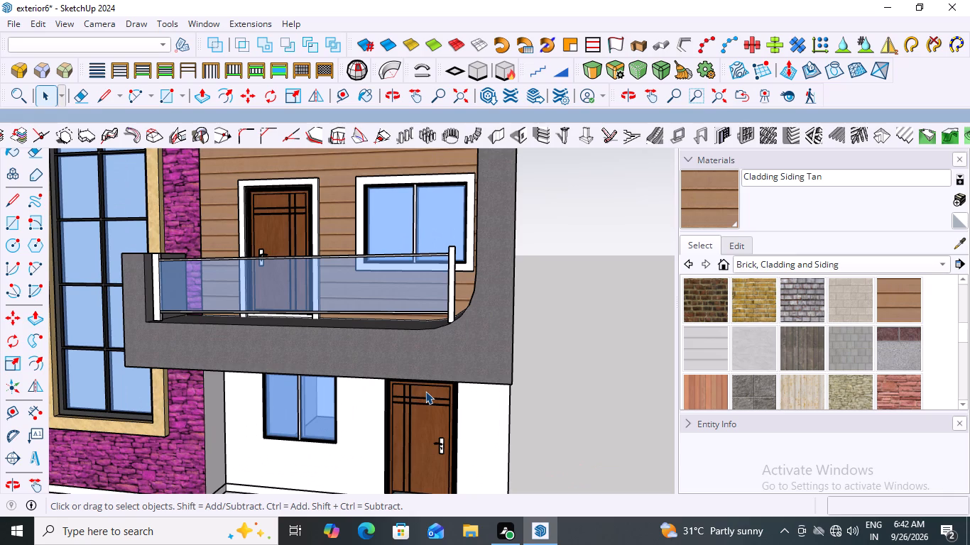
click(364, 433)
double_click(364, 433)
click(364, 433)
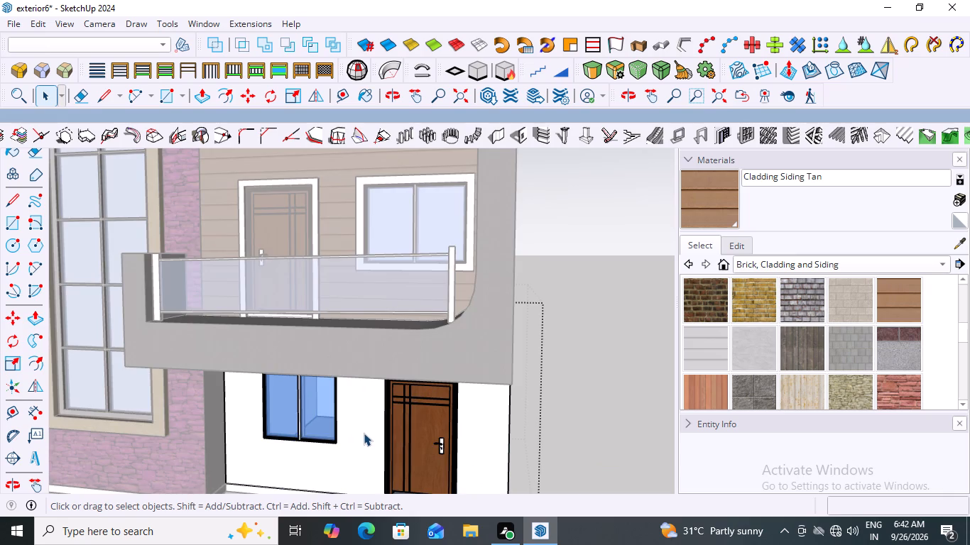
click(707, 189)
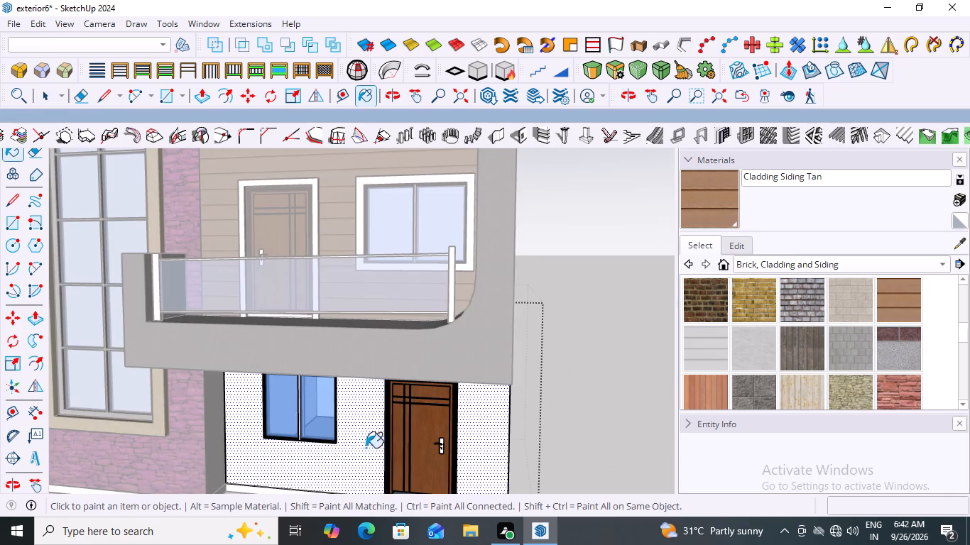
click(357, 442)
Paint the ground floor's side and rear walls with Cladding Siding Tan and leave group editing.
middle_drag(679, 418, 548, 435)
scroll(549, 419, down, 2)
middle_drag(570, 388, 474, 408)
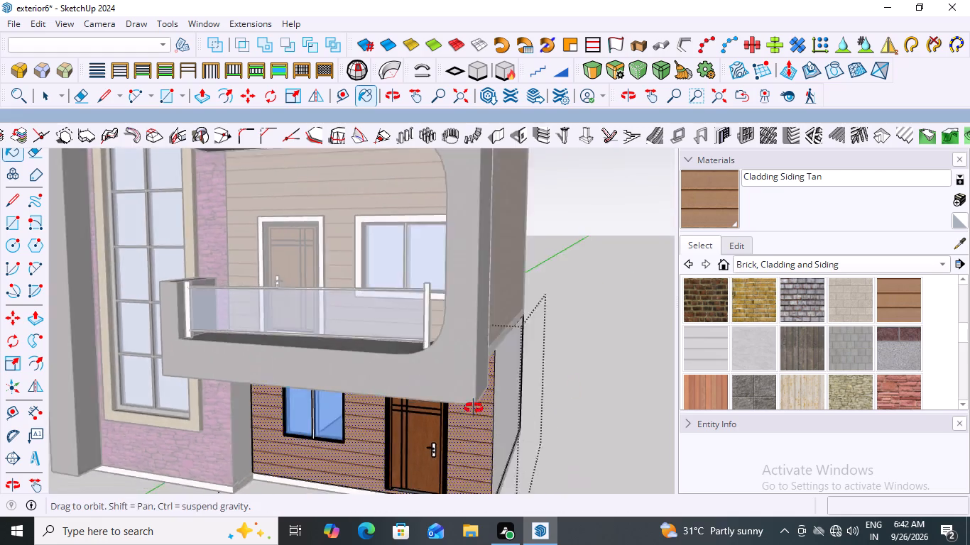
middle_drag(474, 408, 420, 411)
click(446, 406)
scroll(246, 396, down, 2)
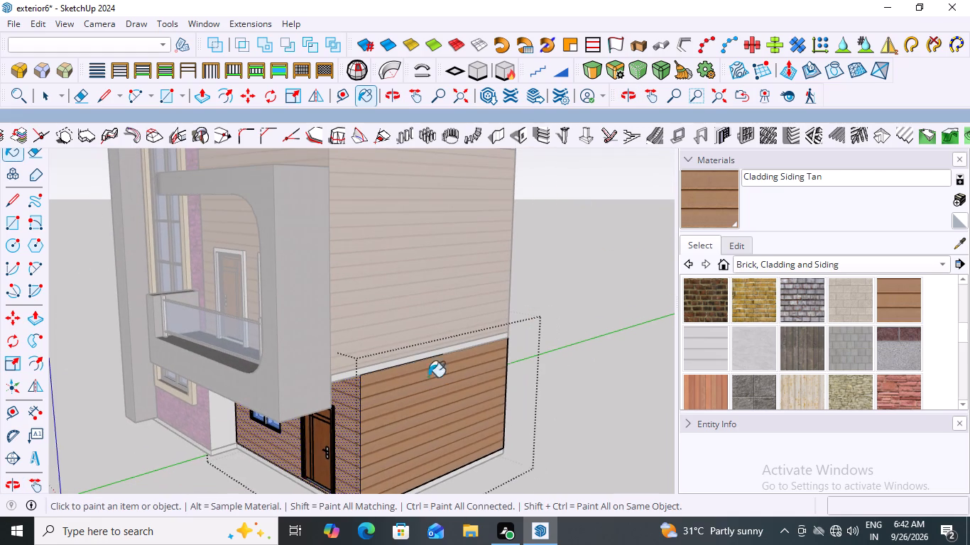
scroll(280, 392, down, 4)
middle_drag(529, 370, 89, 418)
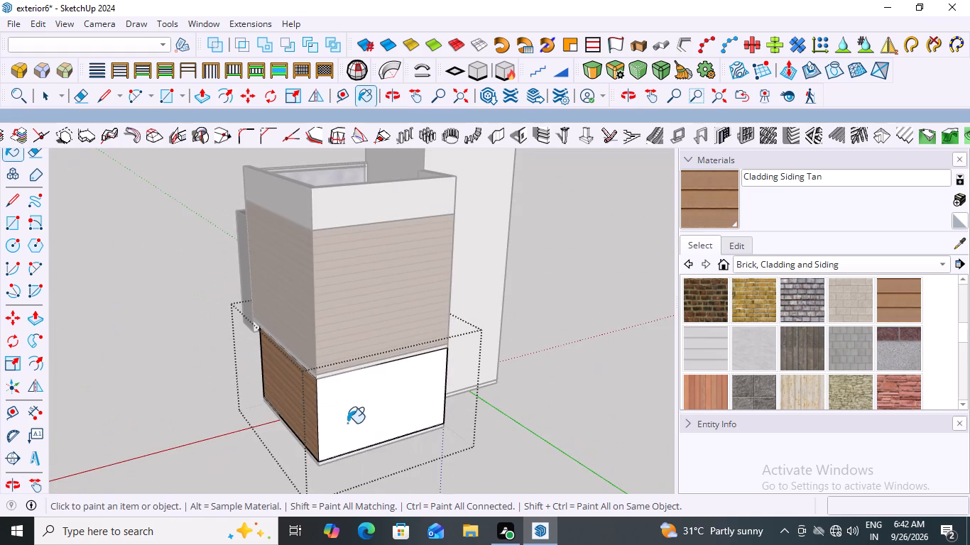
click(375, 421)
middle_drag(185, 424, 633, 375)
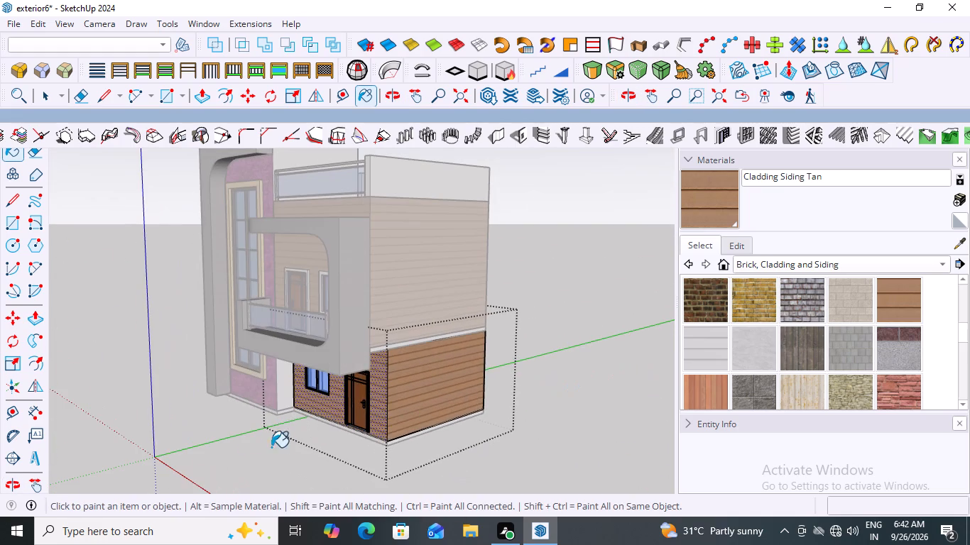
scroll(368, 438, down, 2)
middle_drag(392, 421, 526, 405)
scroll(476, 411, up, 1)
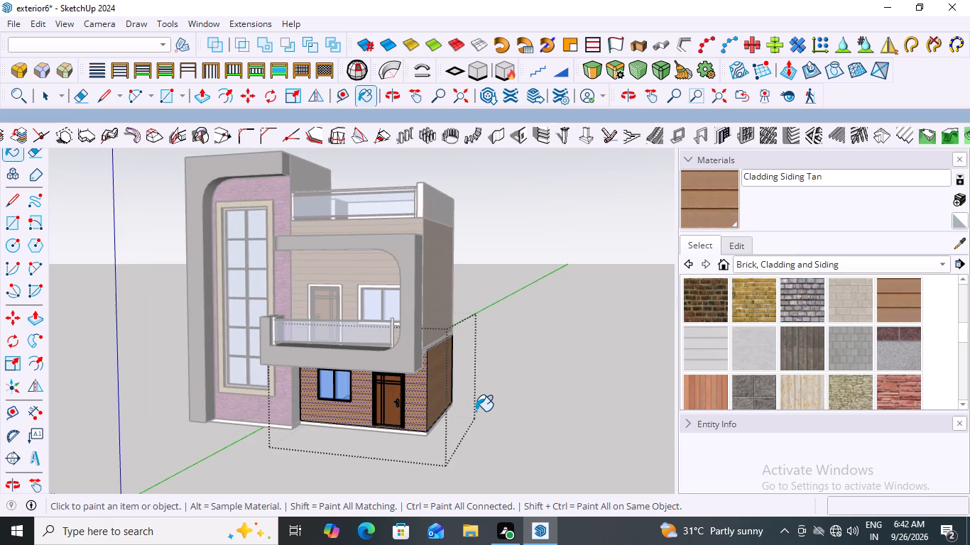
key(space)
click(496, 395)
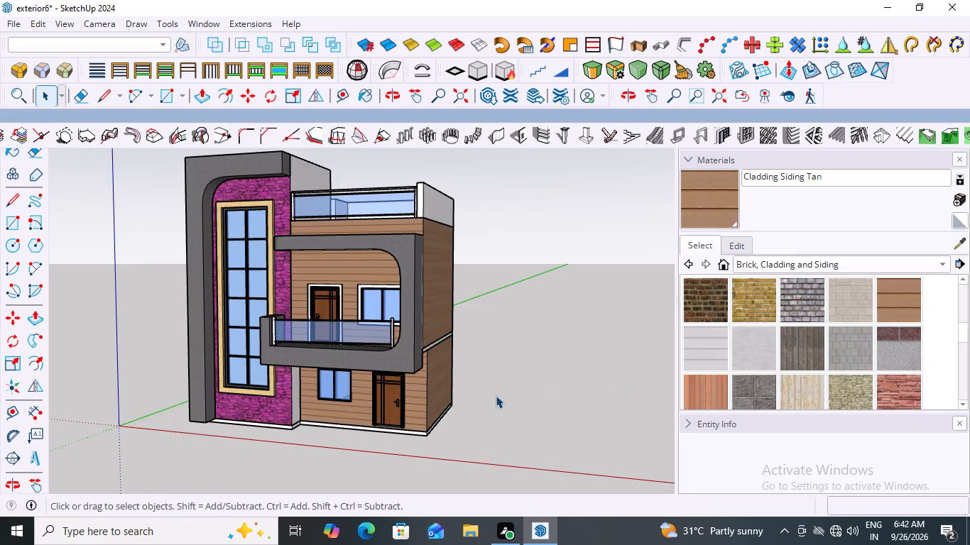
Examine the clad front and side walls, including the white band between the two floors.
scroll(466, 397, down, 2)
middle_drag(455, 409, 549, 410)
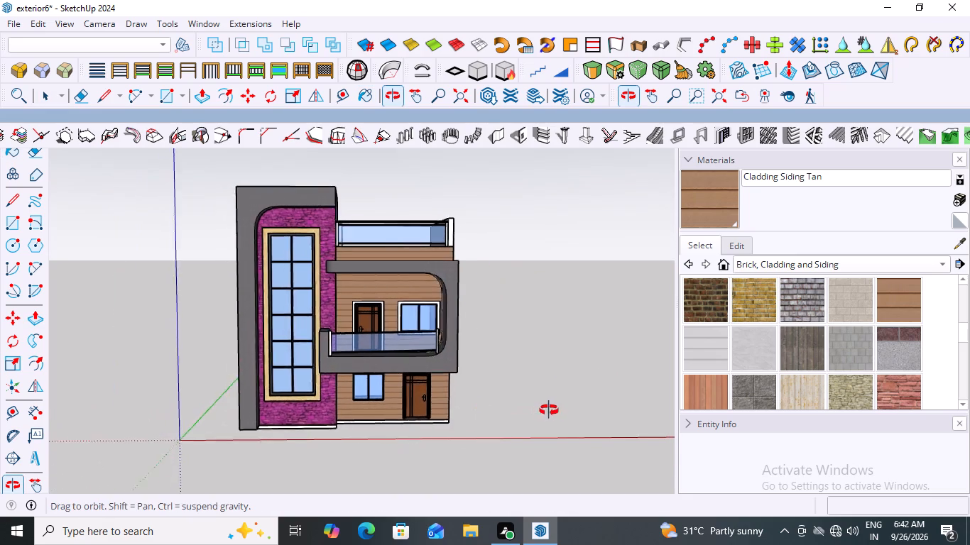
middle_drag(549, 410, 570, 411)
middle_drag(498, 393, 466, 403)
scroll(387, 400, up, 2)
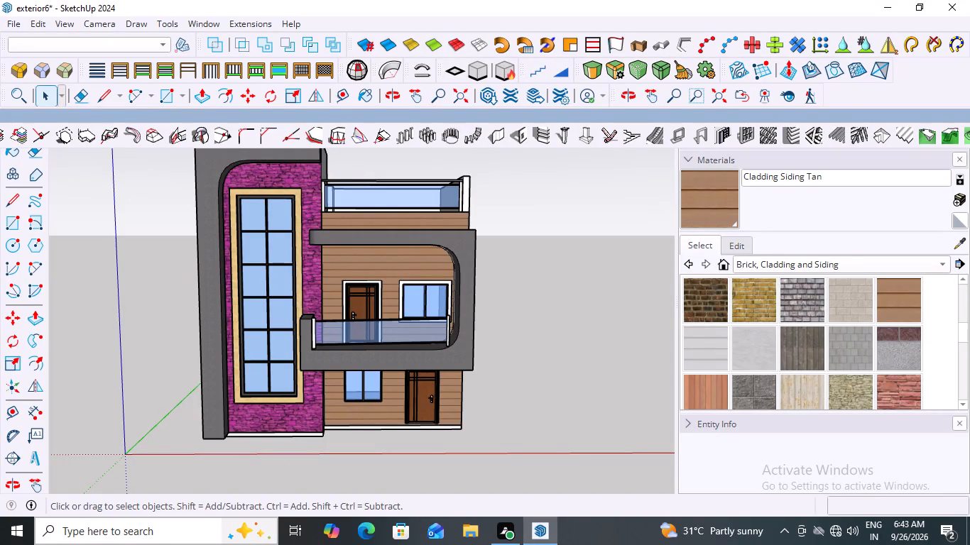
scroll(236, 493, down, 9)
middle_drag(426, 390, 355, 357)
scroll(295, 436, up, 7)
middle_drag(486, 324, 317, 317)
scroll(353, 418, up, 2)
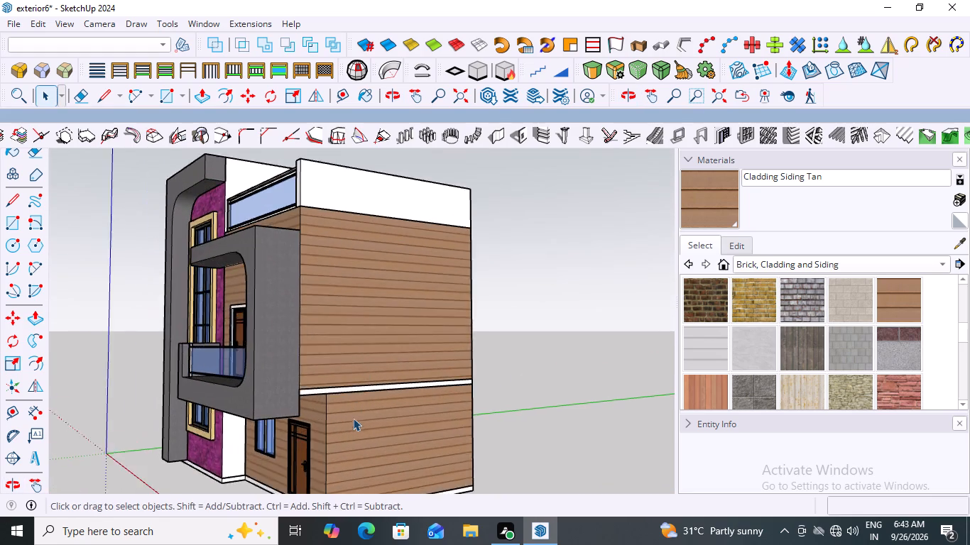
scroll(353, 418, up, 3)
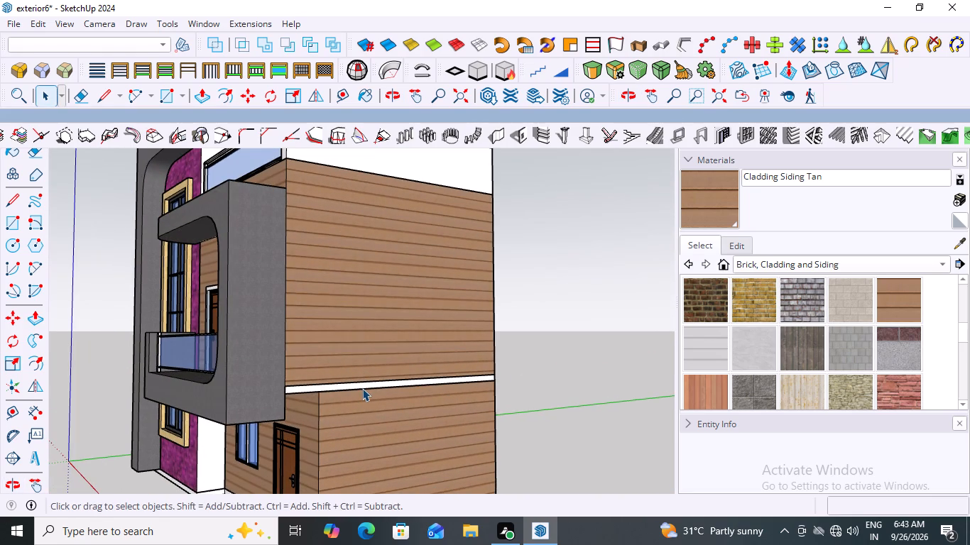
click(356, 385)
click(577, 348)
scroll(452, 391, down, 3)
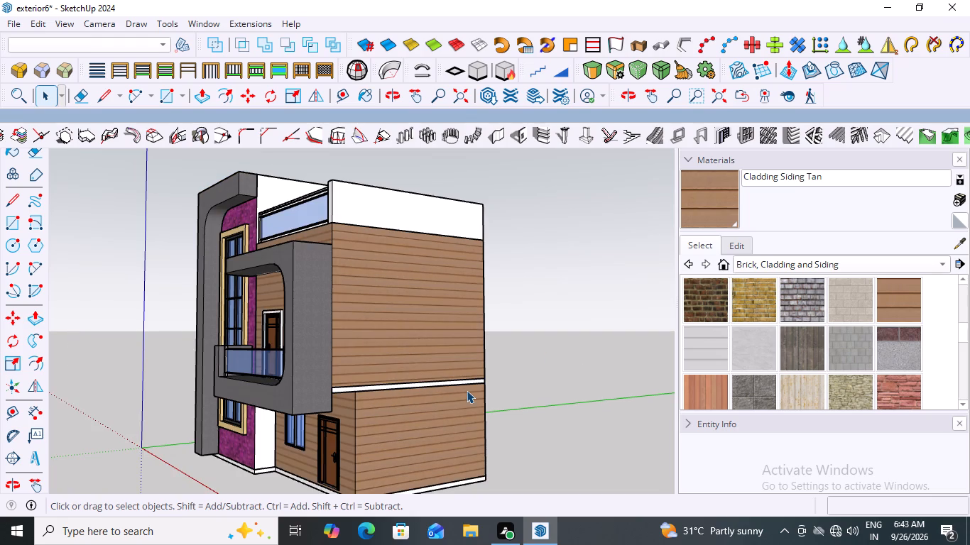
Examine the house from the rear, the roof terrace and below to review the finishes on all sides.
scroll(283, 280, down, 2)
middle_drag(369, 221, 214, 338)
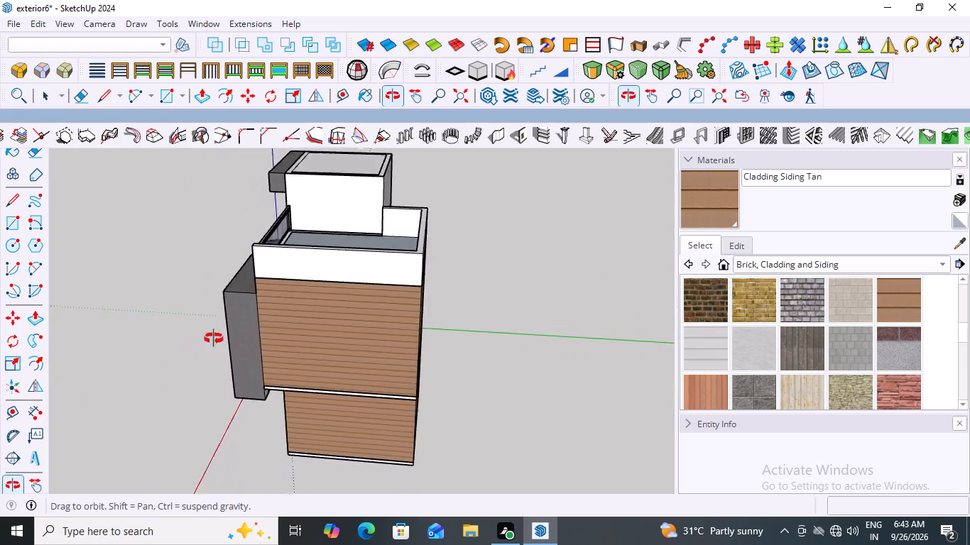
middle_drag(214, 338, 572, 285)
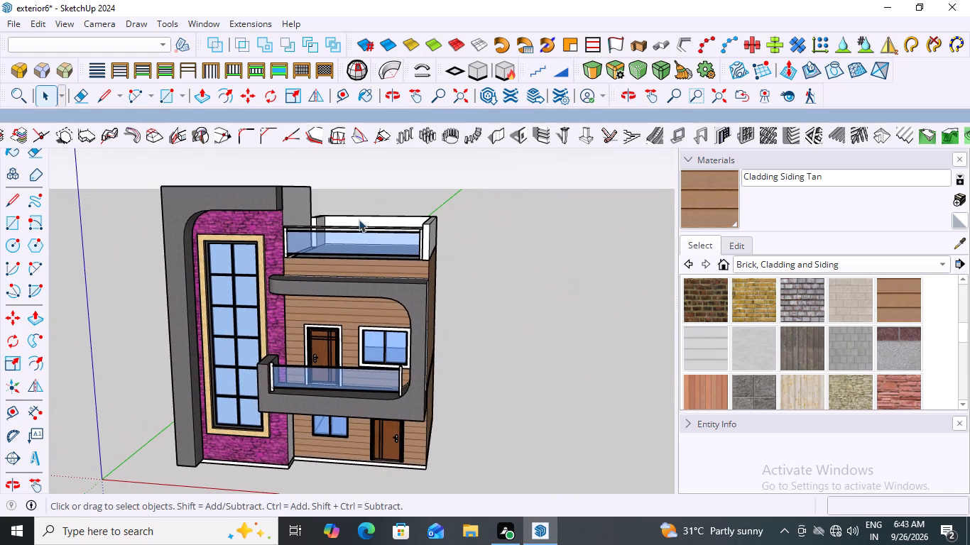
middle_drag(356, 219, 258, 247)
scroll(292, 220, up, 3)
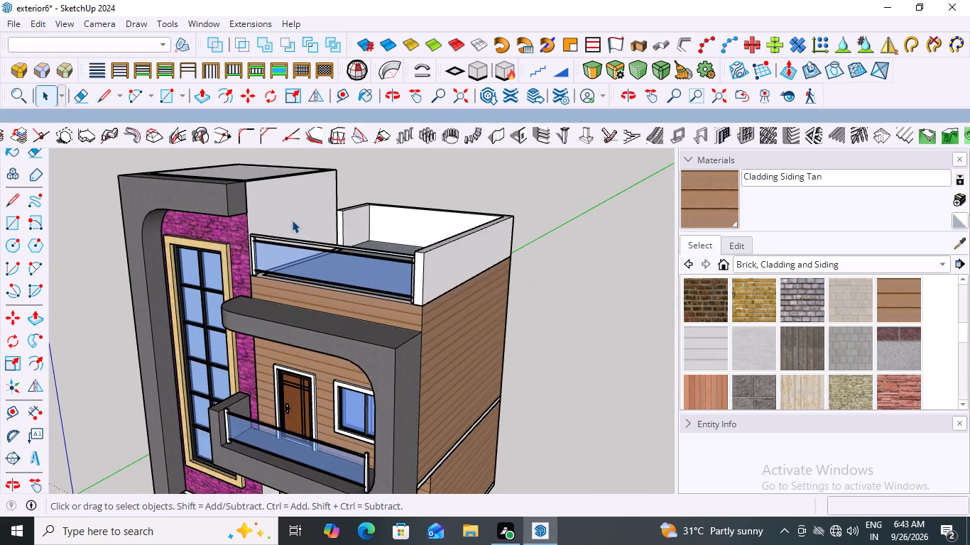
scroll(292, 220, down, 8)
middle_drag(382, 232, 103, 263)
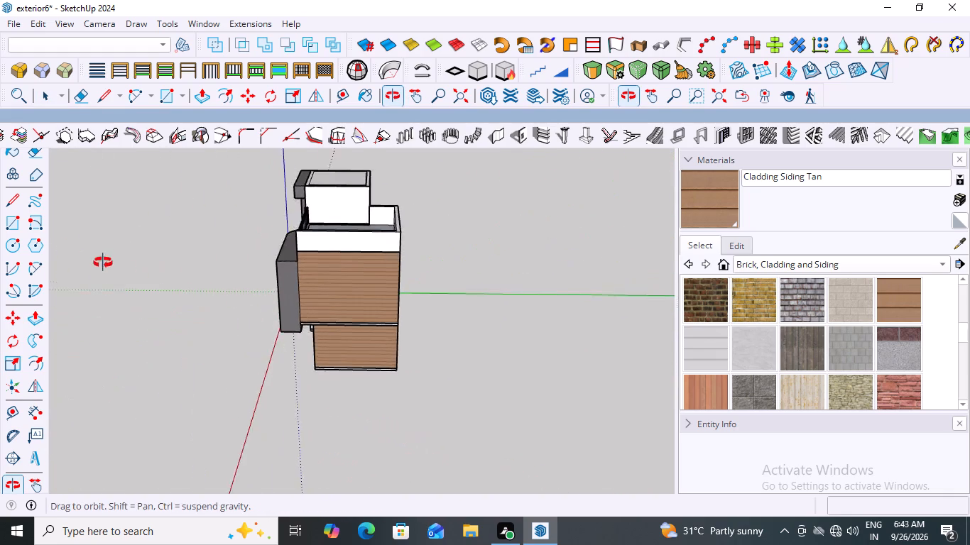
middle_drag(103, 263, 0, 229)
middle_drag(580, 221, 366, 243)
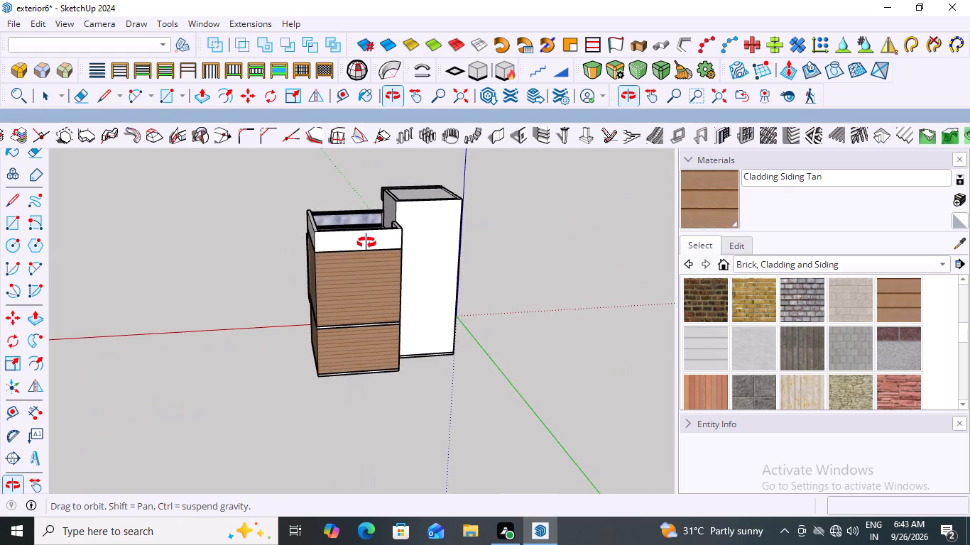
middle_drag(366, 243, 555, 232)
middle_drag(341, 248, 701, 226)
middle_drag(392, 291, 649, 252)
scroll(449, 362, up, 2)
middle_drag(393, 313, 387, 226)
scroll(387, 246, down, 1)
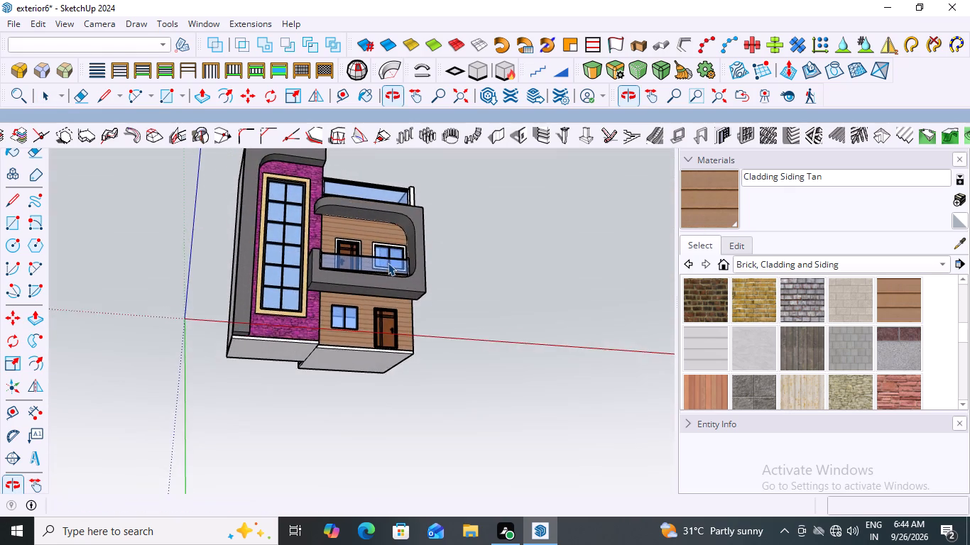
Examine the front facade, especially the white frames around the balcony door and window.
middle_drag(408, 246, 371, 348)
click(476, 275)
scroll(356, 274, up, 6)
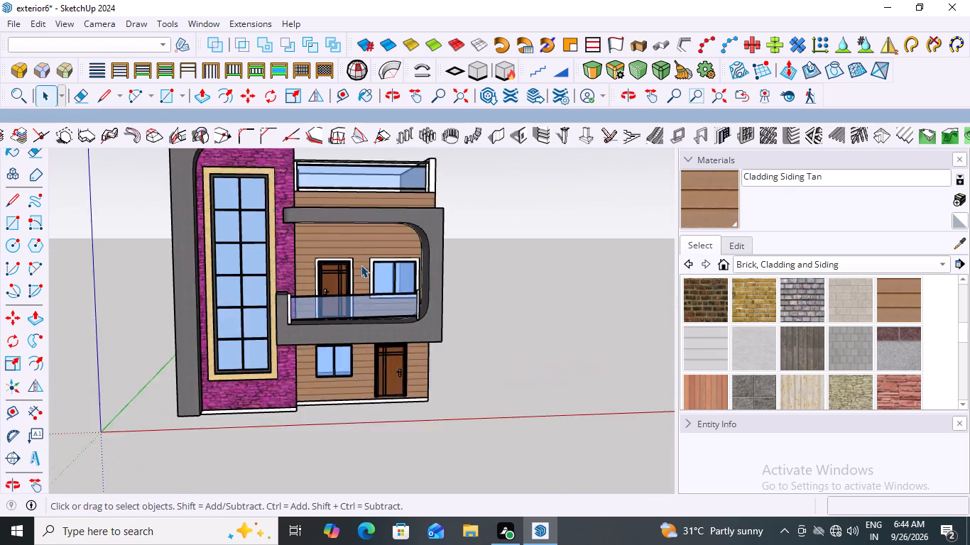
scroll(361, 265, up, 6)
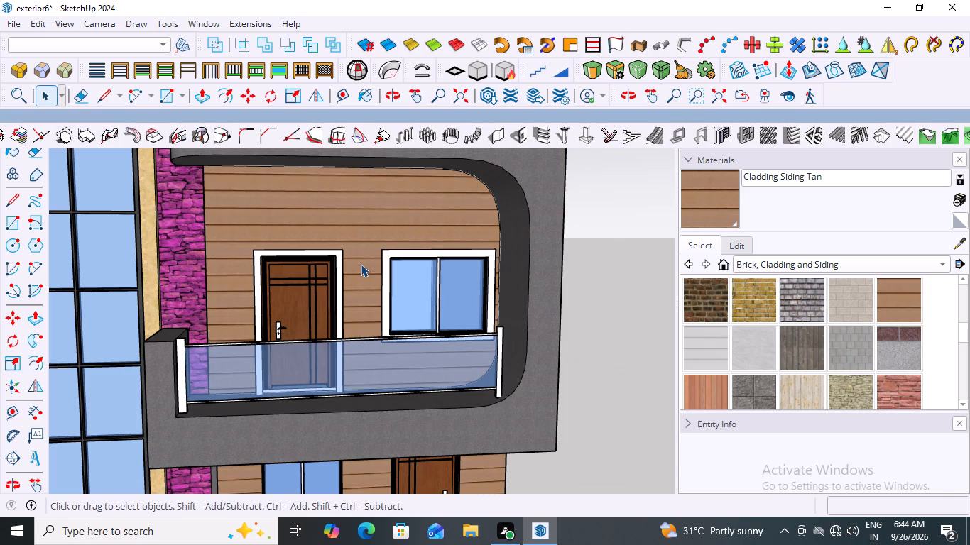
scroll(377, 268, up, 2)
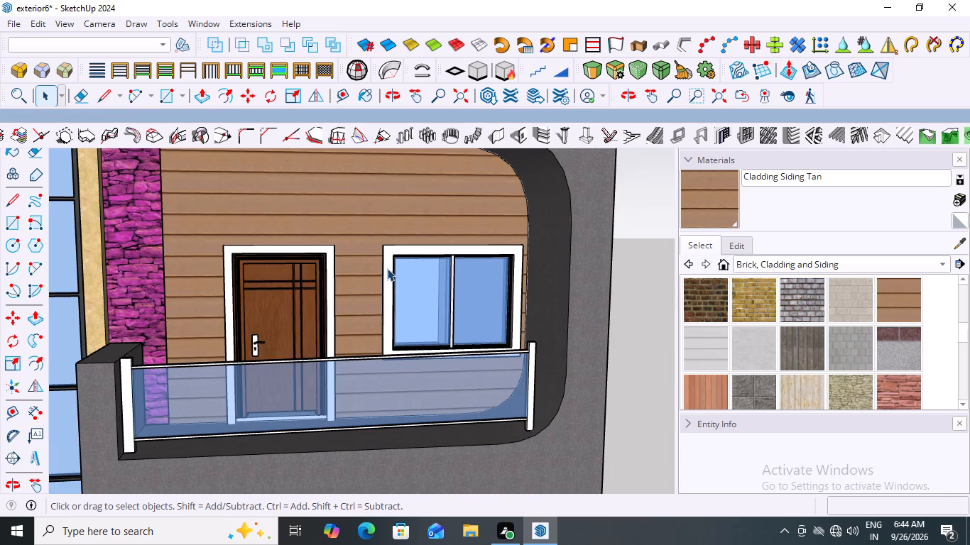
scroll(387, 268, down, 13)
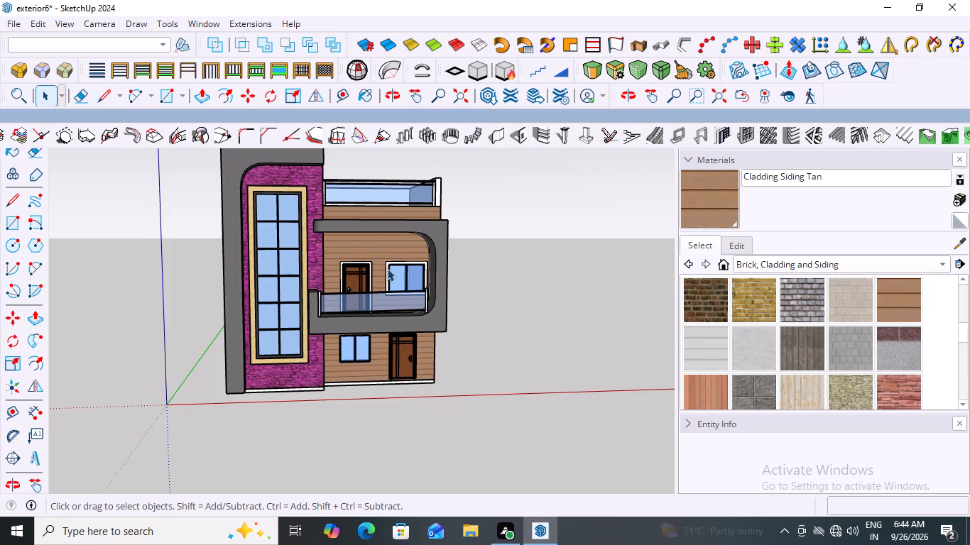
scroll(387, 268, up, 3)
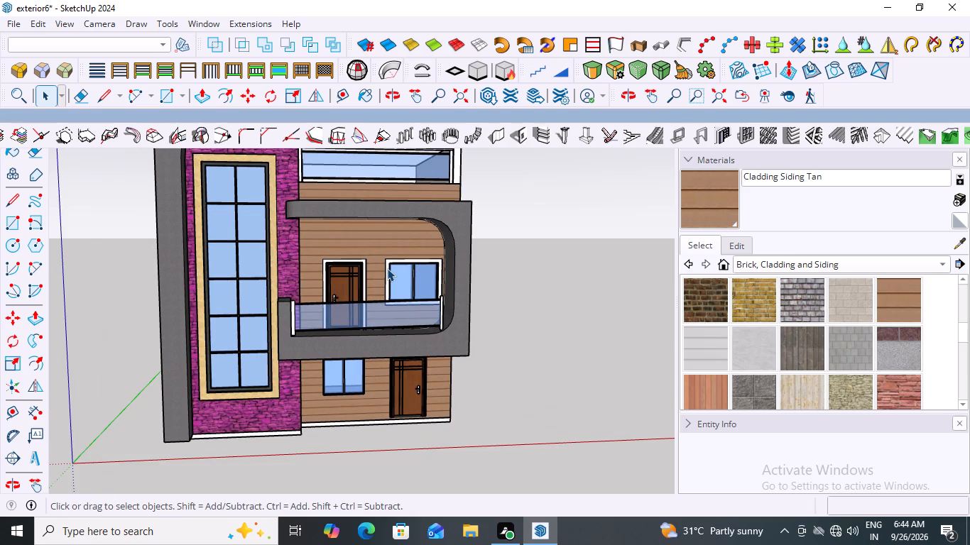
scroll(387, 268, down, 3)
scroll(442, 248, up, 2)
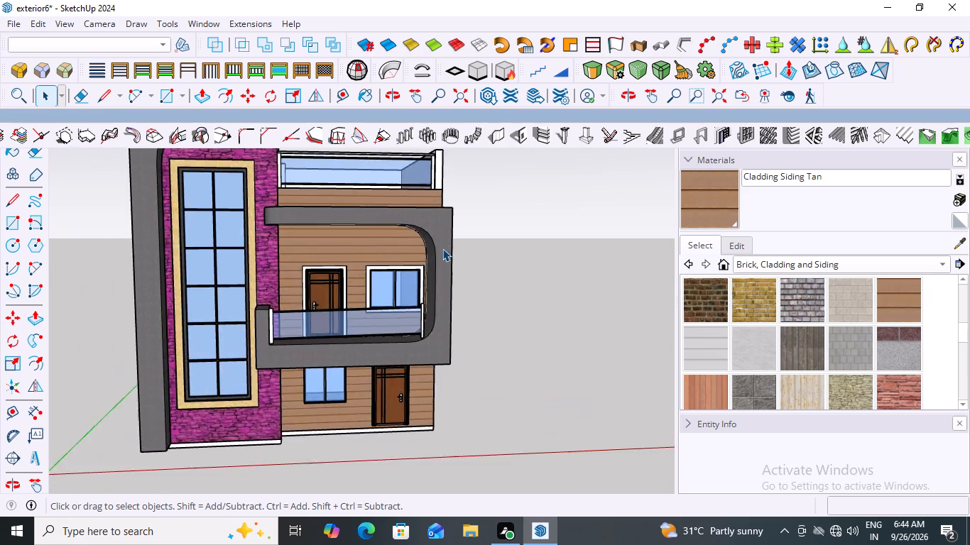
scroll(442, 248, up, 6)
scroll(305, 290, up, 2)
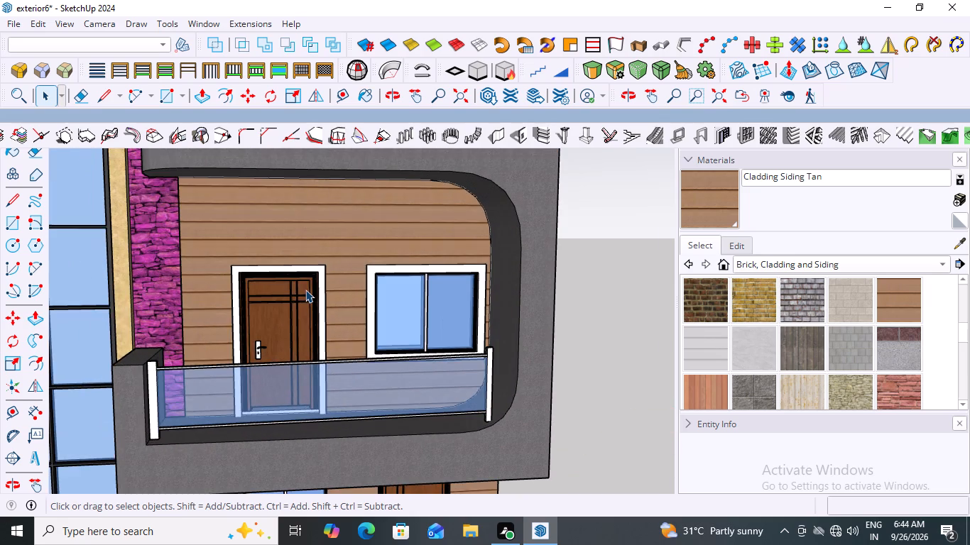
scroll(305, 290, up, 3)
scroll(323, 267, down, 3)
scroll(241, 287, up, 6)
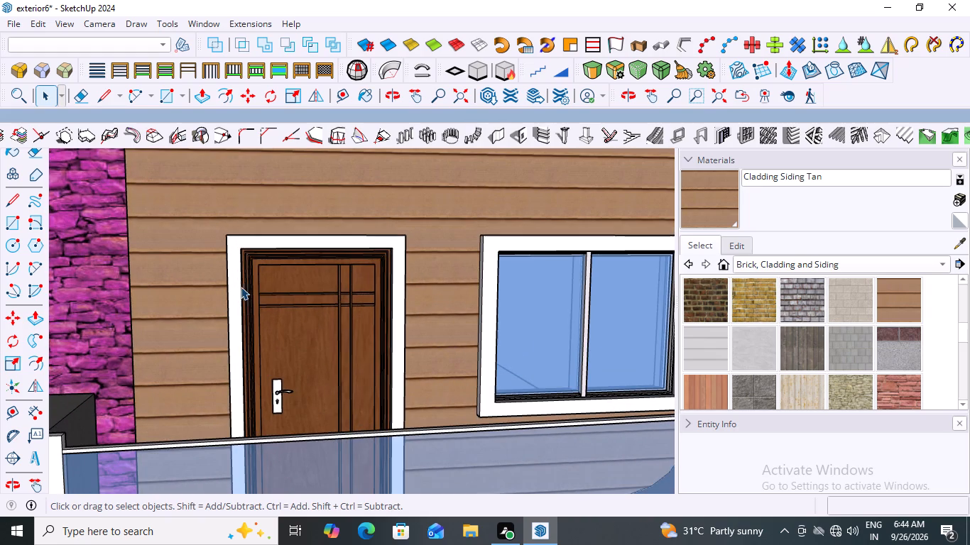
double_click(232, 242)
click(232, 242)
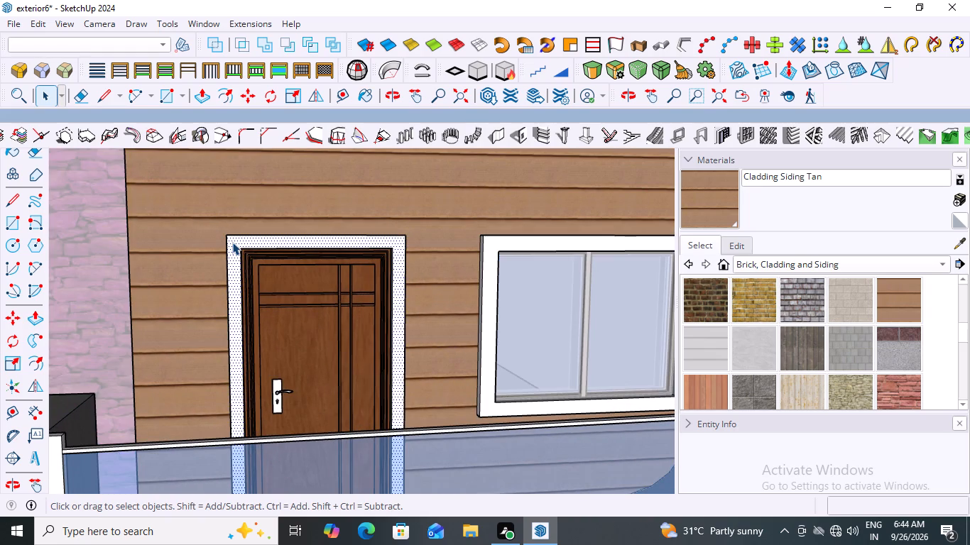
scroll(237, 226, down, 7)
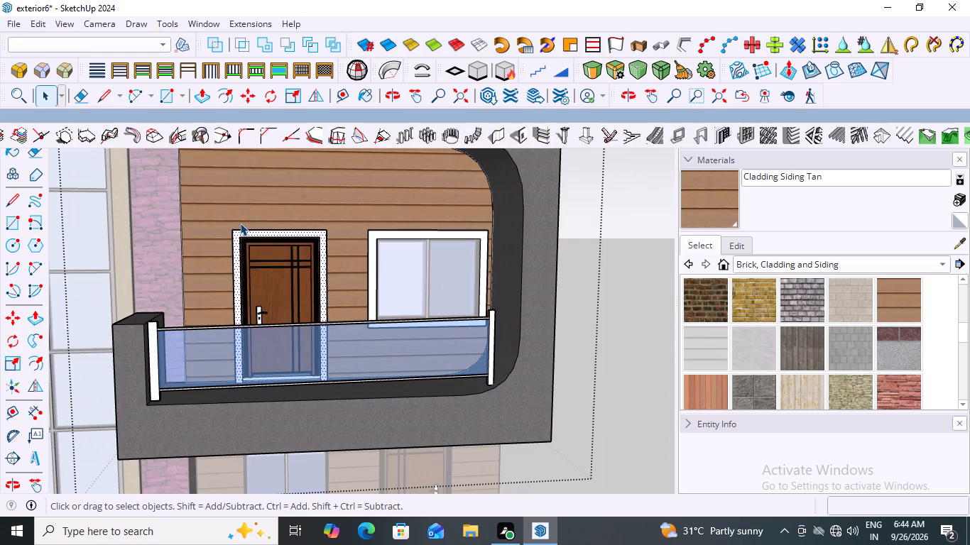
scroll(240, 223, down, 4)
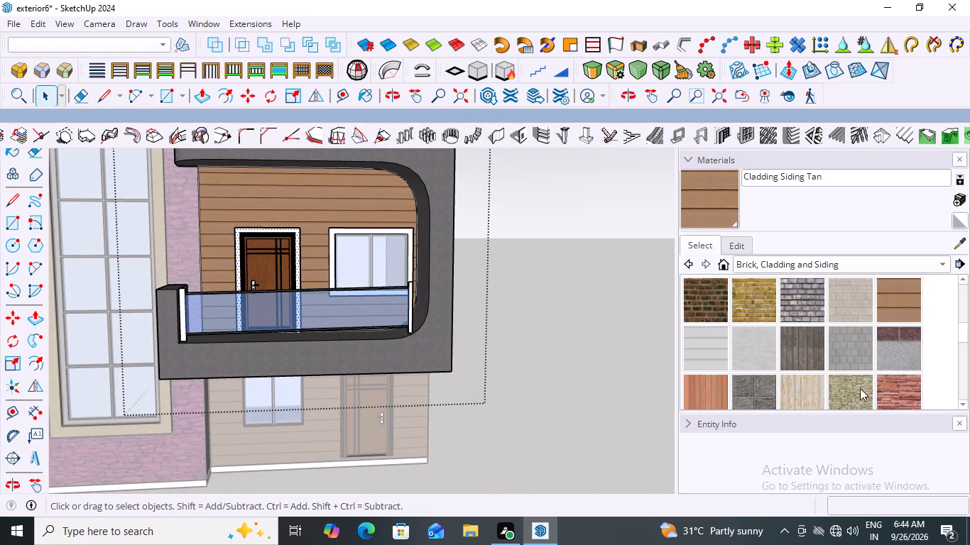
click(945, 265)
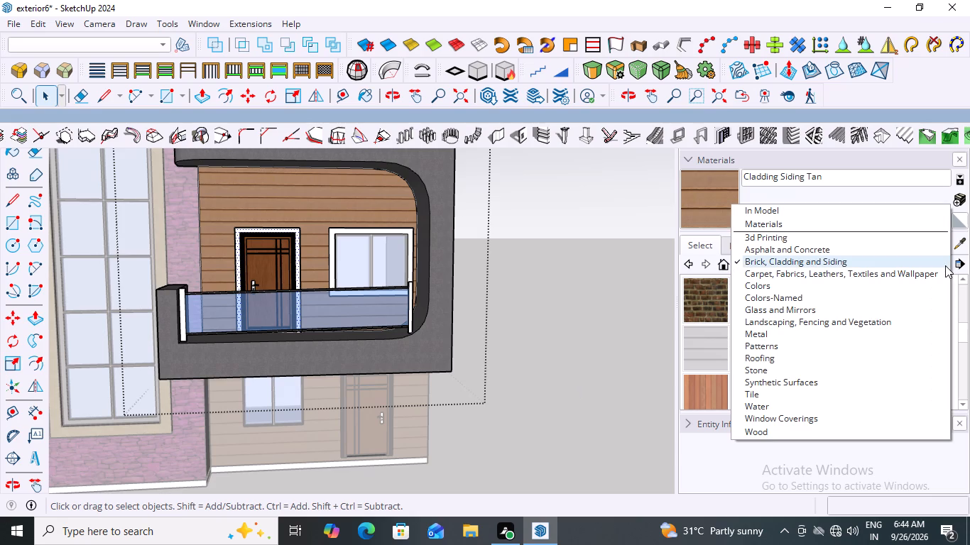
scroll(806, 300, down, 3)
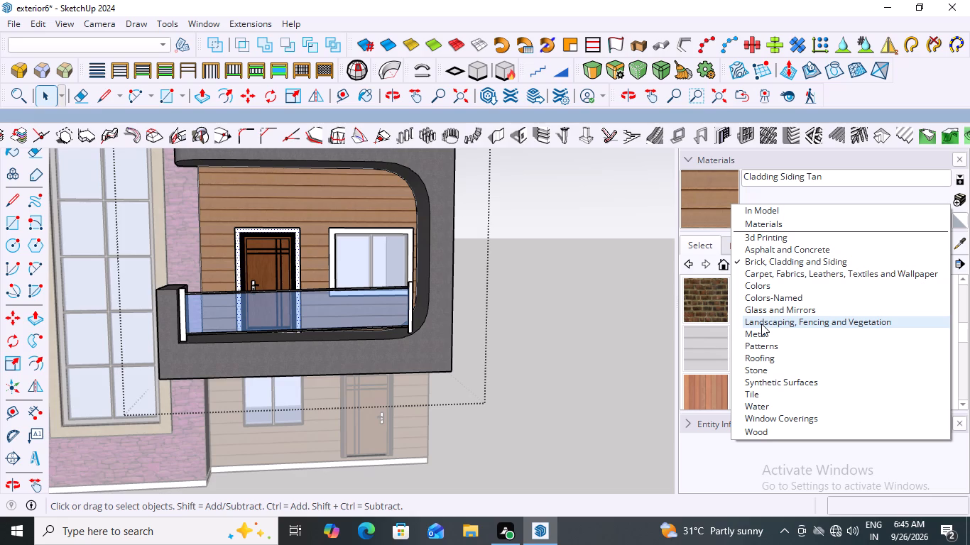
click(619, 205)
Open the upper-floor group and select the front face of the white frame around the balcony window.
scroll(542, 209, down, 6)
middle_drag(552, 219, 504, 203)
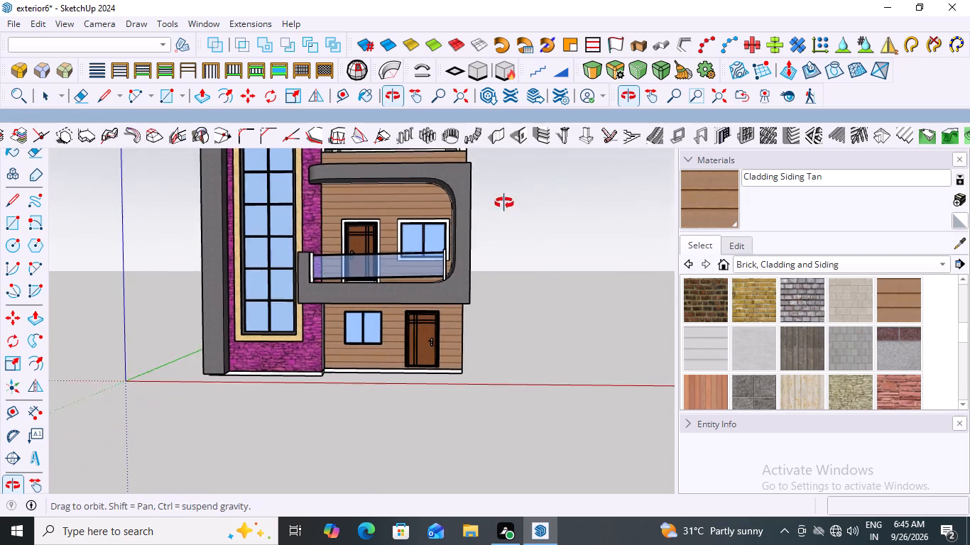
middle_drag(504, 203, 503, 202)
scroll(360, 347, up, 12)
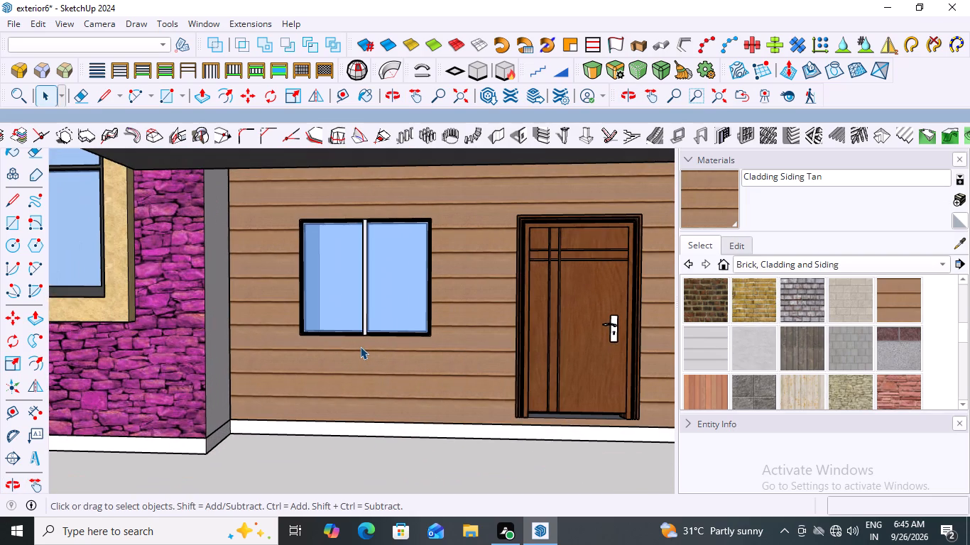
scroll(360, 346, down, 11)
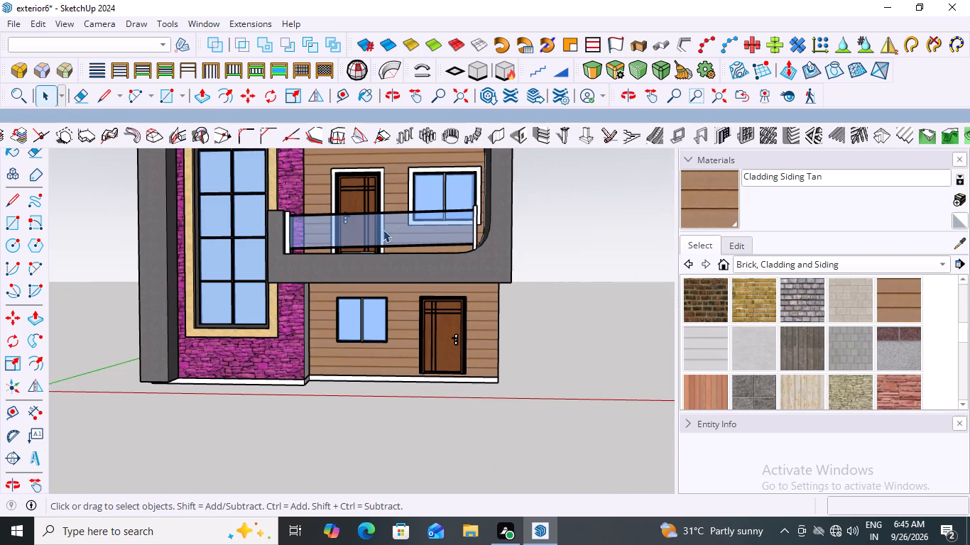
middle_drag(397, 207, 430, 282)
scroll(445, 214, up, 7)
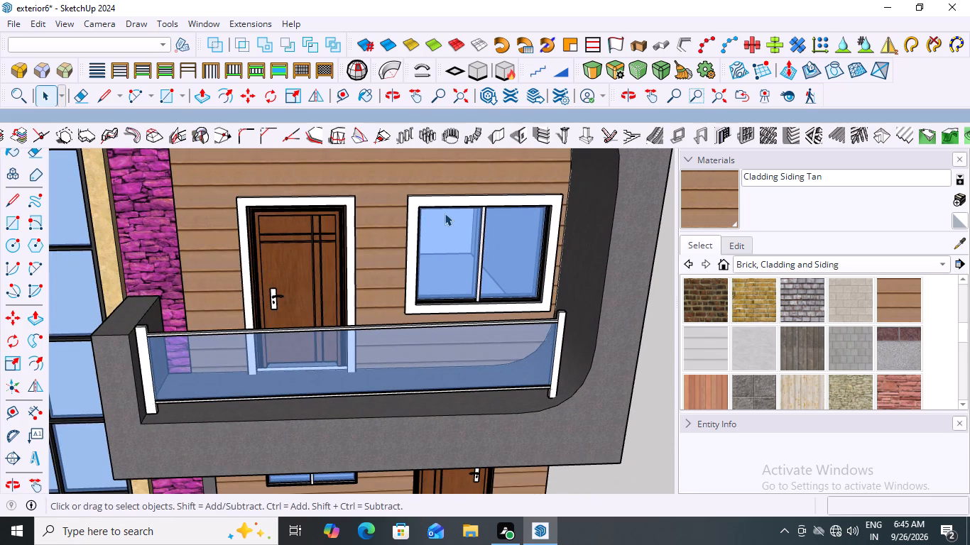
click(423, 199)
double_click(423, 199)
click(423, 200)
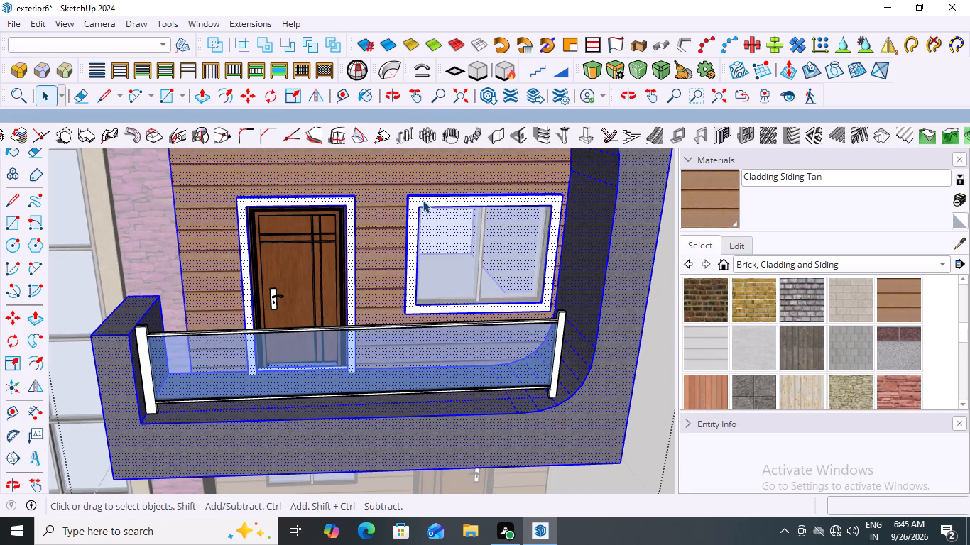
scroll(430, 212, down, 5)
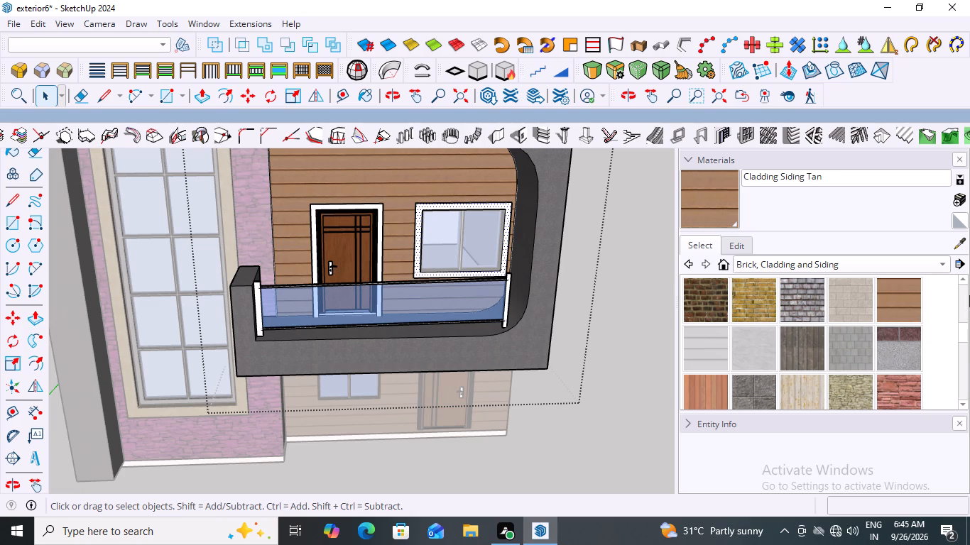
Look through the Colors material collection for a finish for the balcony window frame.
click(942, 264)
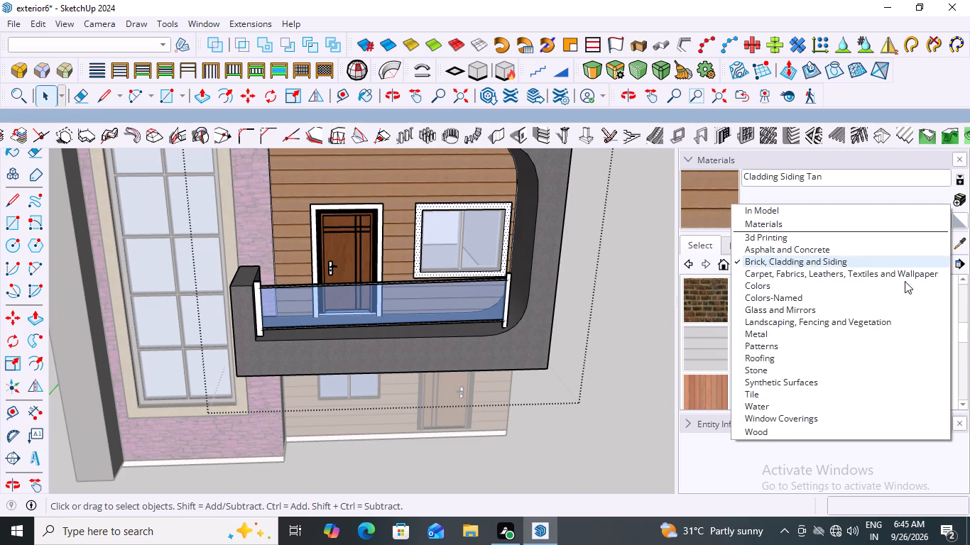
click(757, 282)
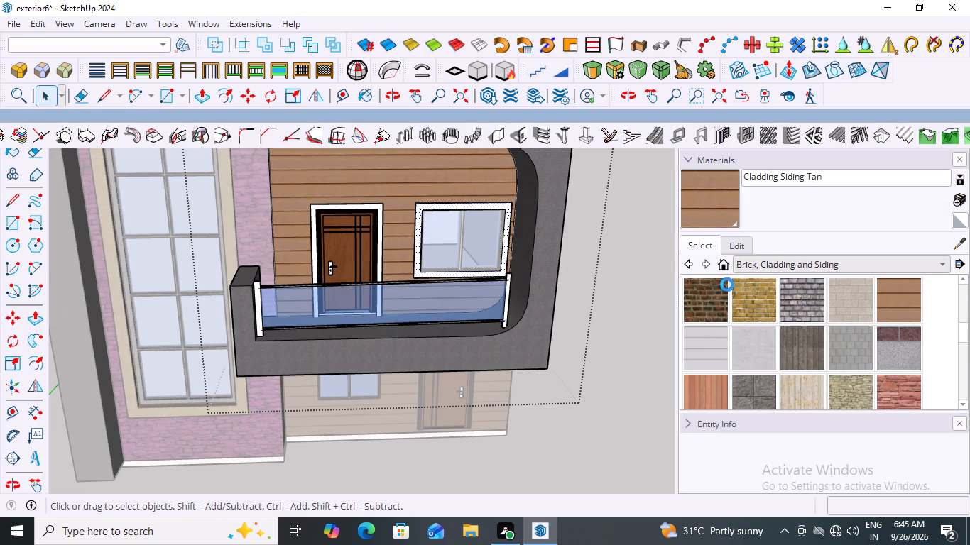
scroll(807, 334, down, 9)
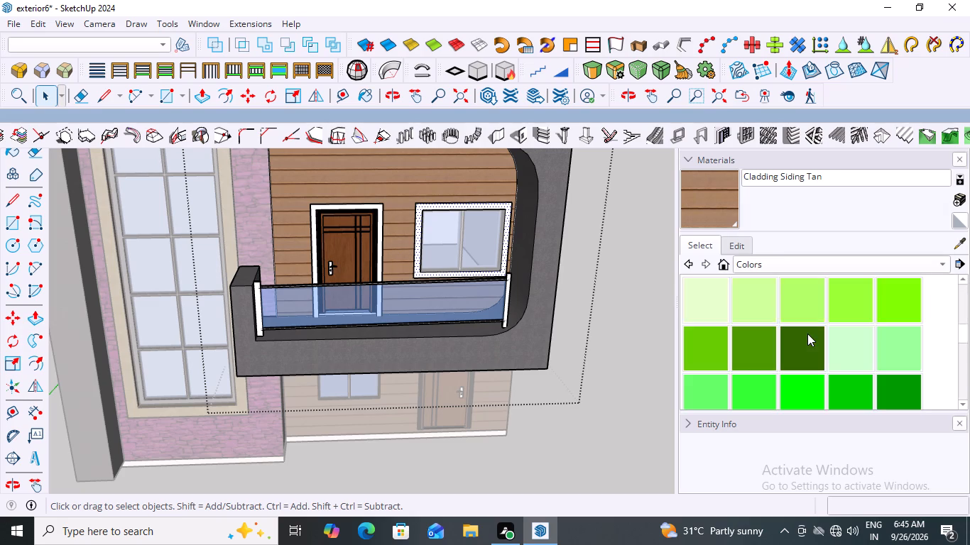
scroll(807, 334, down, 13)
scroll(807, 335, up, 2)
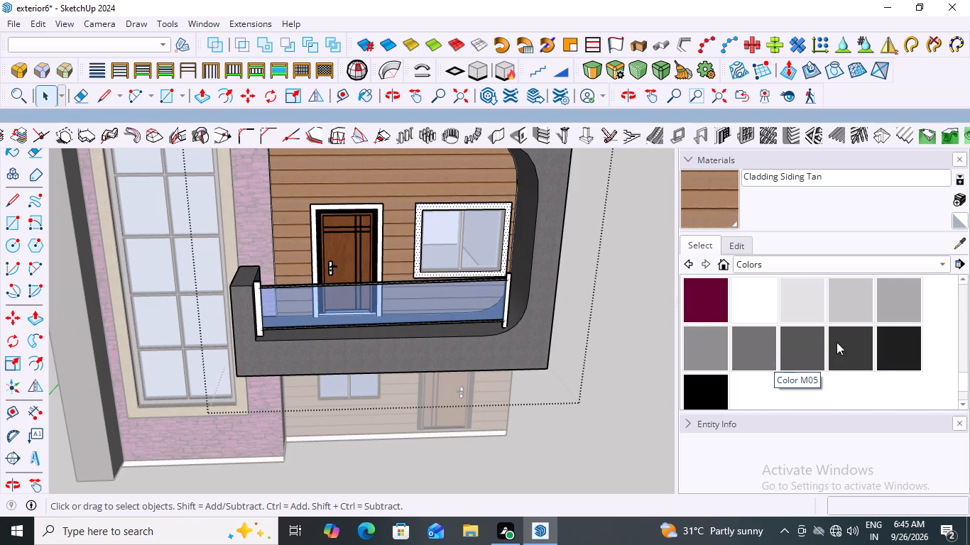
scroll(837, 342, down, 6)
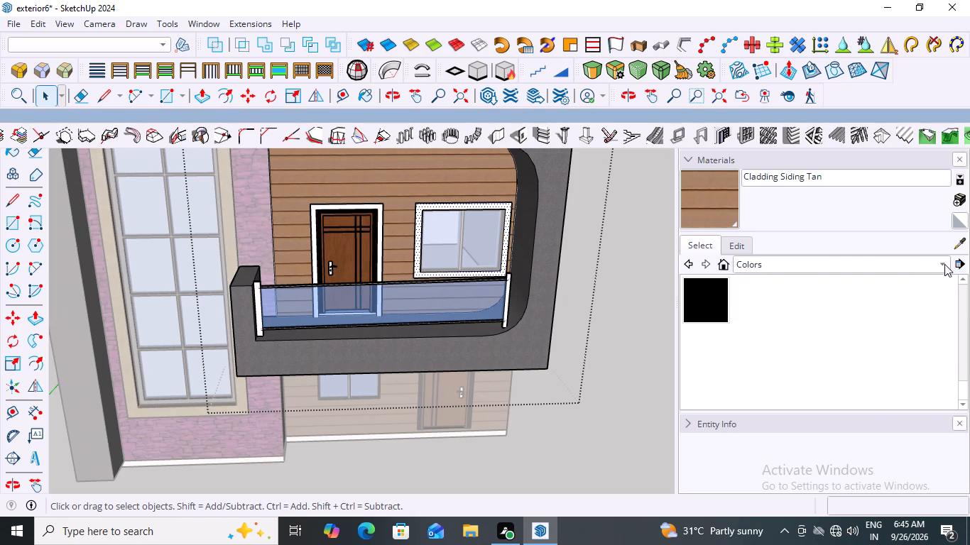
Paint the front face of the balcony window frame with Stone Flagstone Ashlar from Brick, Cladding and Siding.
click(945, 264)
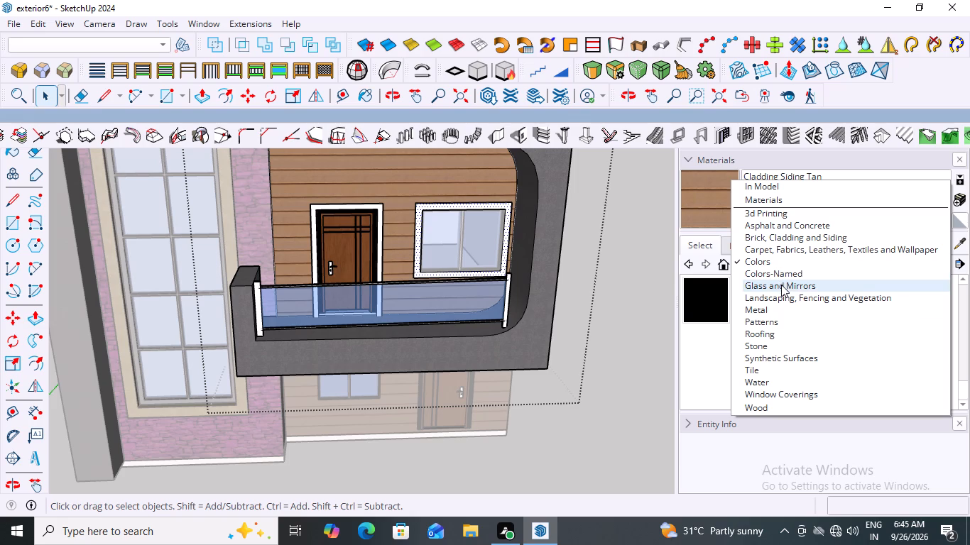
click(774, 236)
scroll(794, 301, down, 2)
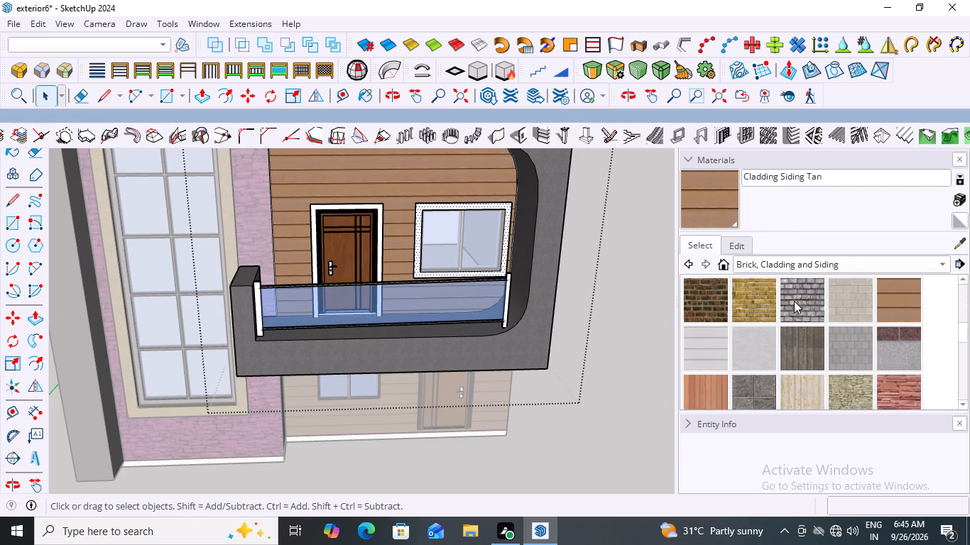
scroll(794, 301, down, 2)
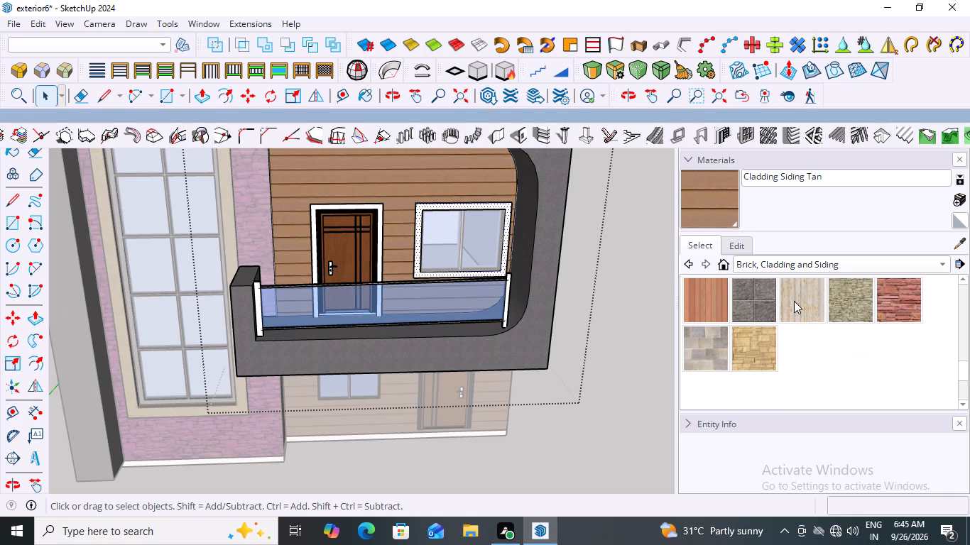
click(903, 299)
scroll(498, 216, up, 6)
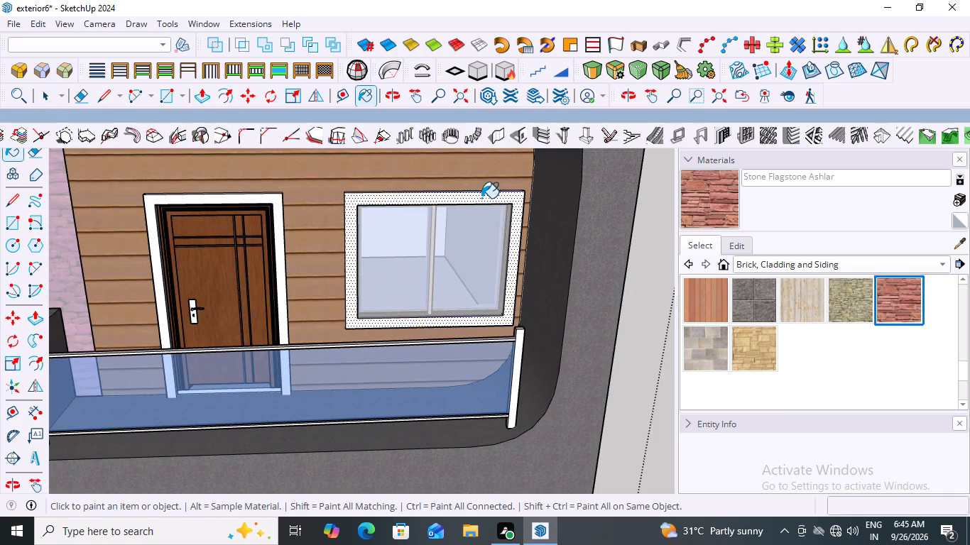
click(481, 198)
Paint the balcony window frame's top edge and its side edge facing the door with Stone Flagstone Ashlar.
scroll(580, 231, down, 6)
middle_drag(520, 236, 536, 336)
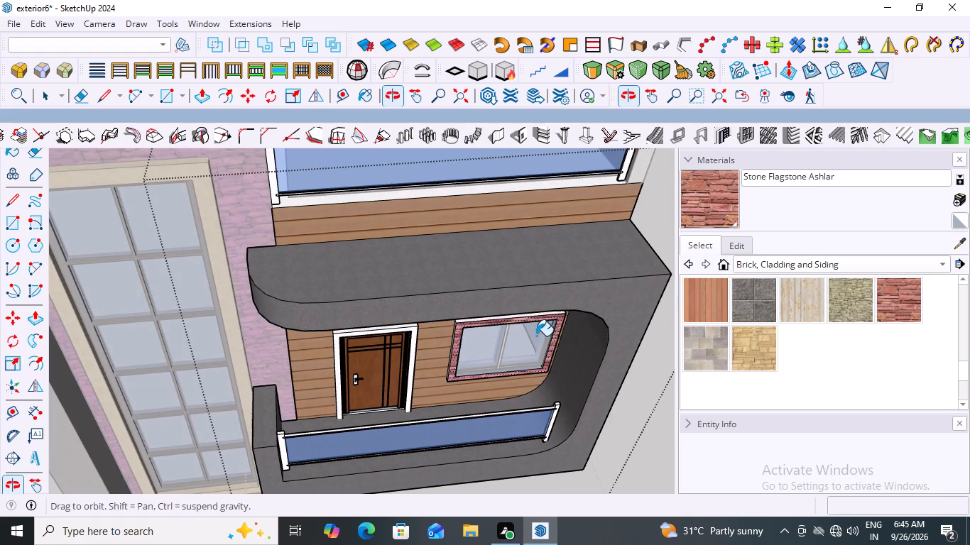
middle_drag(517, 356, 518, 277)
scroll(484, 224, up, 6)
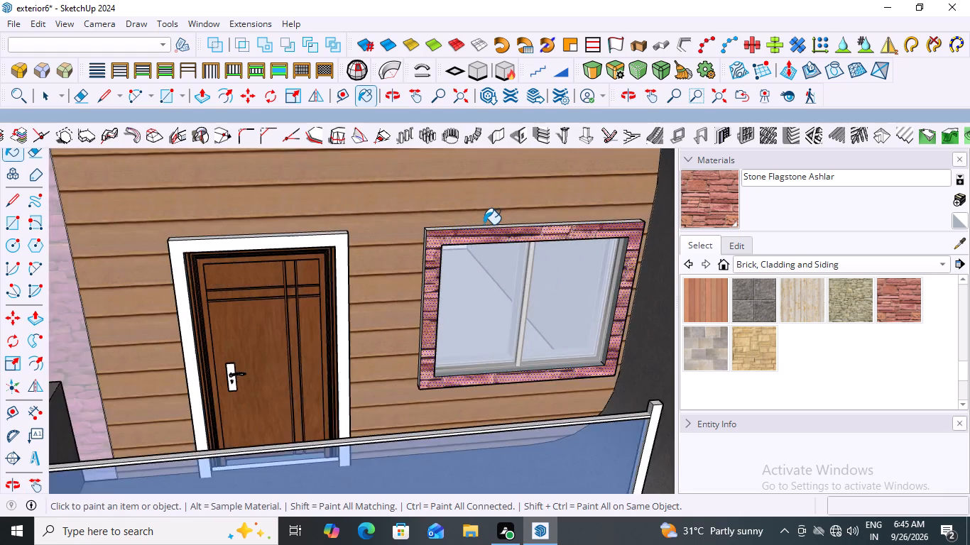
scroll(484, 224, up, 4)
middle_drag(487, 241, 498, 290)
scroll(474, 227, up, 2)
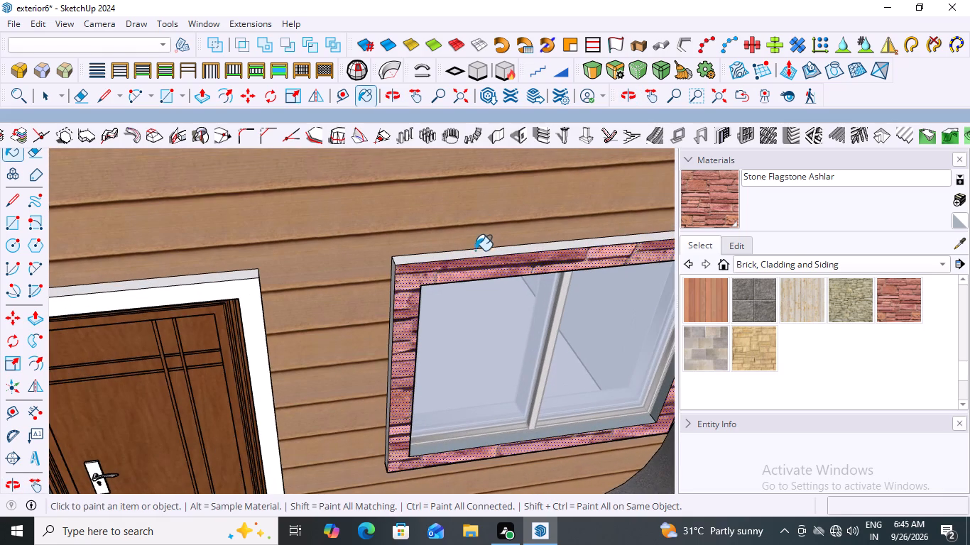
click(474, 253)
scroll(429, 253, down, 5)
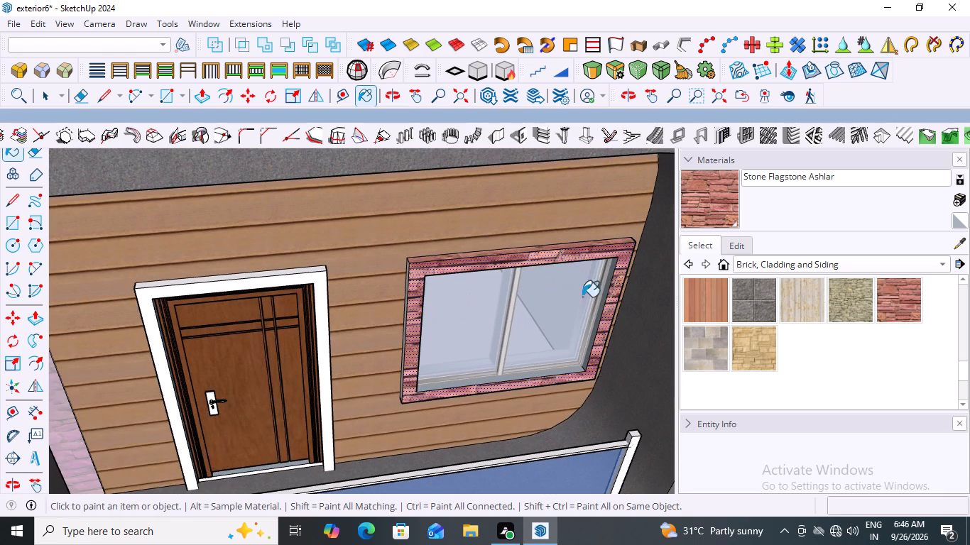
scroll(471, 304, down, 2)
middle_click(587, 309)
middle_drag(599, 307, 648, 292)
scroll(454, 315, up, 5)
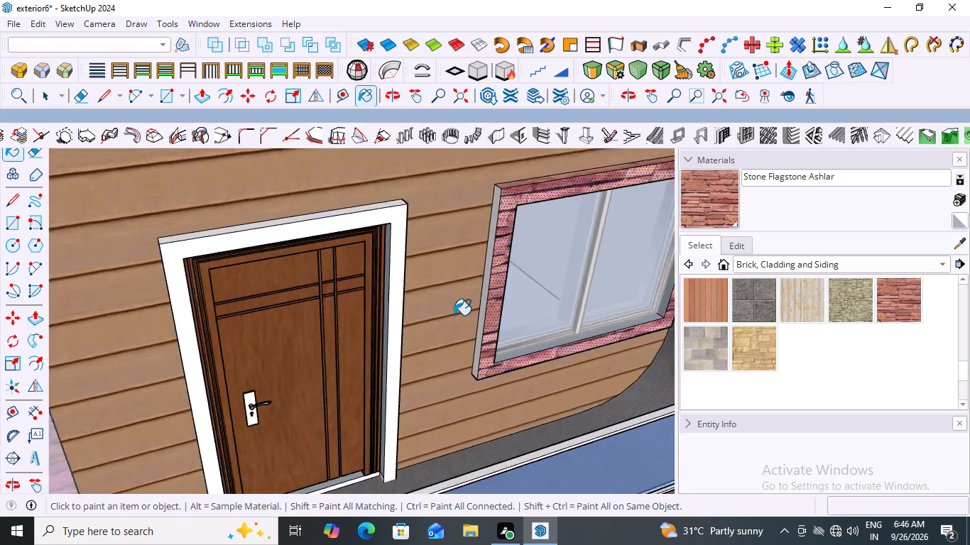
scroll(454, 315, up, 4)
click(498, 324)
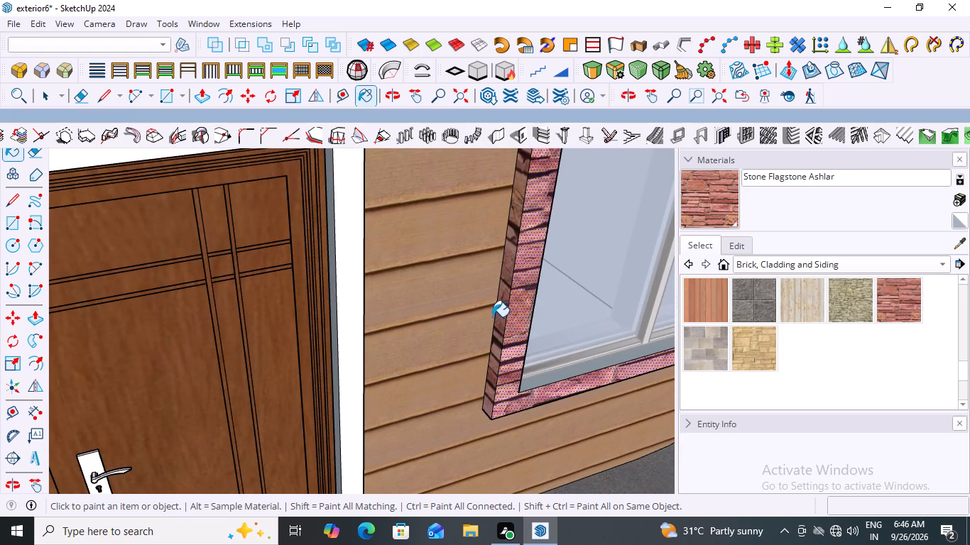
scroll(492, 316, down, 16)
middle_drag(545, 328, 501, 204)
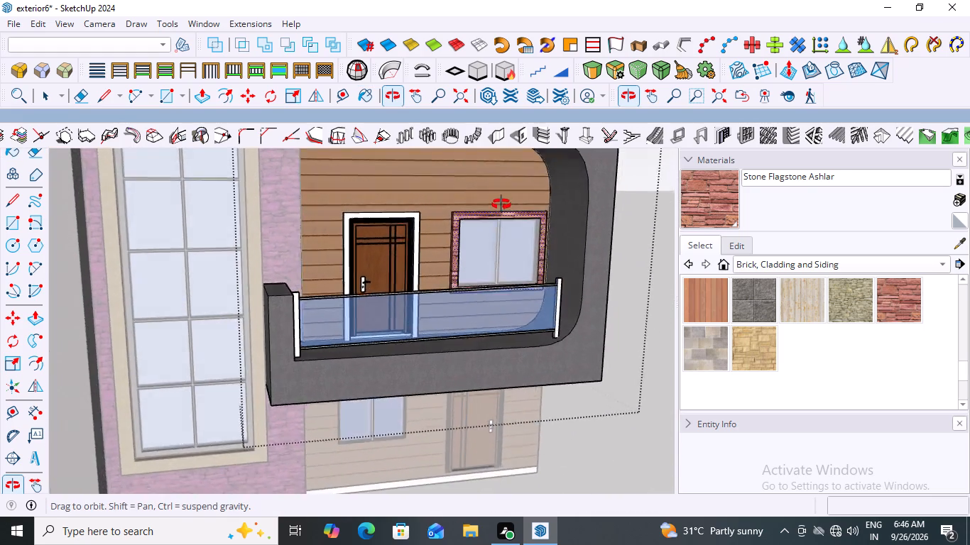
Paint the inner bottom reveal of the balcony window frame with Stone Flagstone Ashlar.
middle_drag(501, 204, 501, 248)
scroll(501, 282, up, 10)
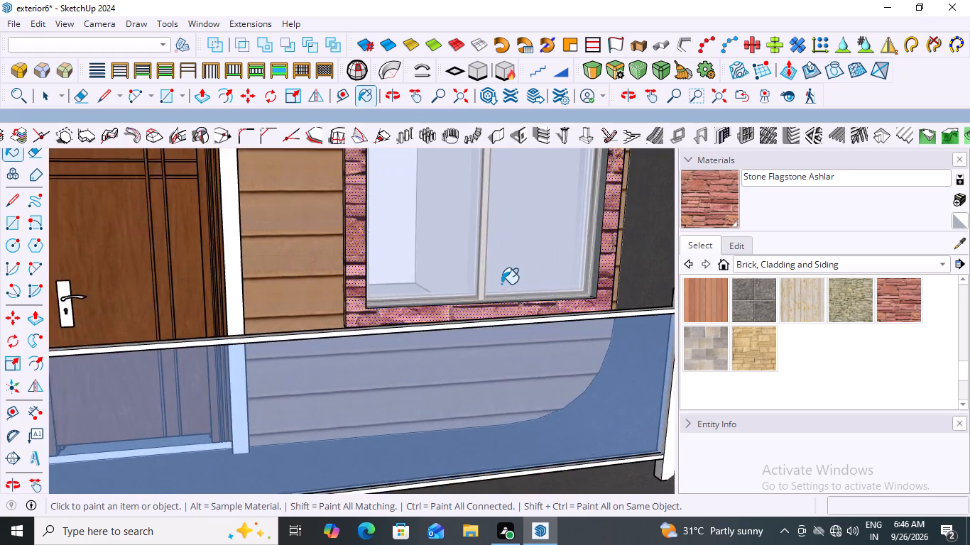
scroll(501, 284, up, 2)
middle_drag(519, 276, 553, 380)
scroll(514, 323, up, 3)
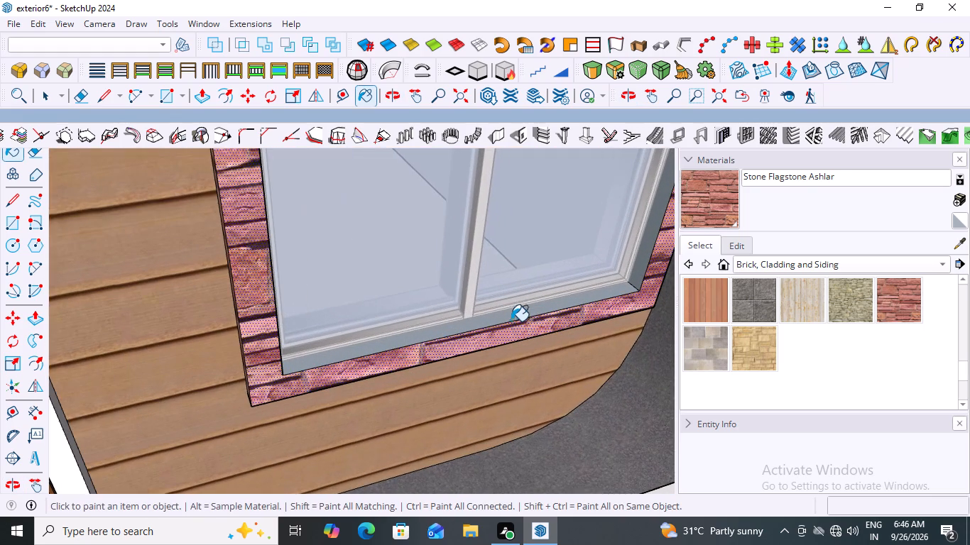
click(510, 319)
scroll(438, 314, up, 4)
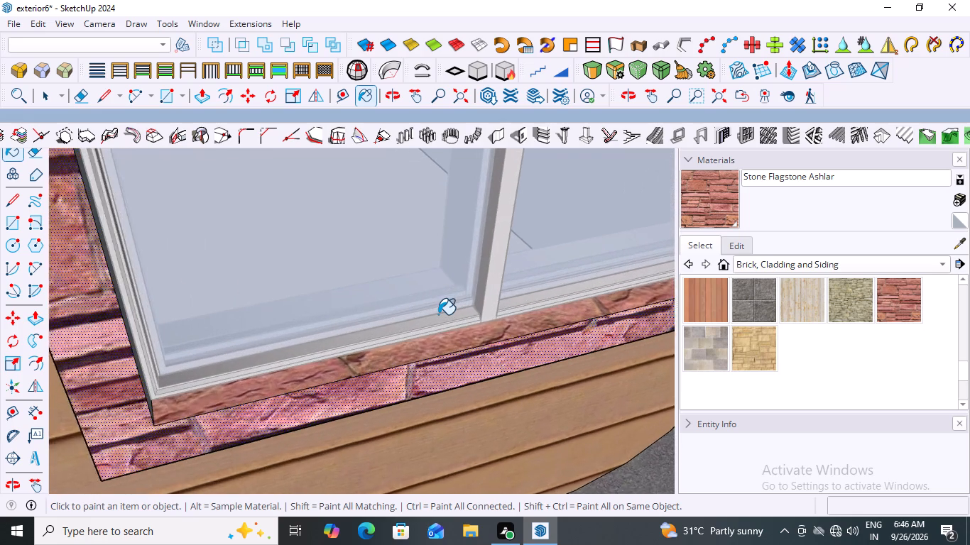
scroll(438, 314, up, 3)
scroll(438, 314, down, 11)
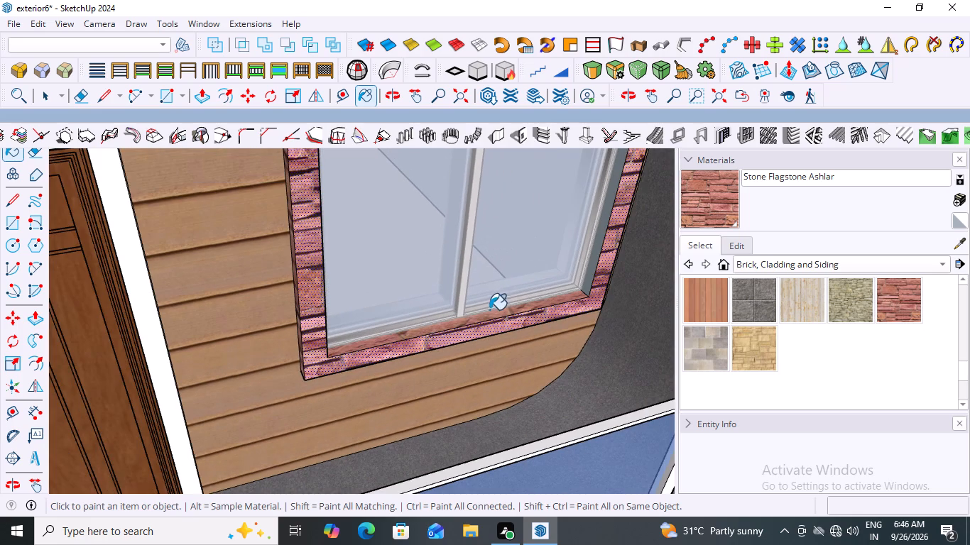
Paint both inner side reveals of the balcony window frame with Stone Flagstone Ashlar and close the upper-floor group.
scroll(582, 281, up, 3)
click(588, 285)
scroll(498, 284, down, 2)
middle_drag(458, 291, 309, 302)
scroll(207, 293, up, 3)
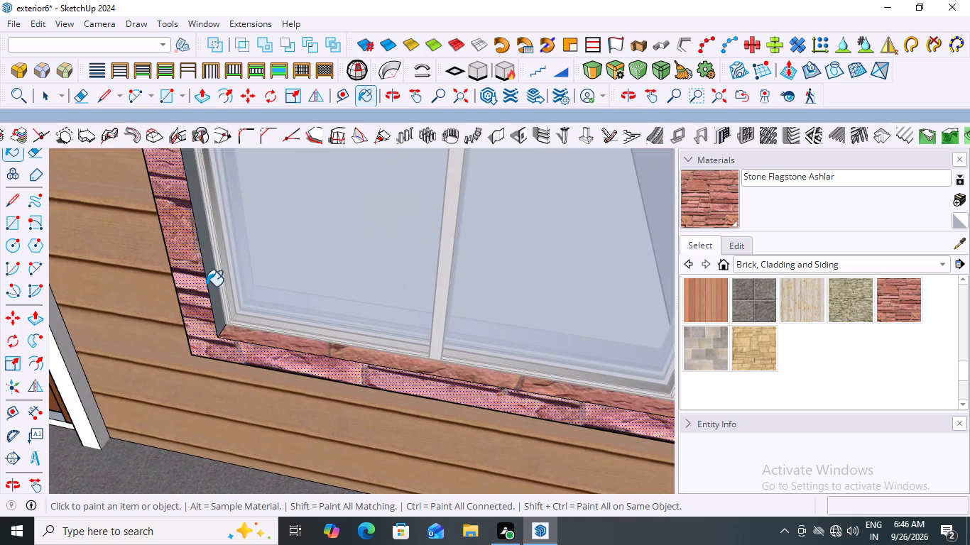
click(212, 287)
scroll(329, 259, down, 15)
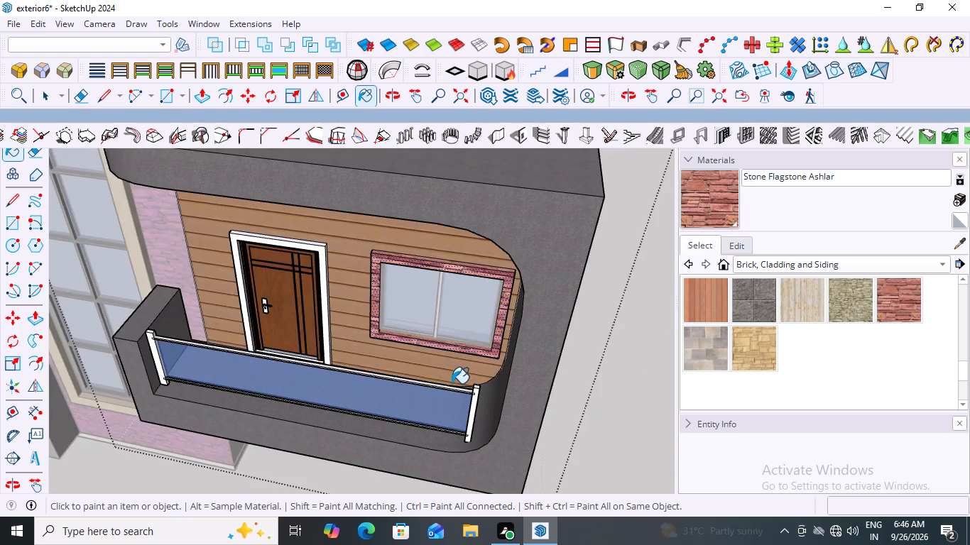
middle_drag(483, 351, 534, 312)
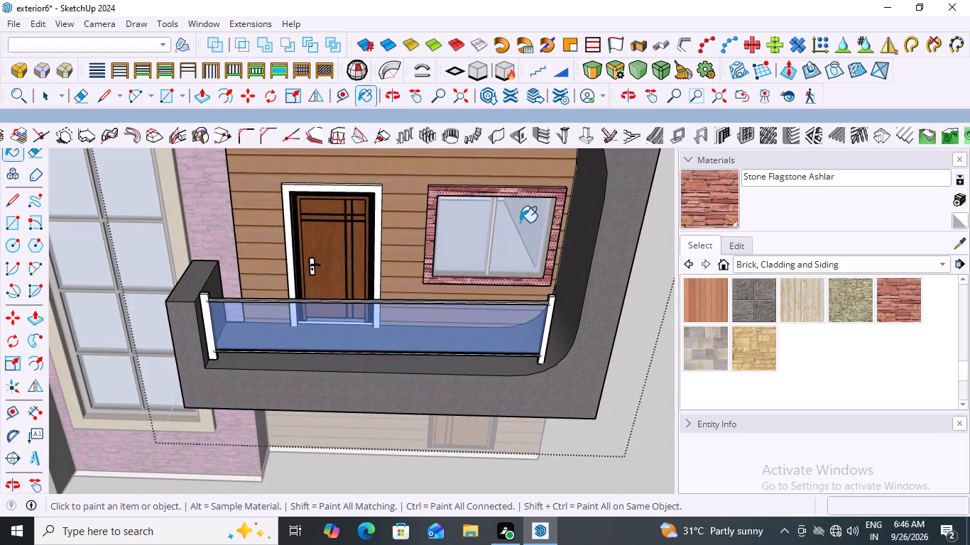
scroll(511, 185, up, 6)
scroll(511, 185, down, 15)
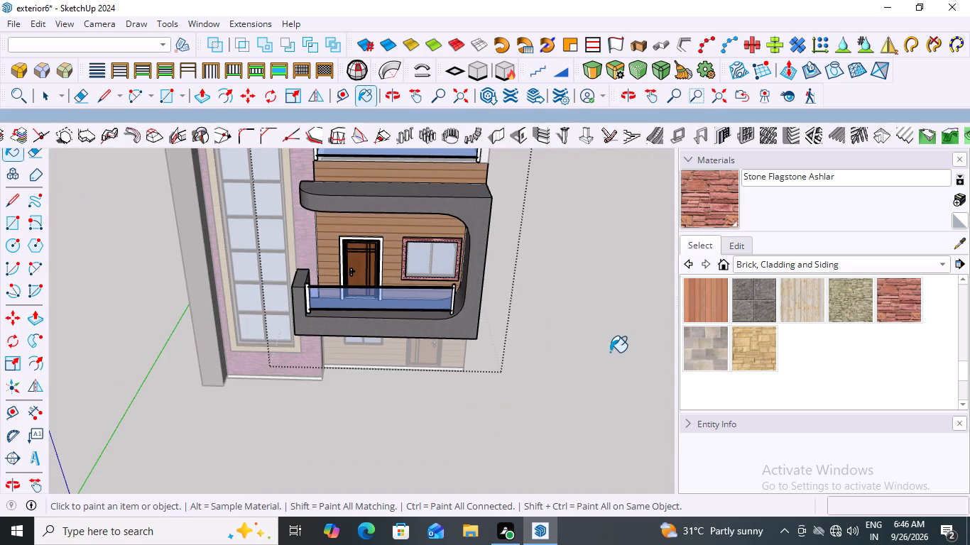
key(space)
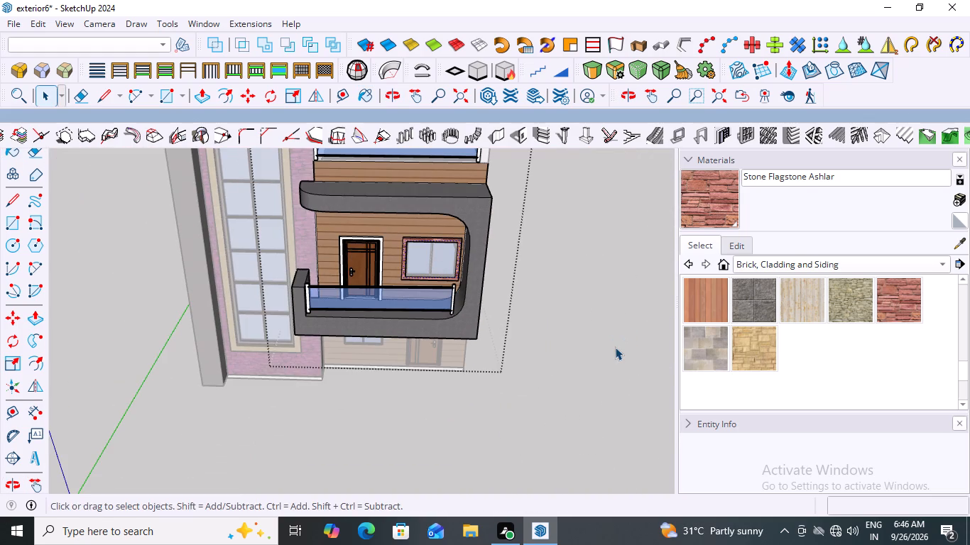
click(601, 345)
Open the upper-floor group and paint the front face and top edge of the balcony door frame with Stone Flagstone Ashlar.
scroll(432, 151, down, 1)
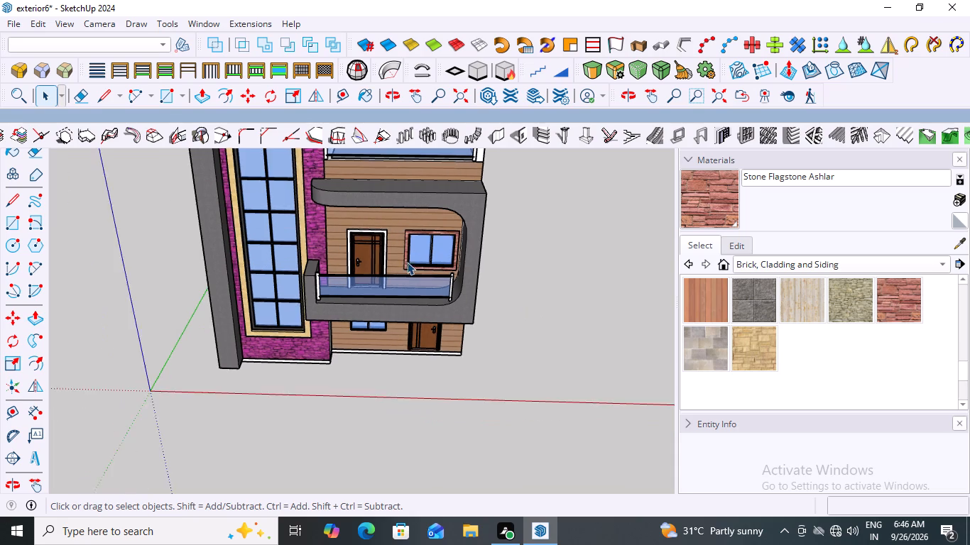
scroll(405, 268, down, 3)
middle_drag(435, 224, 555, 143)
scroll(431, 216, up, 5)
scroll(310, 218, down, 1)
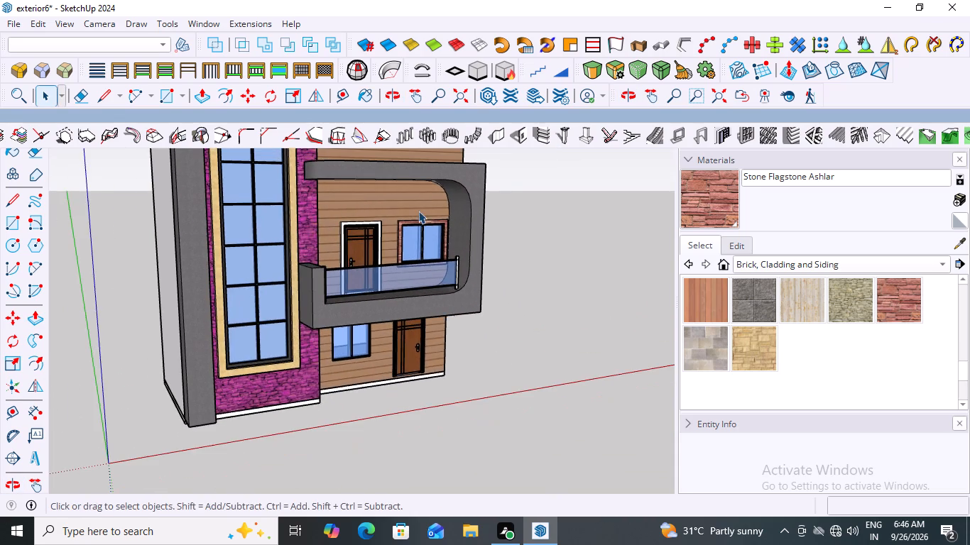
middle_drag(418, 211, 358, 201)
scroll(319, 259, up, 8)
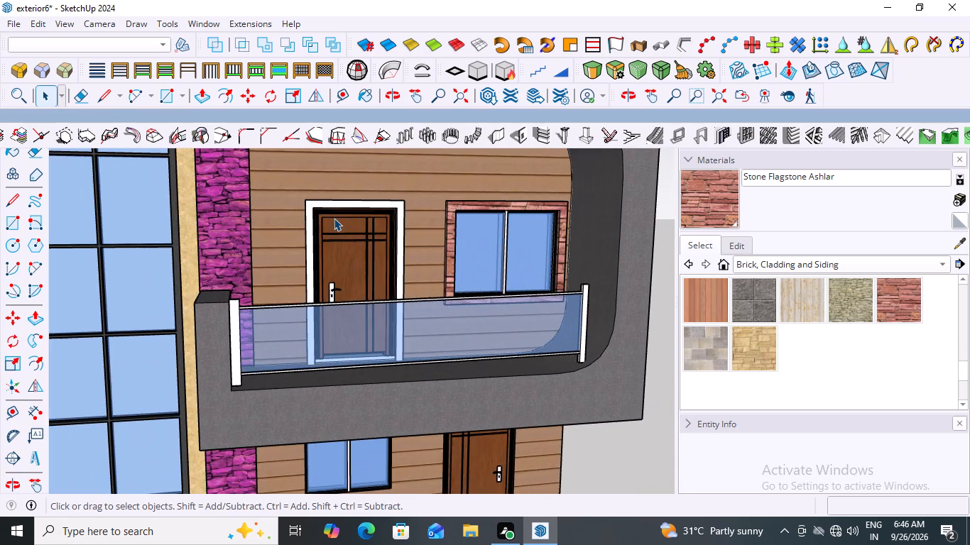
click(358, 203)
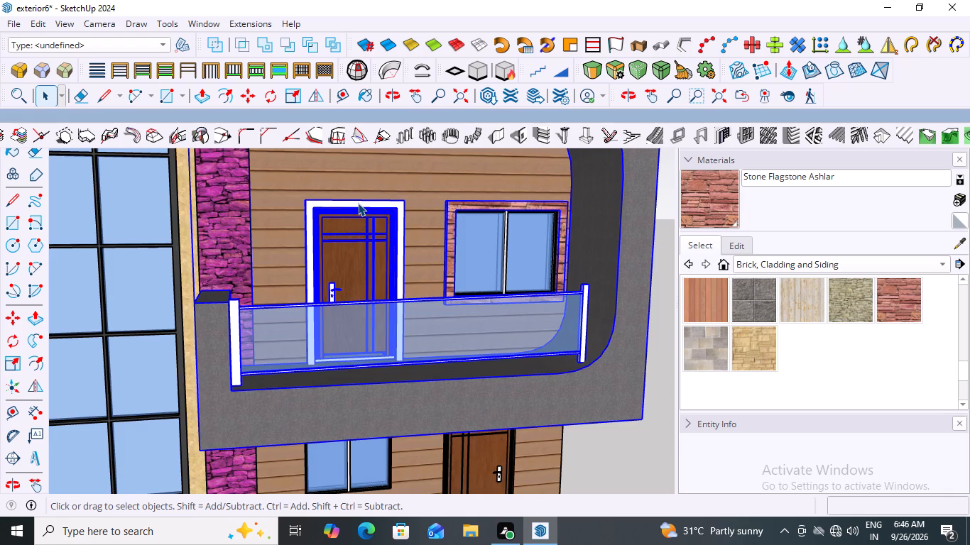
double_click(358, 203)
click(359, 202)
double_click(375, 202)
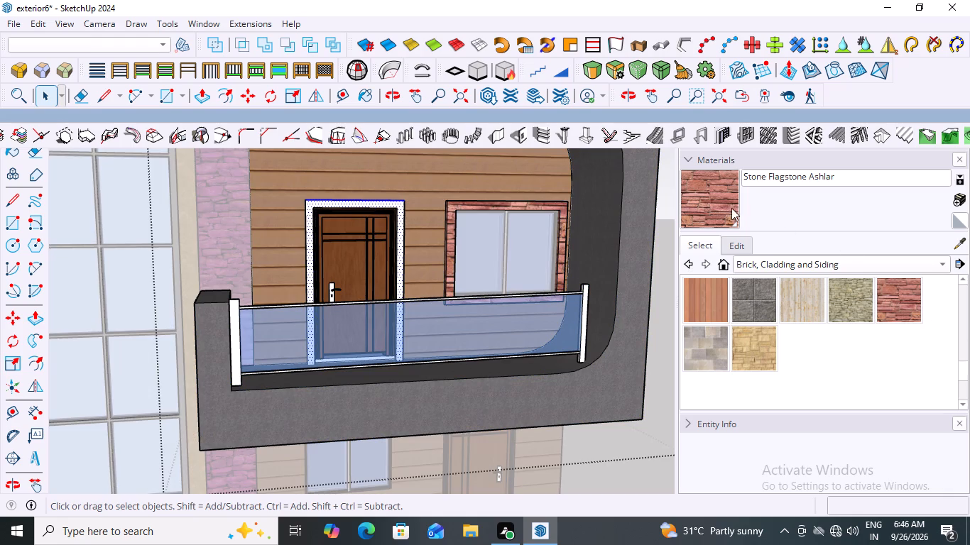
click(720, 204)
click(355, 204)
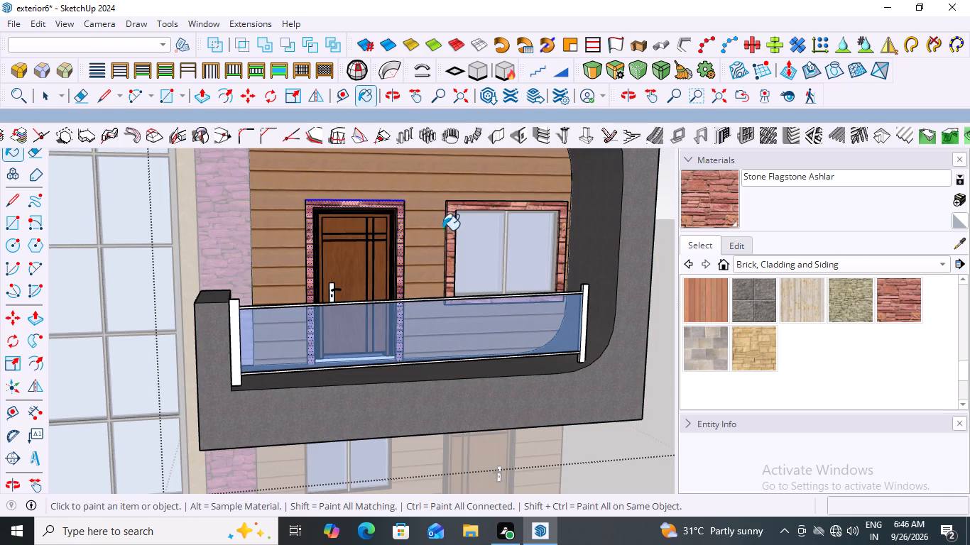
Paint the door frame's outer edge facing the tower and its inner reveal on the window side with Stone Flagstone Ashlar.
scroll(416, 329, down, 2)
middle_drag(414, 221, 436, 347)
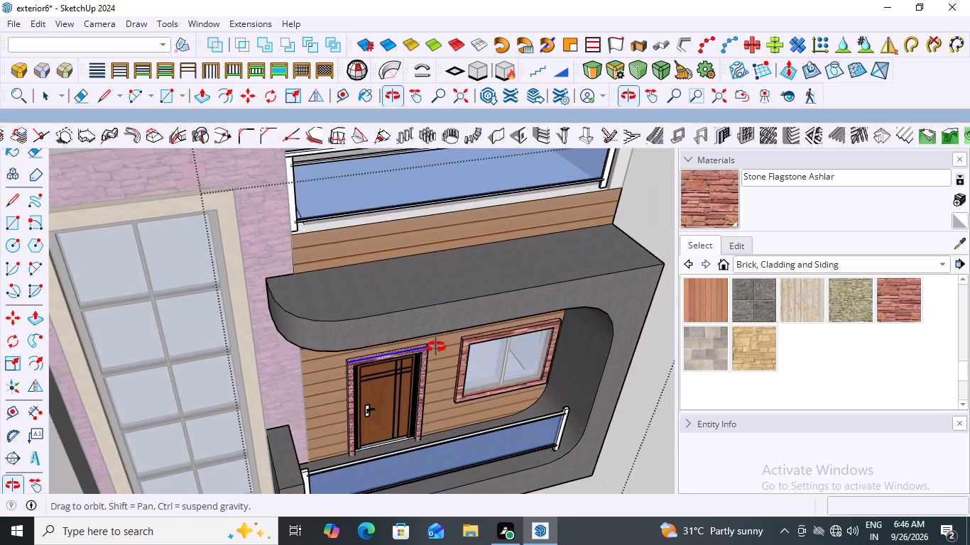
middle_drag(436, 347, 435, 349)
scroll(436, 348, down, 1)
scroll(415, 392, up, 11)
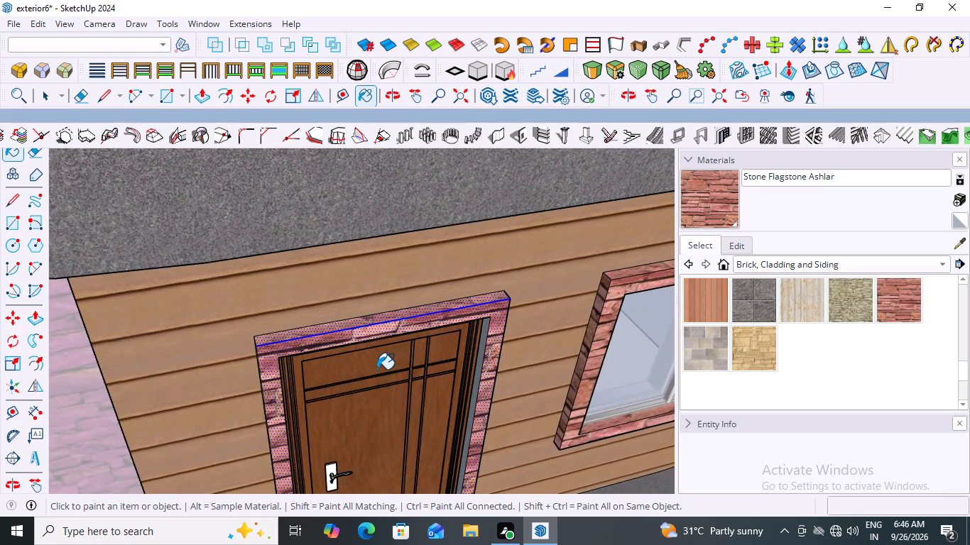
scroll(383, 336, down, 12)
middle_drag(433, 404, 355, 307)
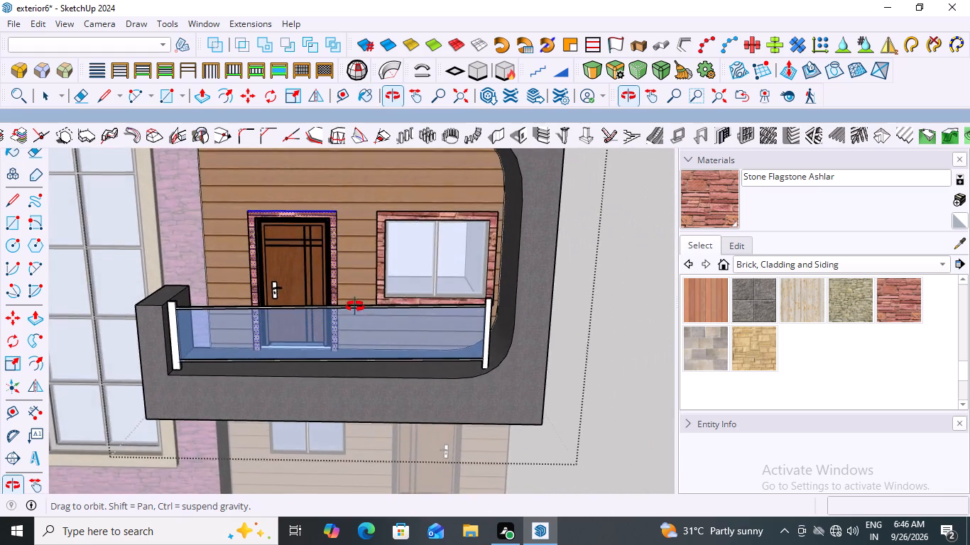
middle_drag(355, 307, 484, 327)
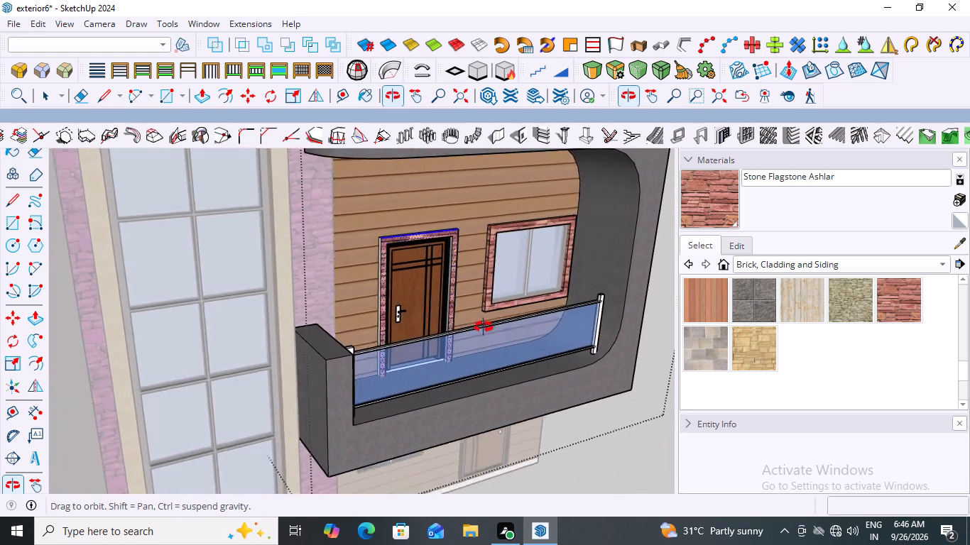
middle_drag(484, 327, 505, 330)
scroll(379, 299, up, 7)
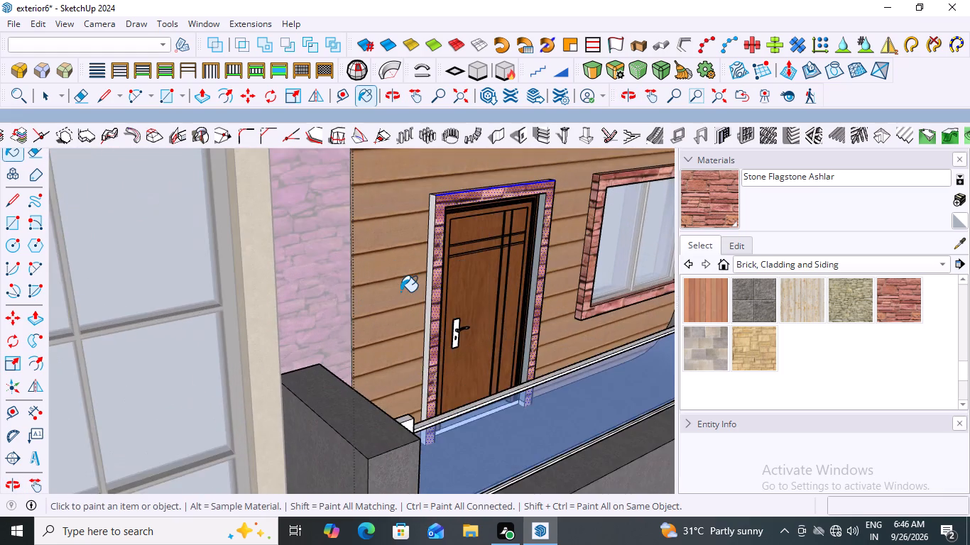
scroll(400, 292, up, 2)
click(438, 309)
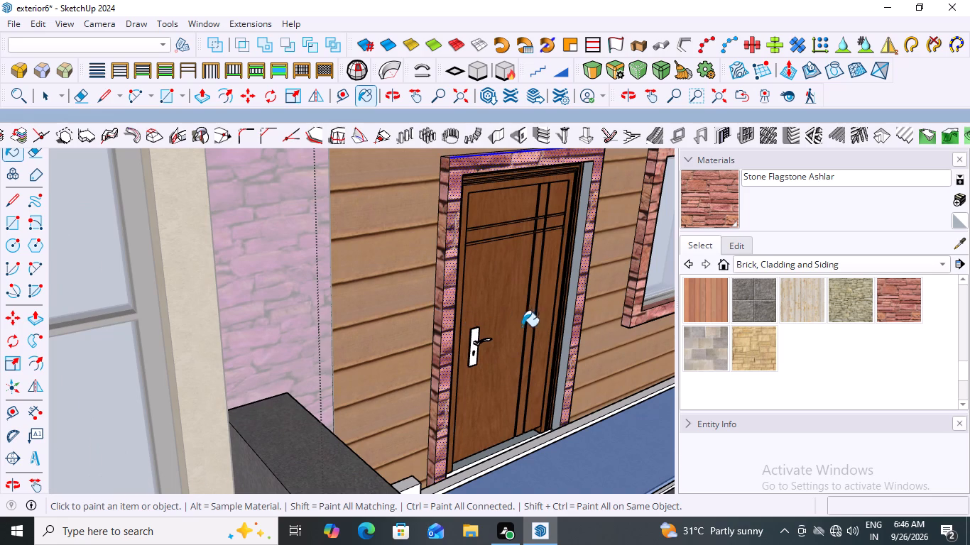
click(562, 385)
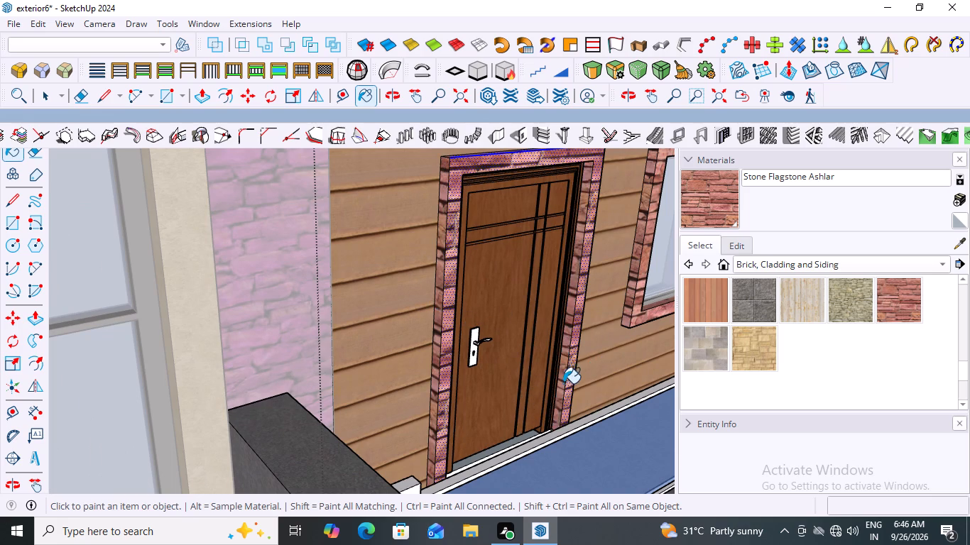
Paint the door frame's inner reveal on the handle side with Stone Flagstone Ashlar and close the upper-floor group.
middle_drag(577, 368, 411, 360)
scroll(207, 273, up, 4)
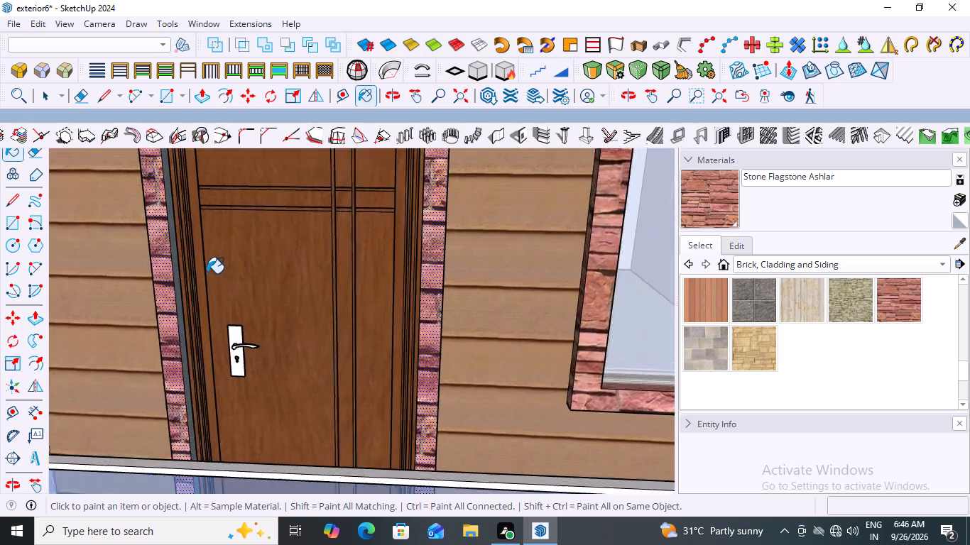
scroll(207, 273, up, 1)
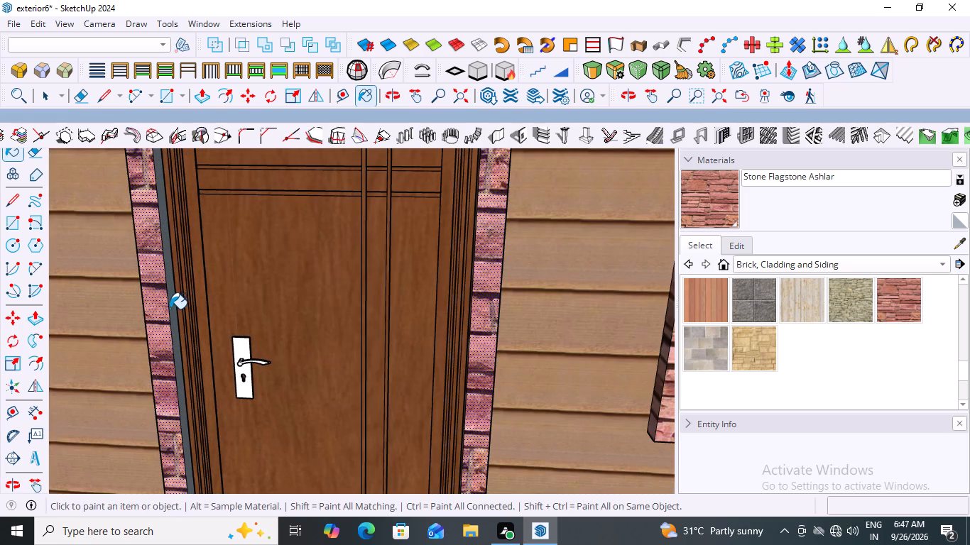
click(172, 310)
scroll(282, 258, down, 16)
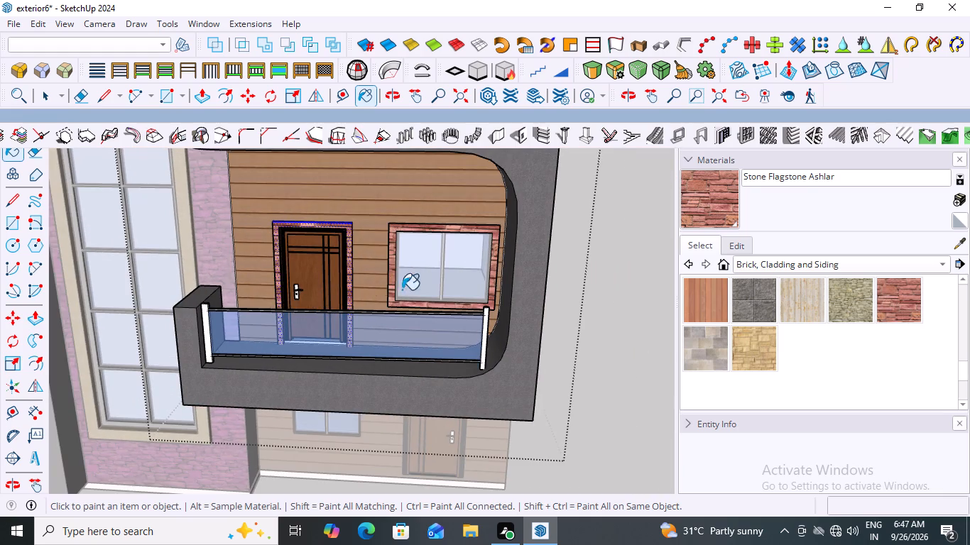
middle_drag(296, 280, 340, 277)
scroll(334, 280, down, 12)
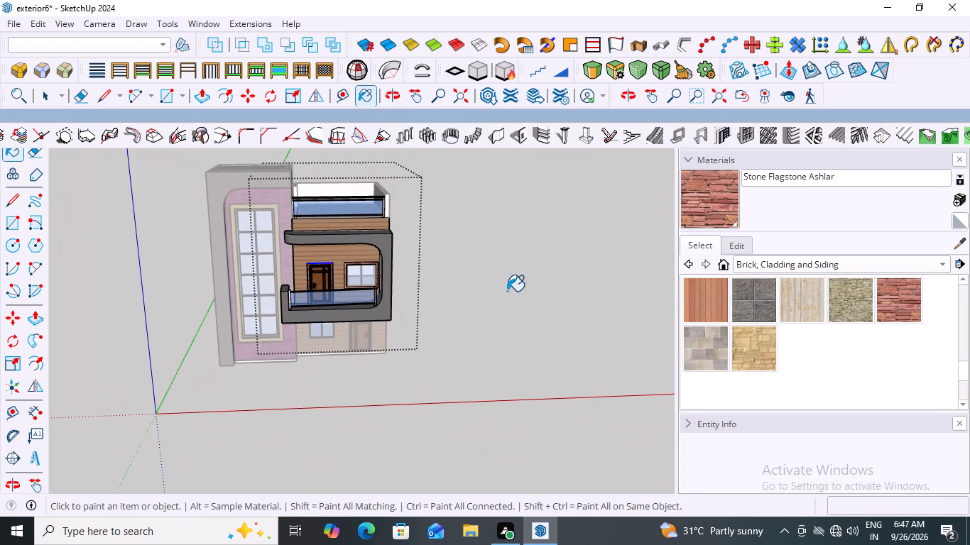
key(space)
click(507, 291)
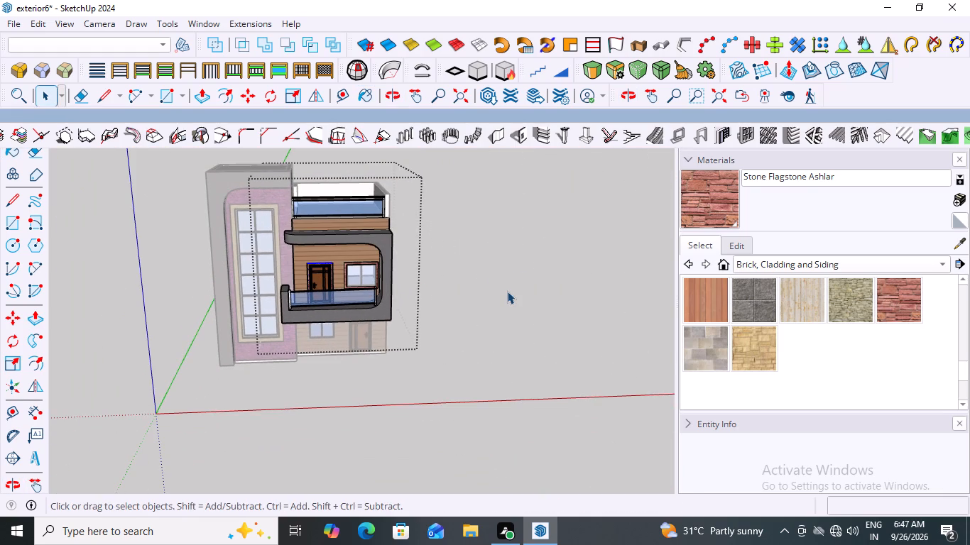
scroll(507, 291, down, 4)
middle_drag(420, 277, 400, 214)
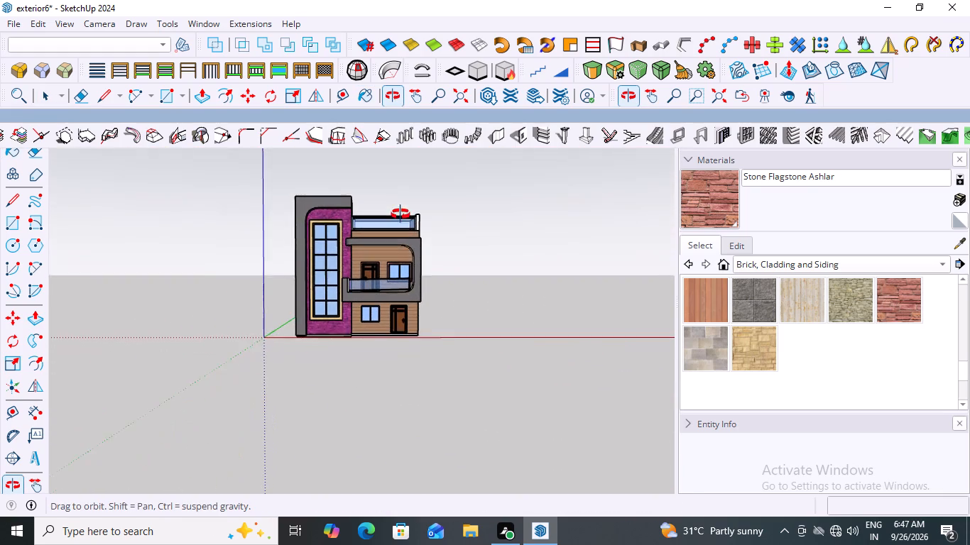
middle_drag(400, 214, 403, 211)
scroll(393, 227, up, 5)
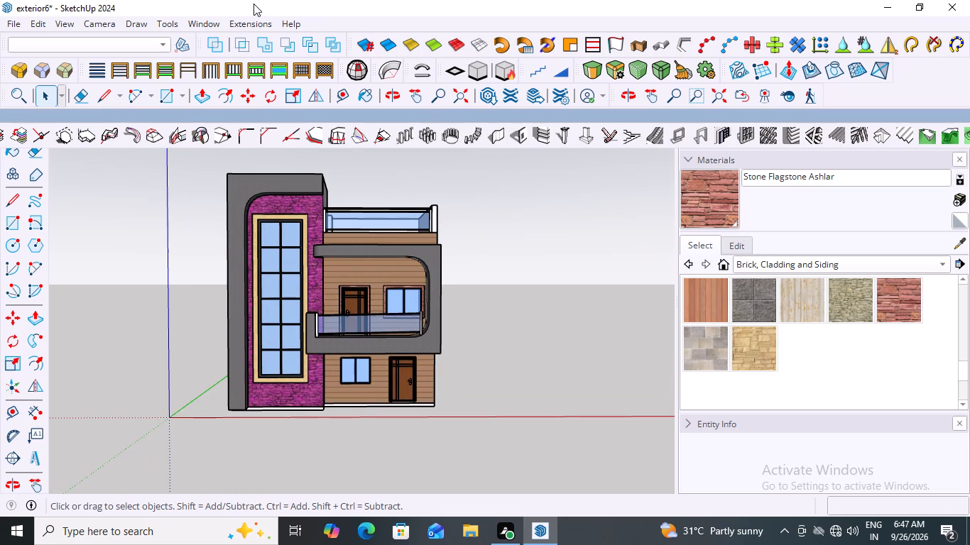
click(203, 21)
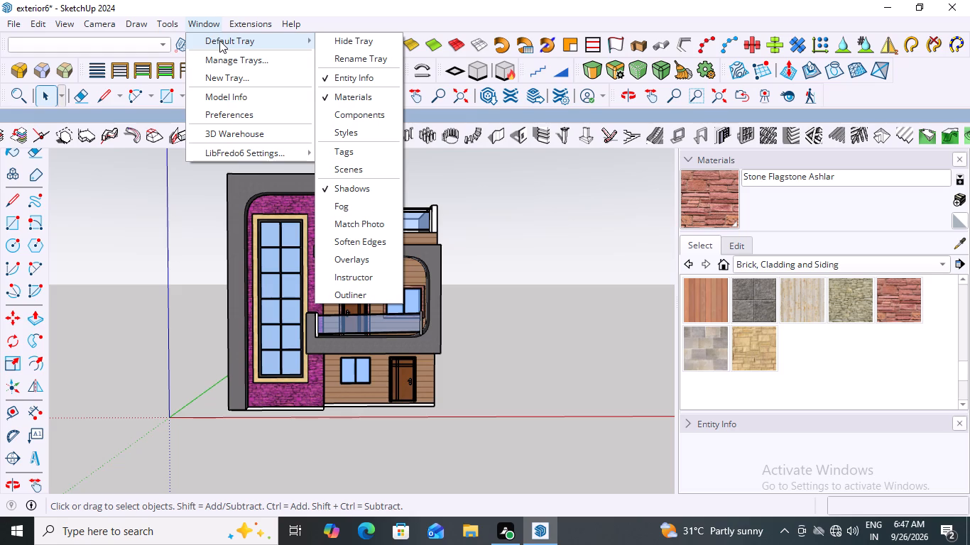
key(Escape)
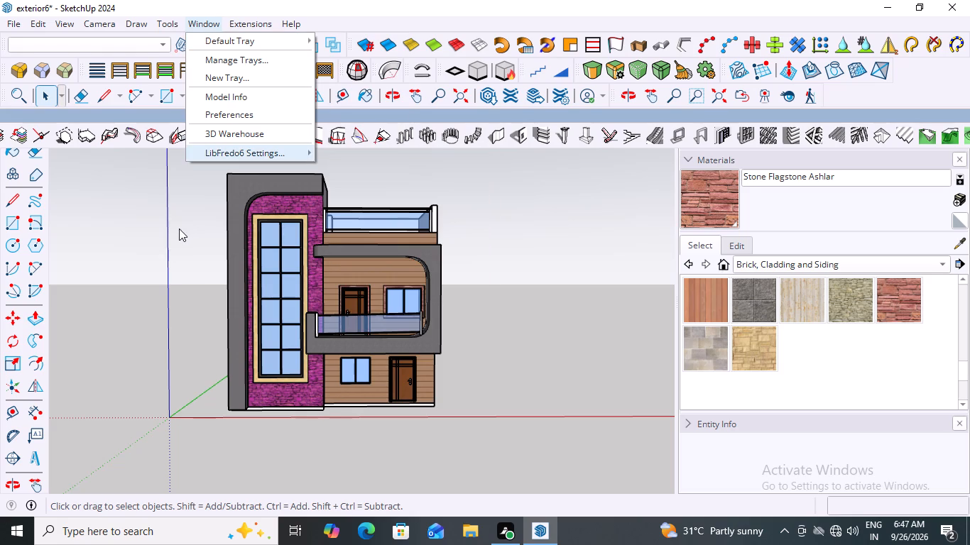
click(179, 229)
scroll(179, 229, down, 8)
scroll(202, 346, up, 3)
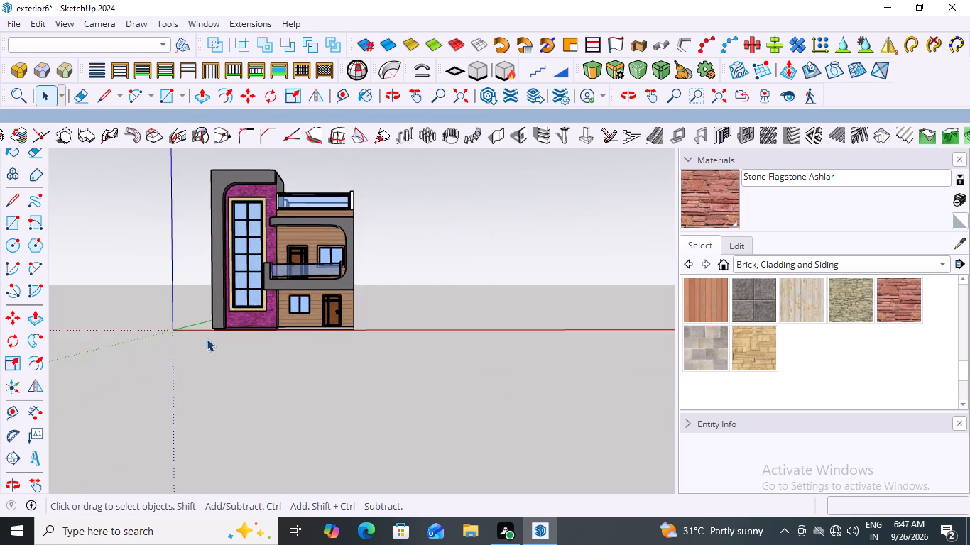
Open the upper-floor group, paint its short side wall projecting behind the tower with Cladding Siding Tan, and close the group.
middle_drag(207, 338, 209, 422)
scroll(209, 422, down, 1)
scroll(229, 308, up, 2)
middle_drag(229, 308, 209, 282)
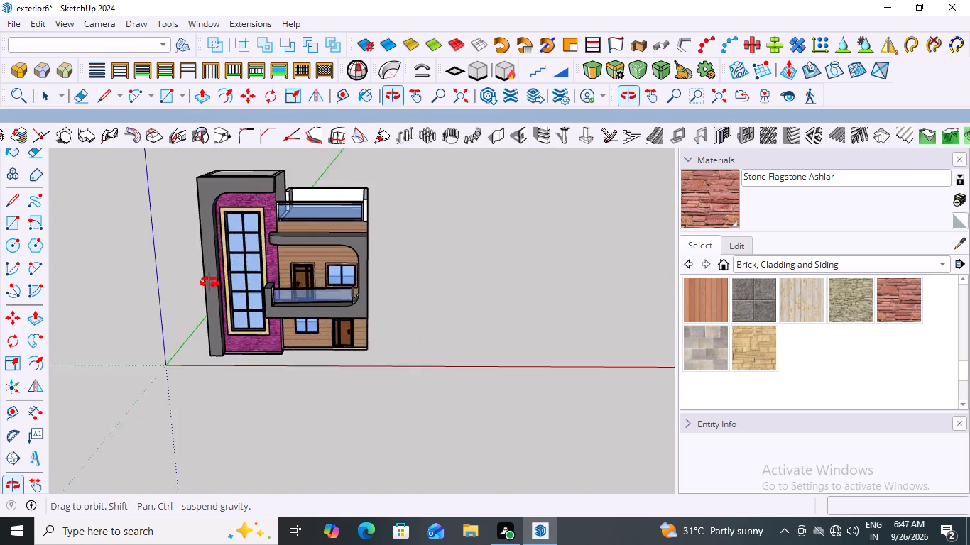
middle_drag(209, 282, 182, 241)
middle_drag(508, 307, 0, 334)
middle_drag(562, 326, 75, 341)
middle_drag(479, 332, 436, 346)
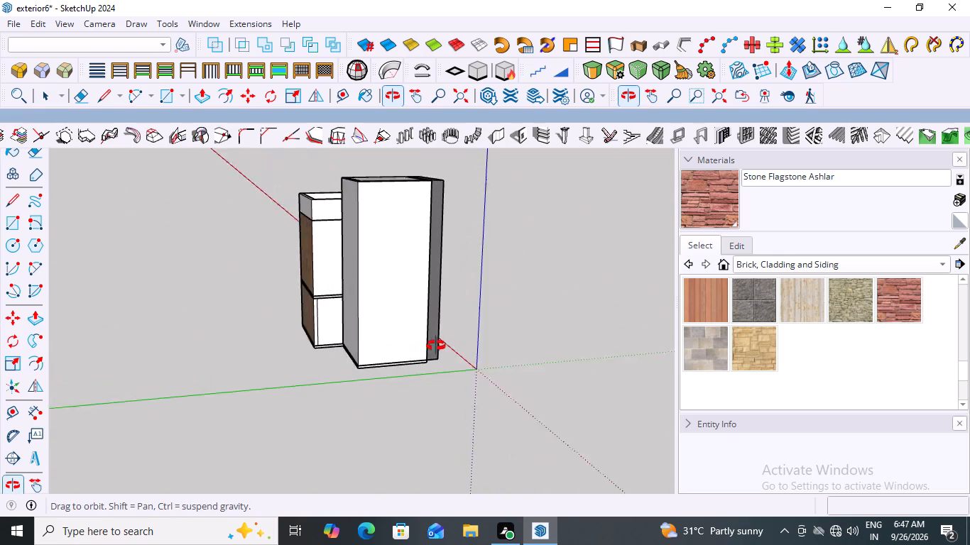
middle_drag(436, 346, 555, 331)
scroll(344, 303, up, 6)
click(334, 234)
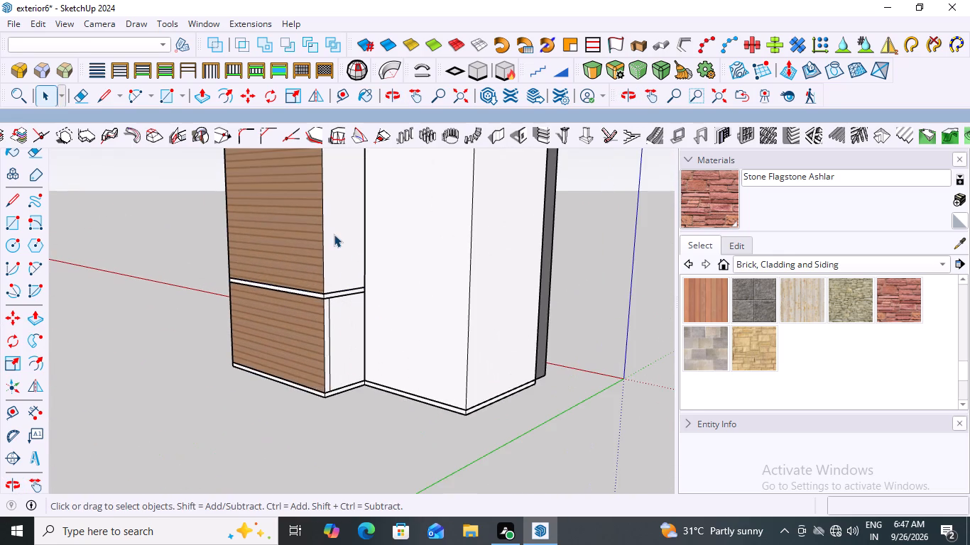
right_click(334, 234)
click(334, 234)
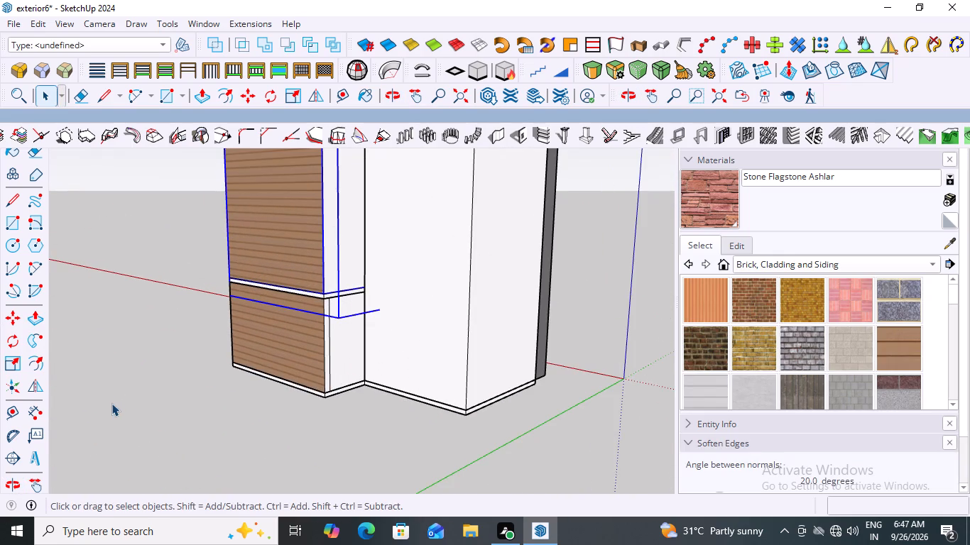
key(Escape)
click(163, 385)
click(347, 246)
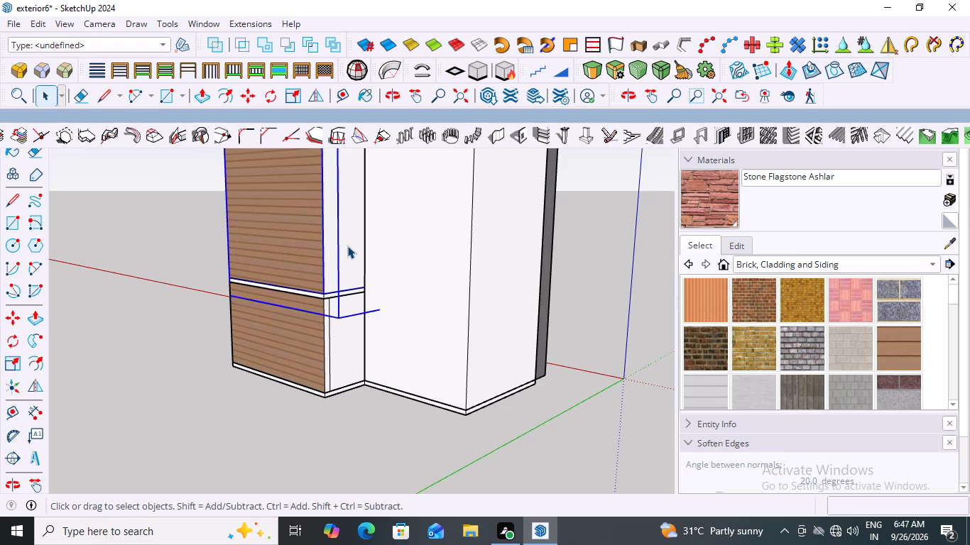
double_click(347, 246)
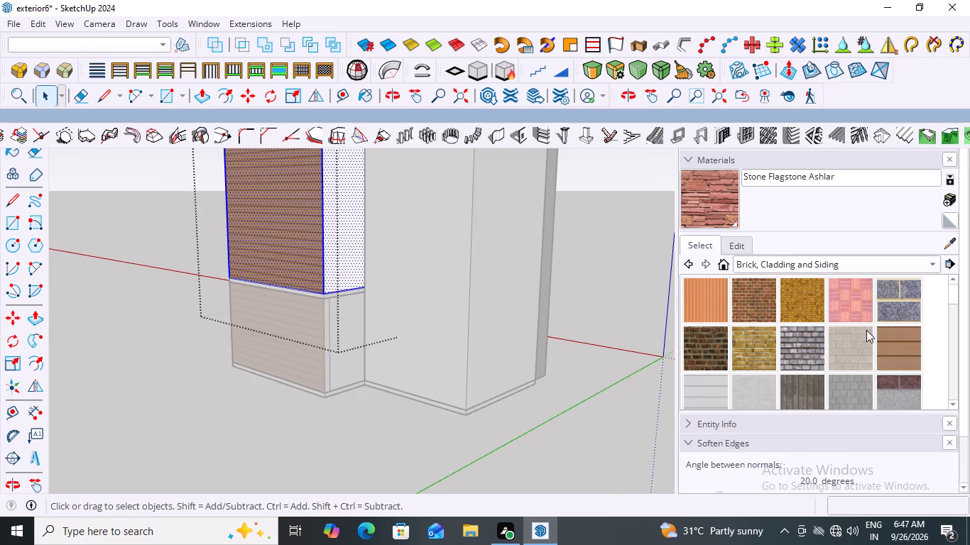
scroll(839, 333, down, 2)
click(899, 304)
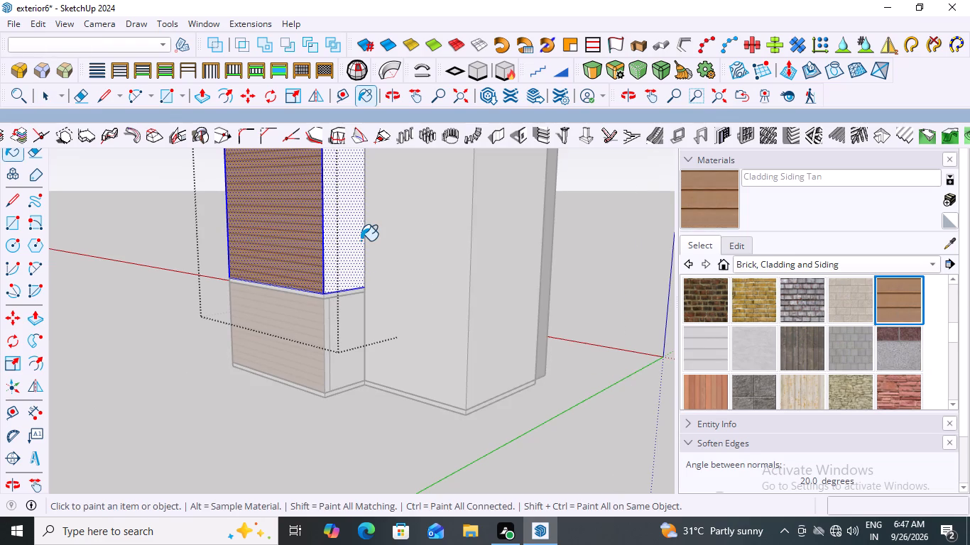
double_click(361, 241)
click(343, 326)
scroll(170, 412, down, 2)
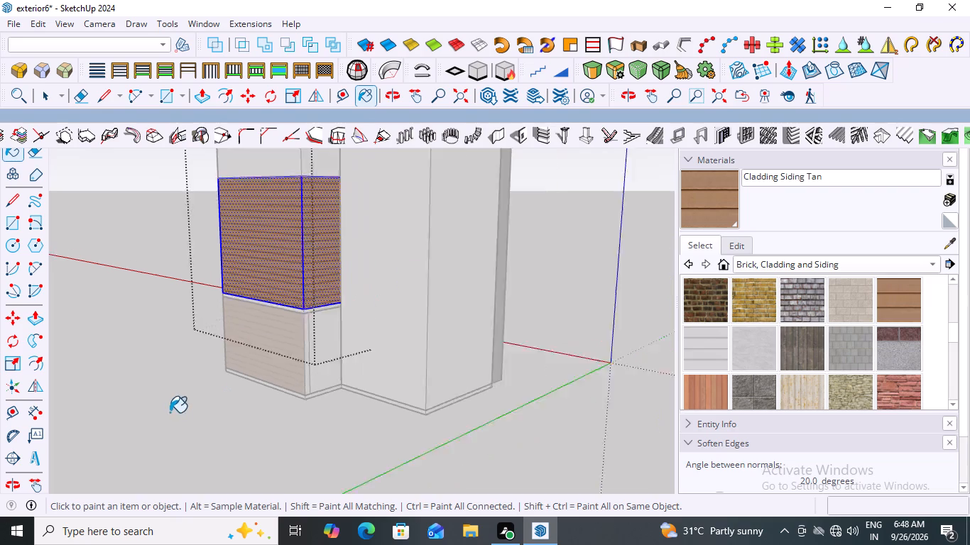
scroll(170, 412, down, 6)
key(space)
click(192, 404)
Open the ground-floor group, paint its short side wall projecting behind the tower with Cladding Siding Tan, and close the group.
scroll(239, 372, up, 2)
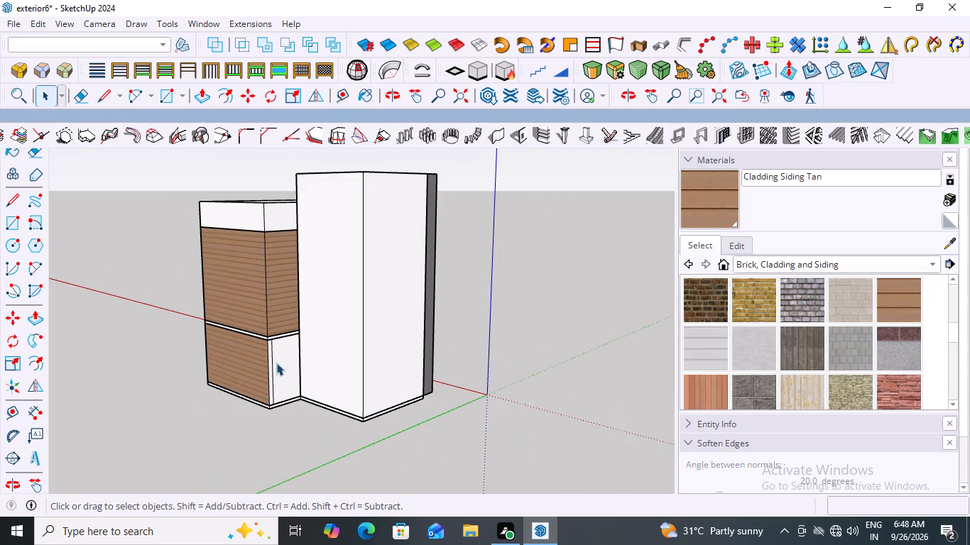
click(290, 364)
double_click(290, 364)
scroll(290, 364, up, 5)
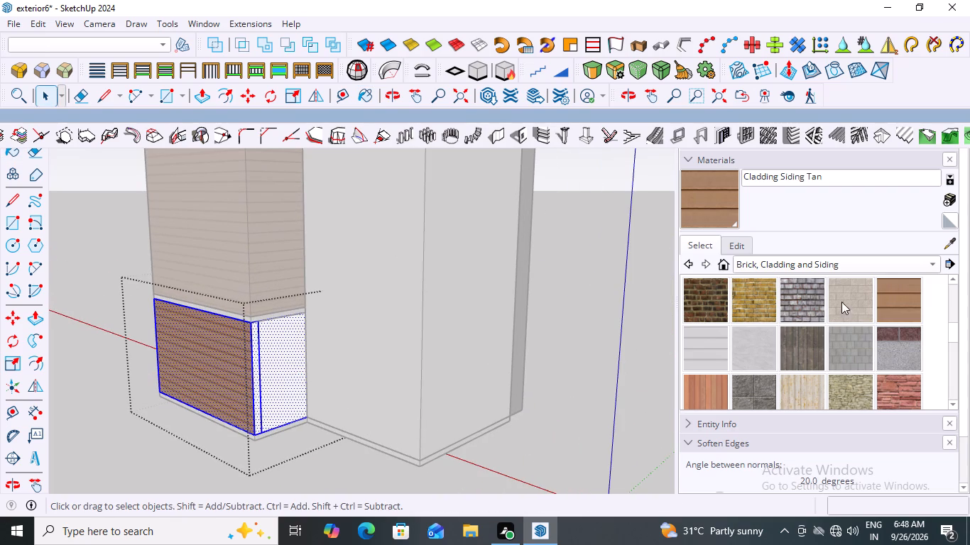
click(896, 299)
click(273, 374)
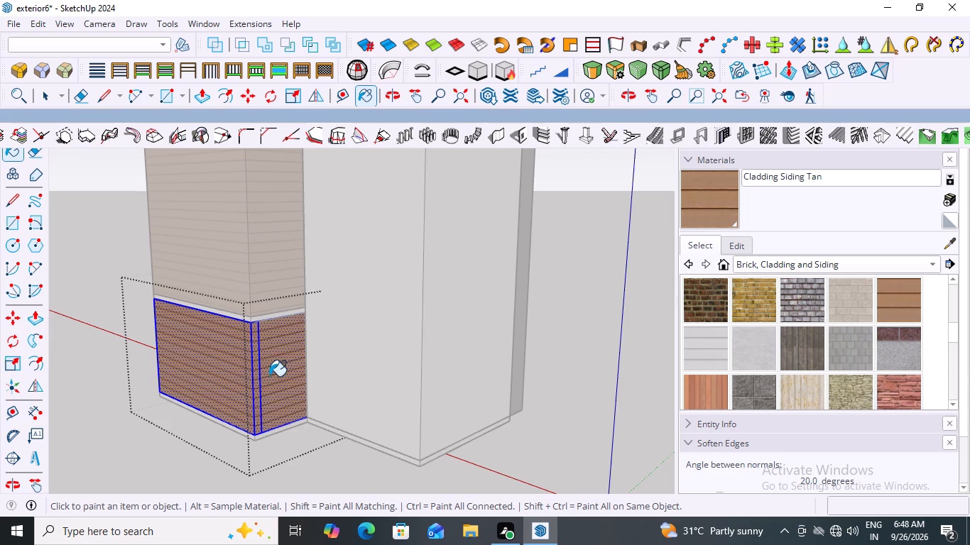
scroll(261, 380, up, 6)
scroll(261, 380, down, 12)
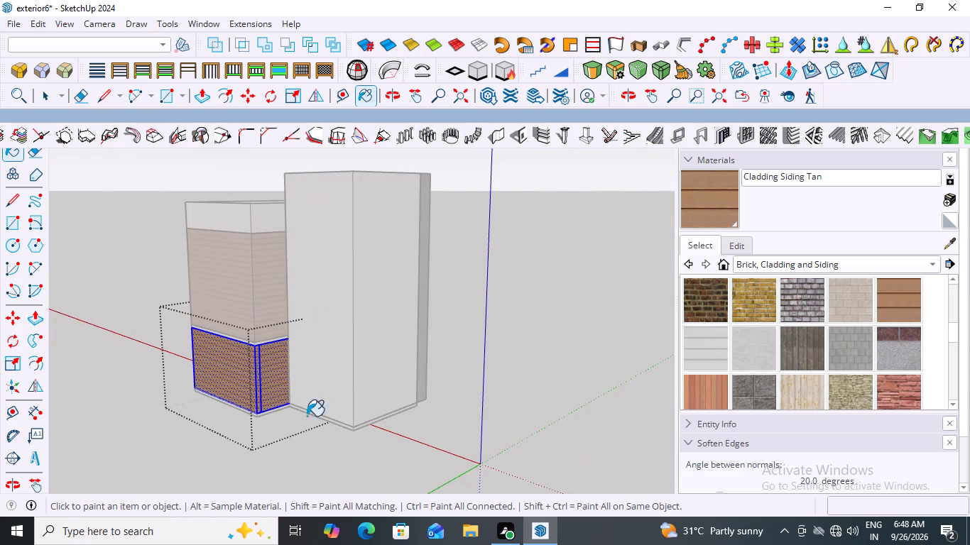
key(Escape)
click(336, 457)
key(space)
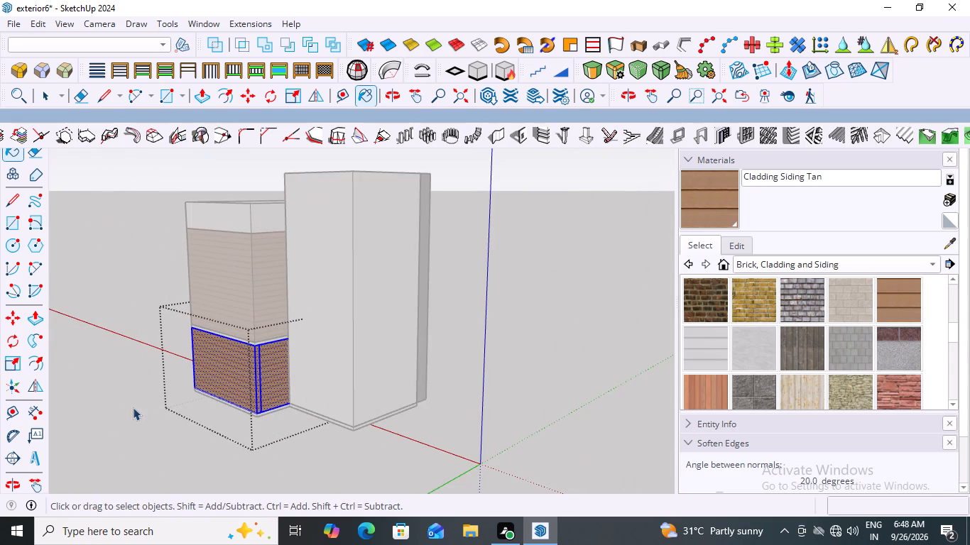
click(109, 395)
Open the tower group and paint its rear wall and outer side wall with Cladding Siding Tan.
middle_drag(123, 402, 574, 406)
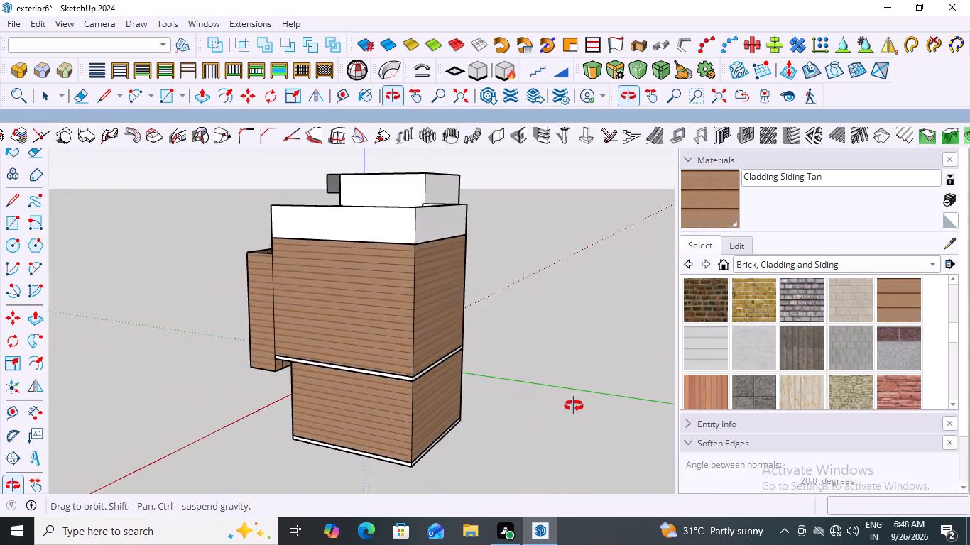
middle_drag(574, 406, 109, 369)
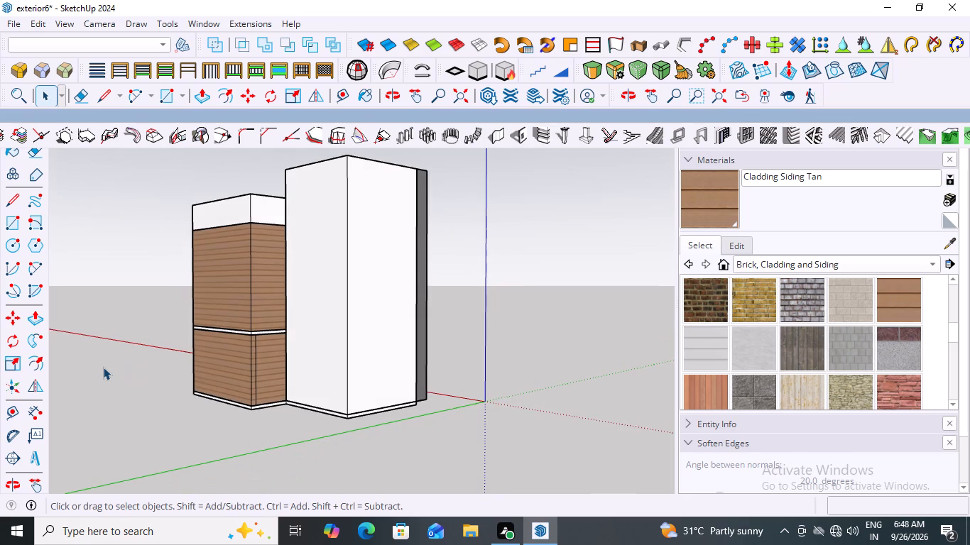
scroll(103, 367, up, 1)
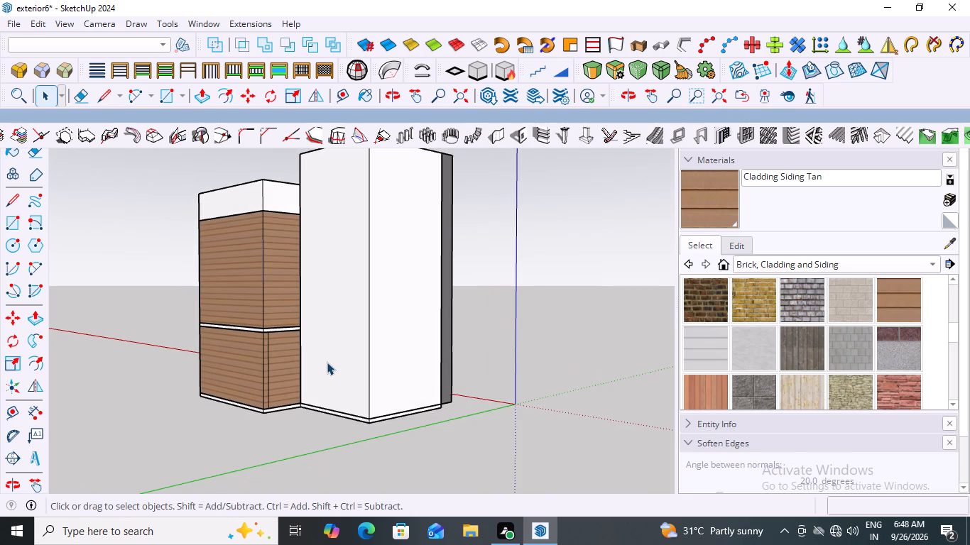
scroll(345, 364, up, 2)
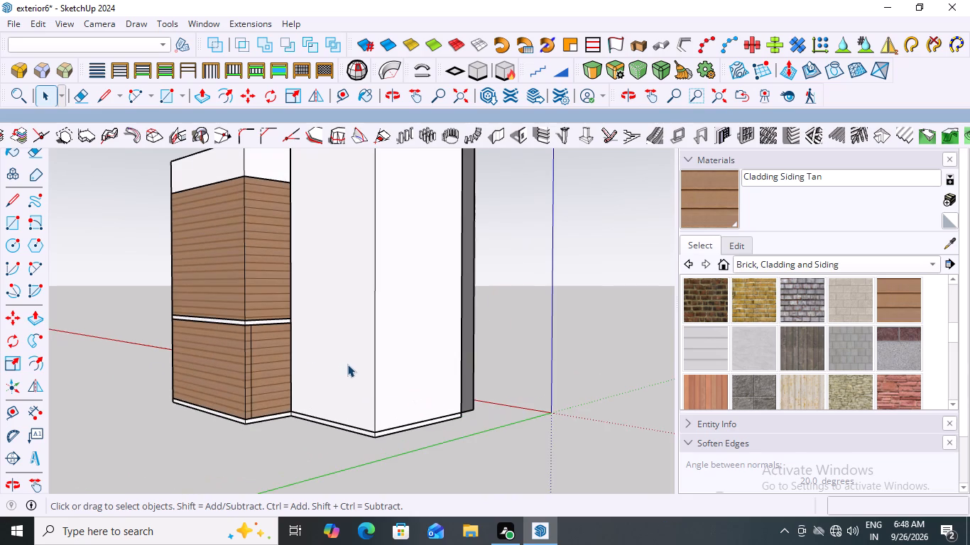
scroll(295, 352, up, 3)
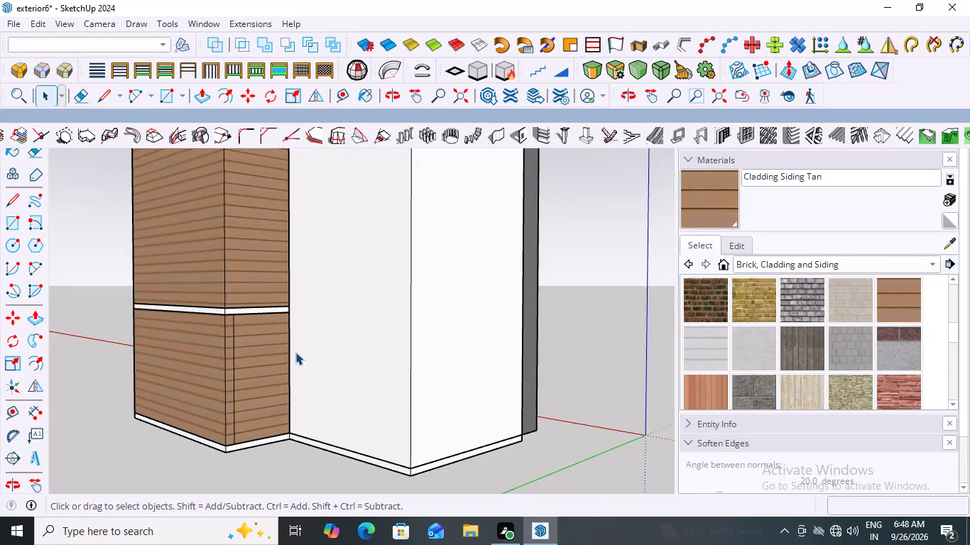
scroll(249, 400, up, 1)
scroll(330, 425, up, 1)
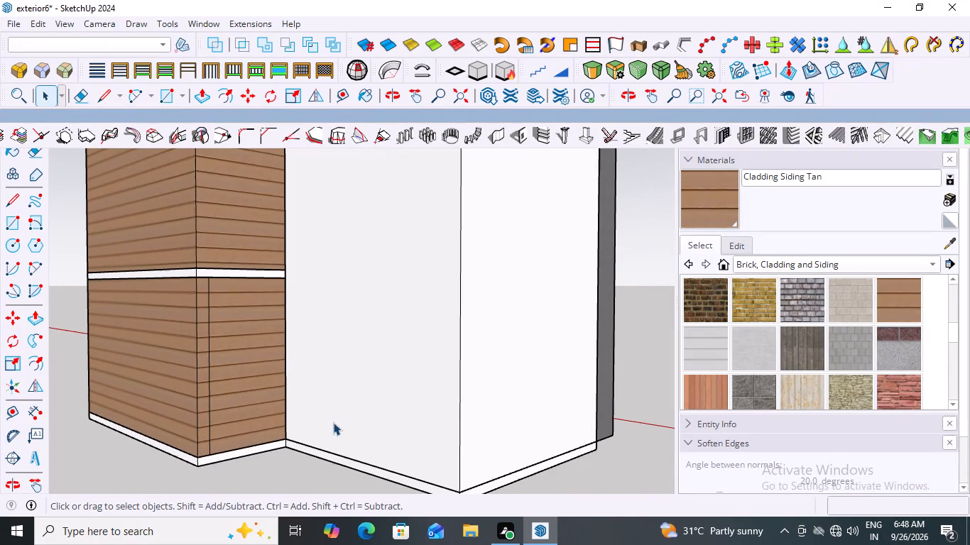
scroll(333, 422, up, 1)
double_click(361, 380)
click(361, 380)
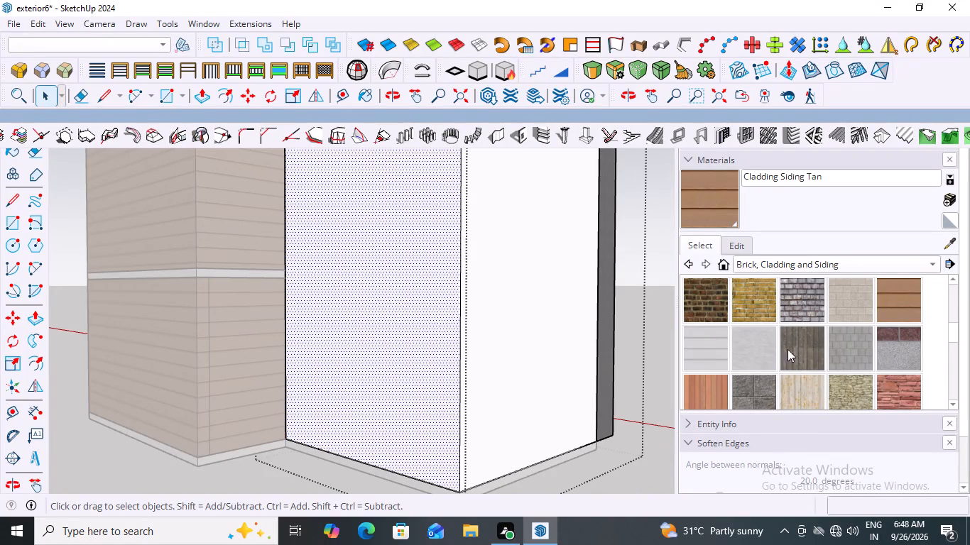
click(914, 302)
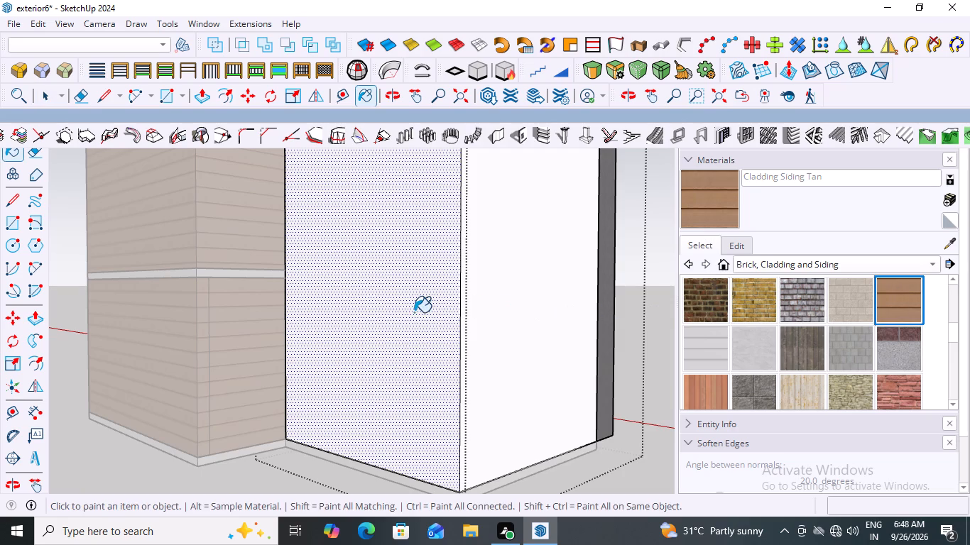
click(414, 312)
click(501, 314)
scroll(322, 380, down, 8)
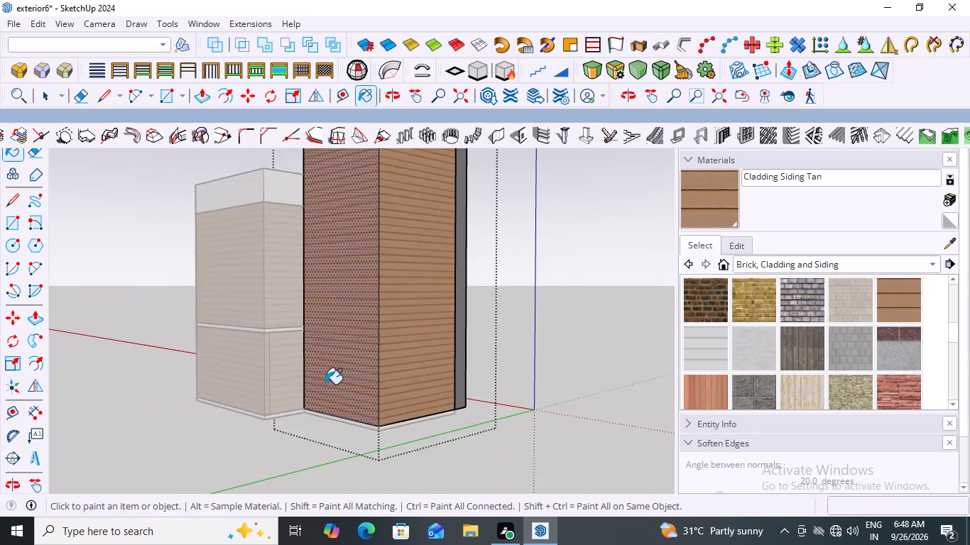
Paint the tower wall facing the roof terrace with Cladding Siding Tan and close the tower group.
scroll(325, 384, down, 3)
middle_drag(486, 390, 542, 458)
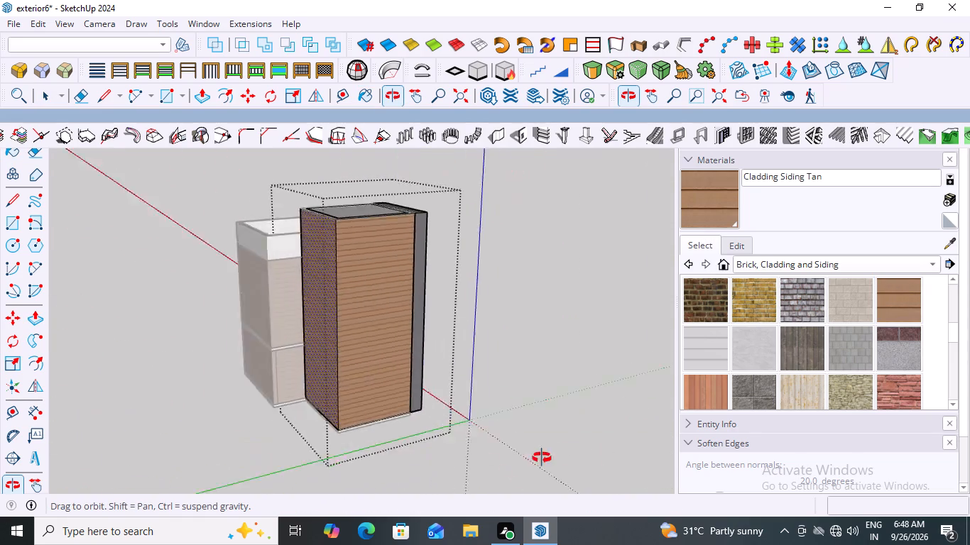
middle_drag(542, 458, 412, 423)
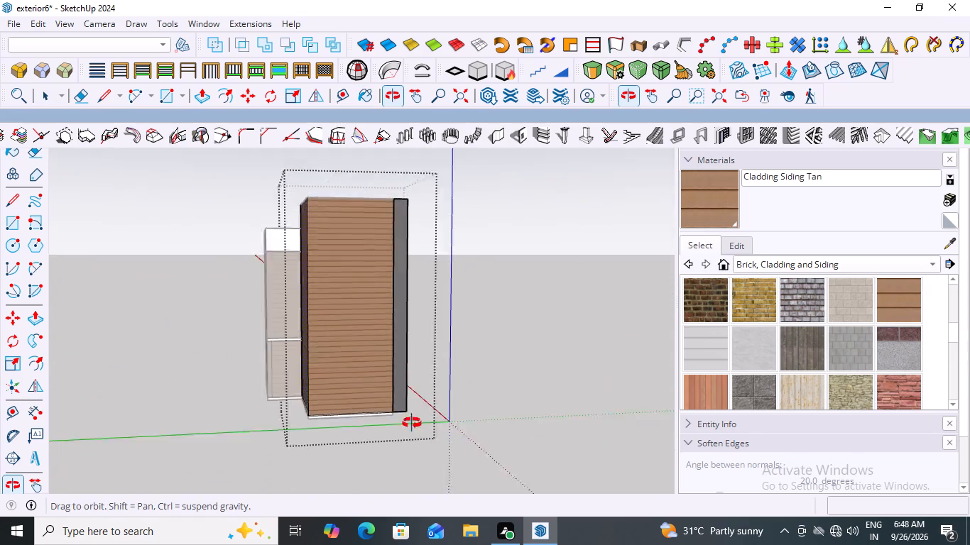
middle_drag(412, 423, 653, 495)
middle_drag(417, 452, 676, 459)
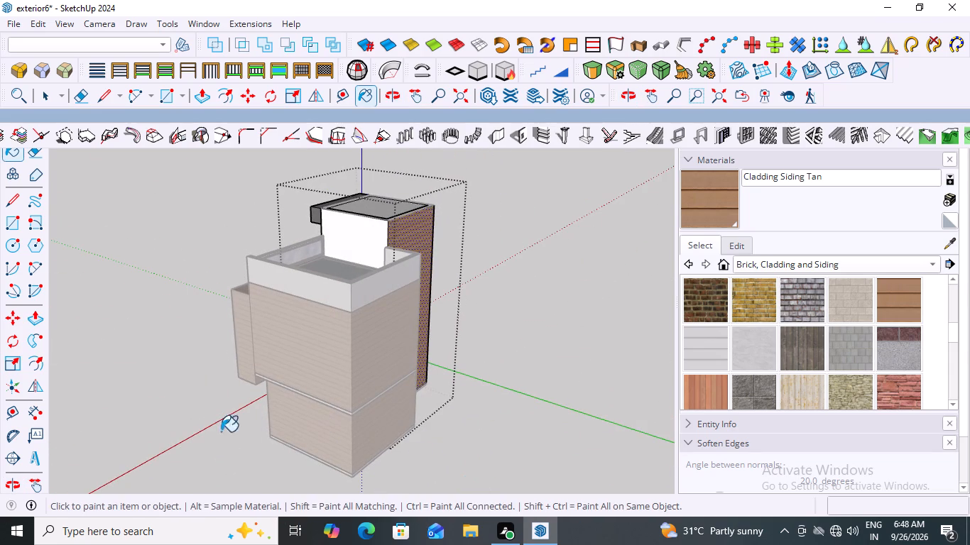
middle_drag(264, 468, 292, 472)
middle_click(382, 480)
scroll(329, 309, up, 2)
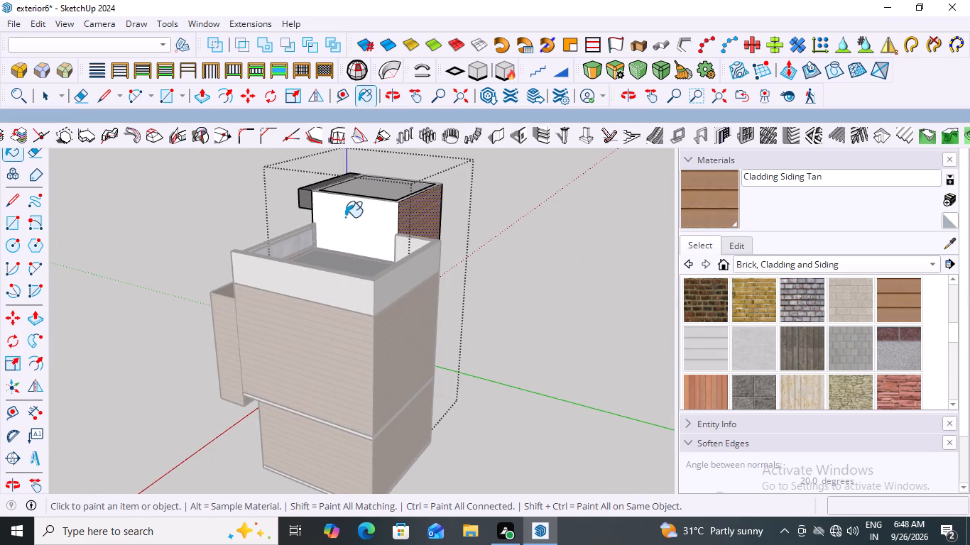
scroll(345, 216, up, 5)
click(384, 224)
scroll(378, 229, down, 8)
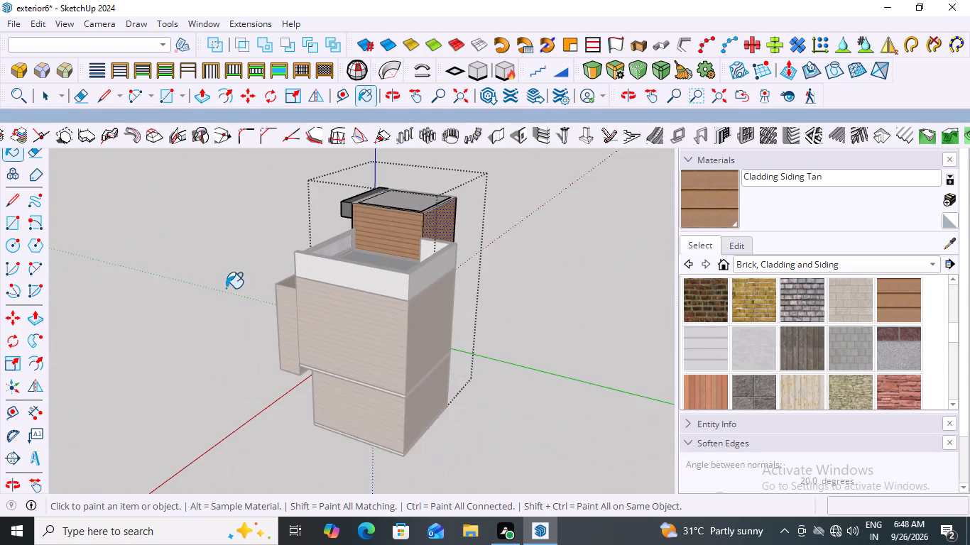
scroll(226, 288, down, 3)
middle_drag(451, 353, 748, 354)
middle_drag(236, 422, 540, 340)
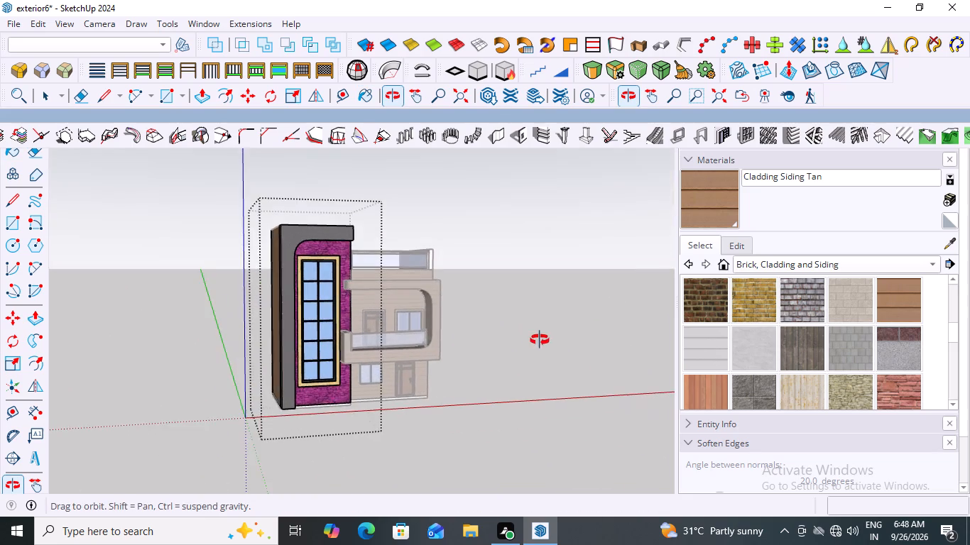
middle_drag(540, 340, 369, 439)
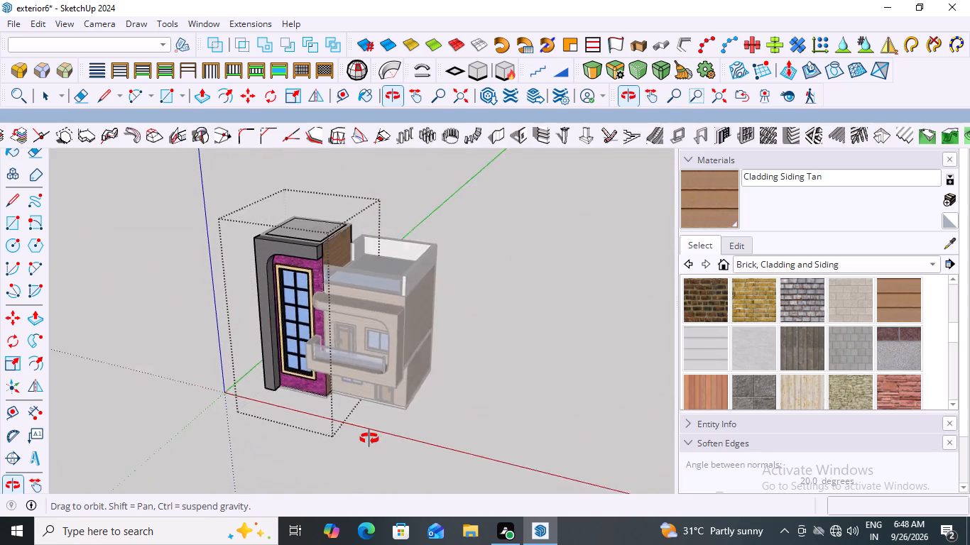
middle_drag(369, 439, 332, 407)
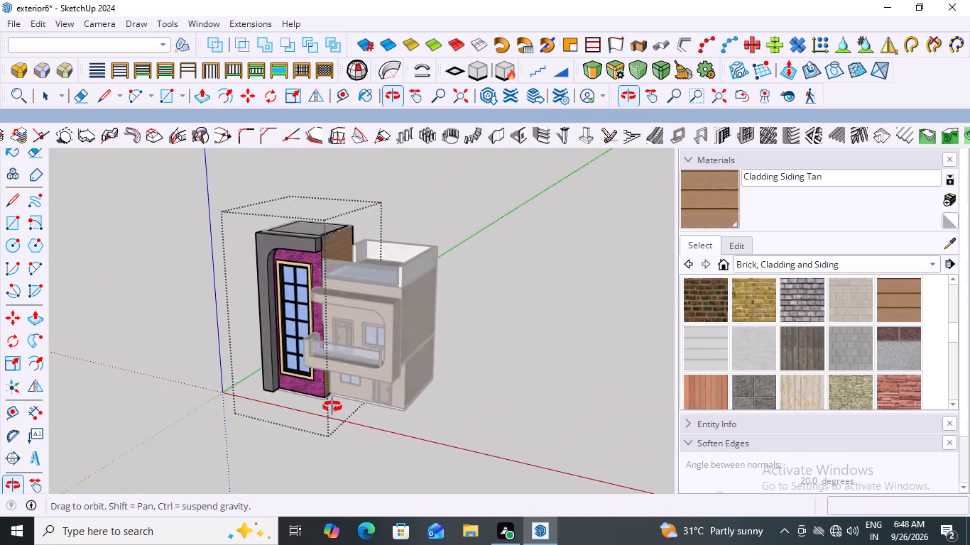
middle_drag(332, 407, 498, 389)
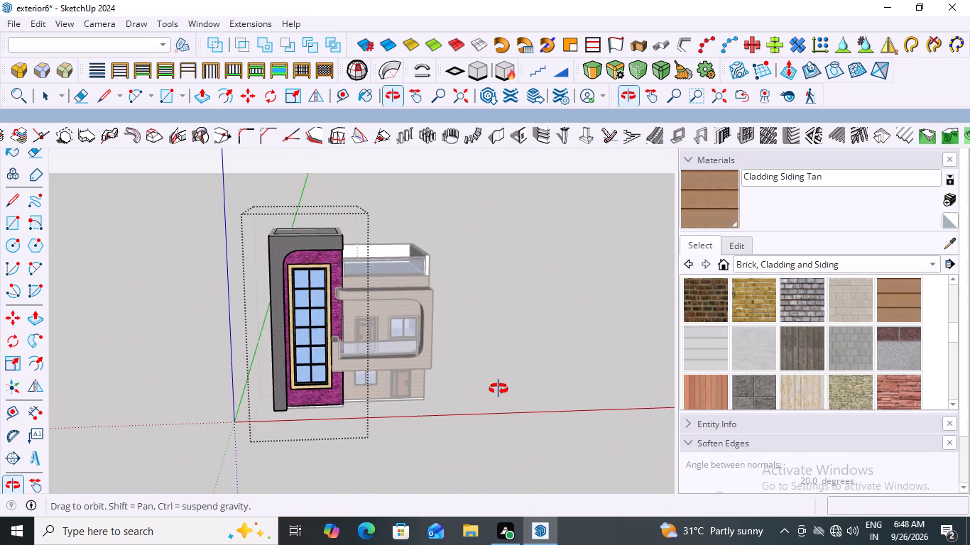
middle_drag(498, 389, 499, 388)
scroll(500, 387, up, 3)
key(Escape)
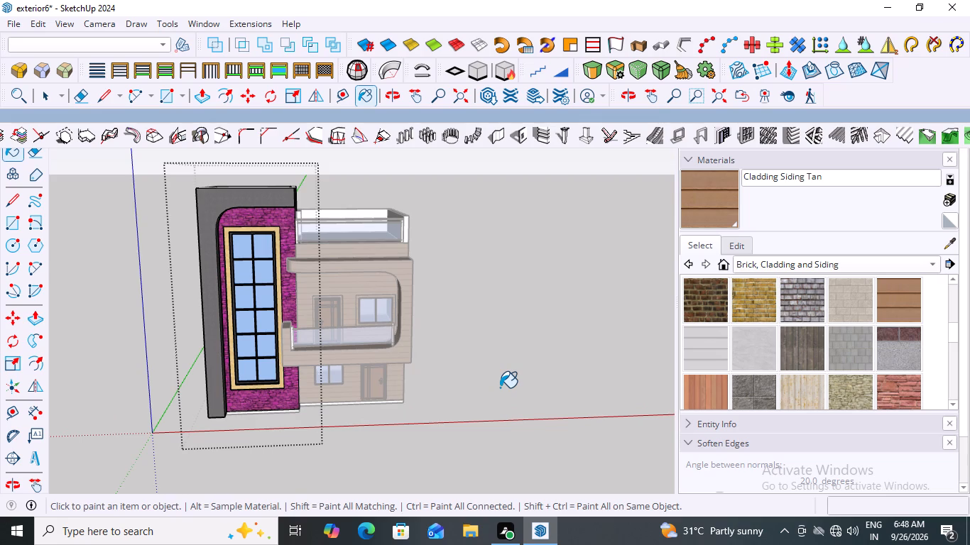
key(space)
double_click(494, 363)
Examine the house's front facade, balcony and side cladding up close and from a distance.
middle_drag(462, 371, 428, 373)
middle_drag(424, 373, 408, 373)
middle_drag(398, 374, 373, 374)
middle_drag(368, 374, 361, 373)
scroll(360, 373, up, 3)
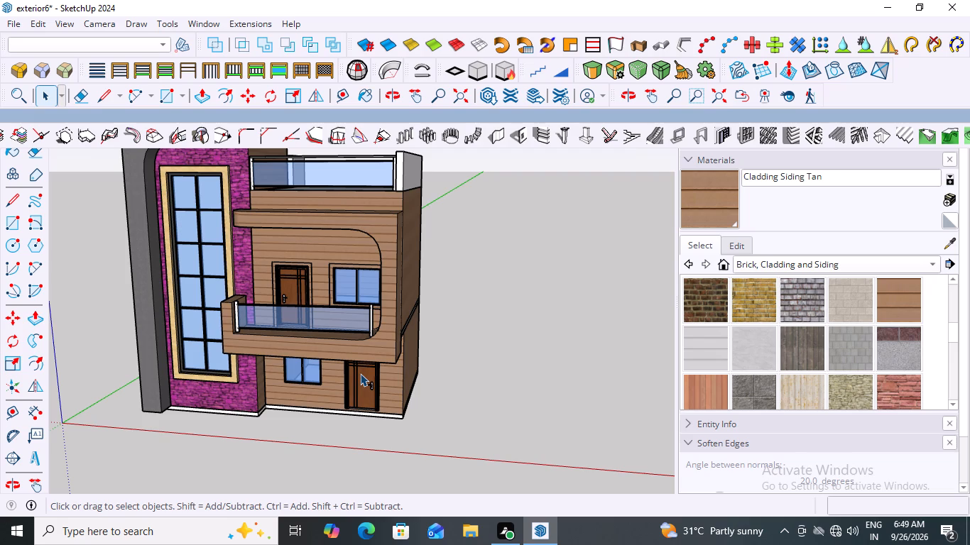
scroll(209, 329, down, 11)
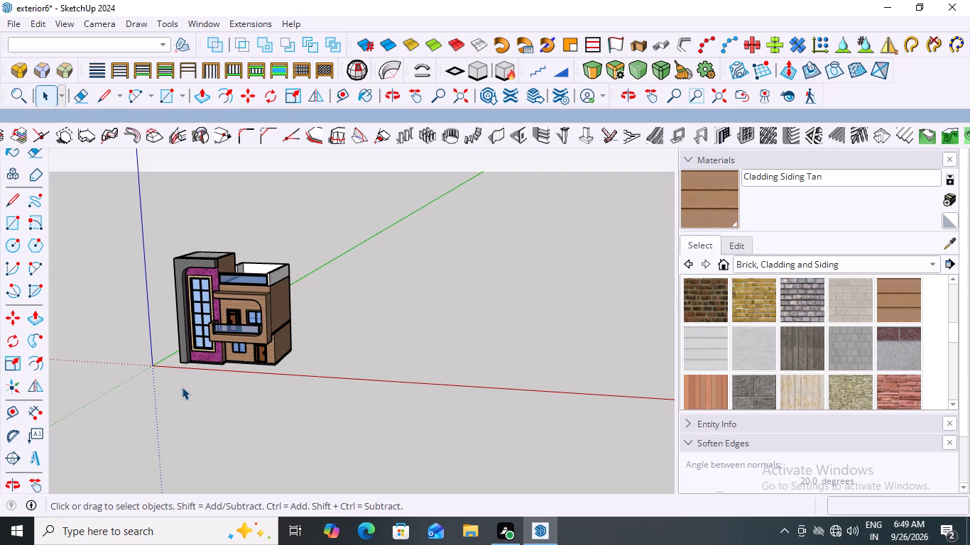
scroll(182, 387, down, 10)
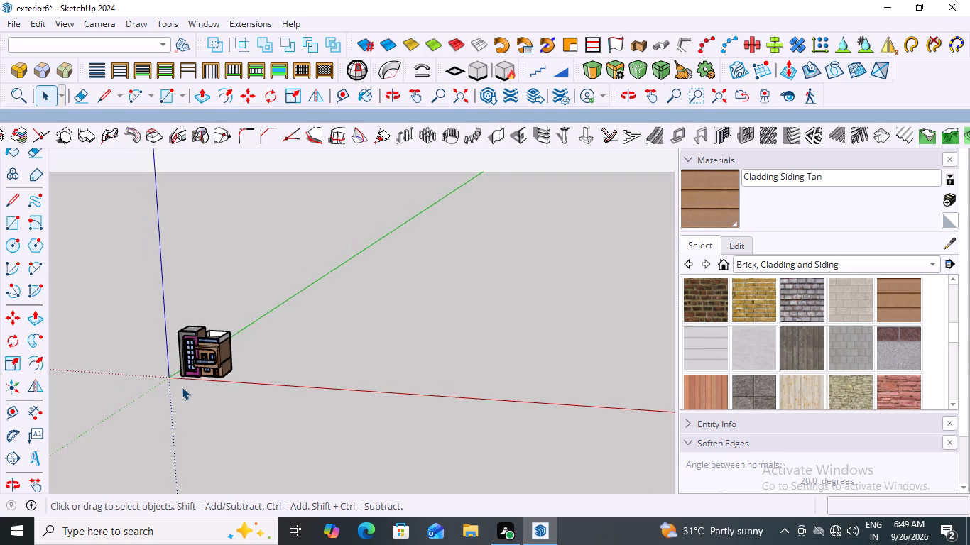
Open the balcony group and paint the front face of its curved frame with the in-model dark gray Material1.
middle_drag(273, 386, 290, 385)
middle_drag(308, 380, 332, 373)
scroll(206, 382, up, 7)
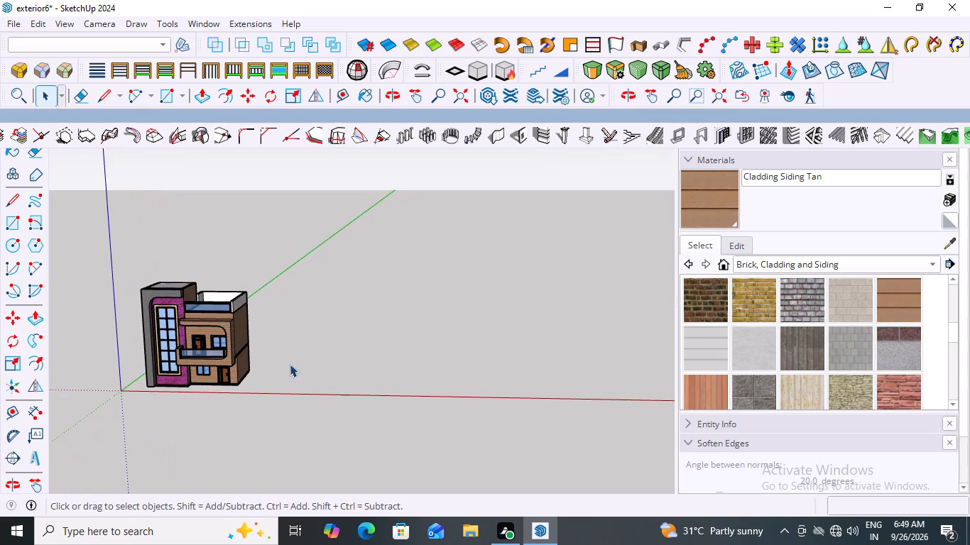
scroll(212, 400, up, 8)
scroll(173, 391, down, 4)
middle_drag(138, 392, 224, 344)
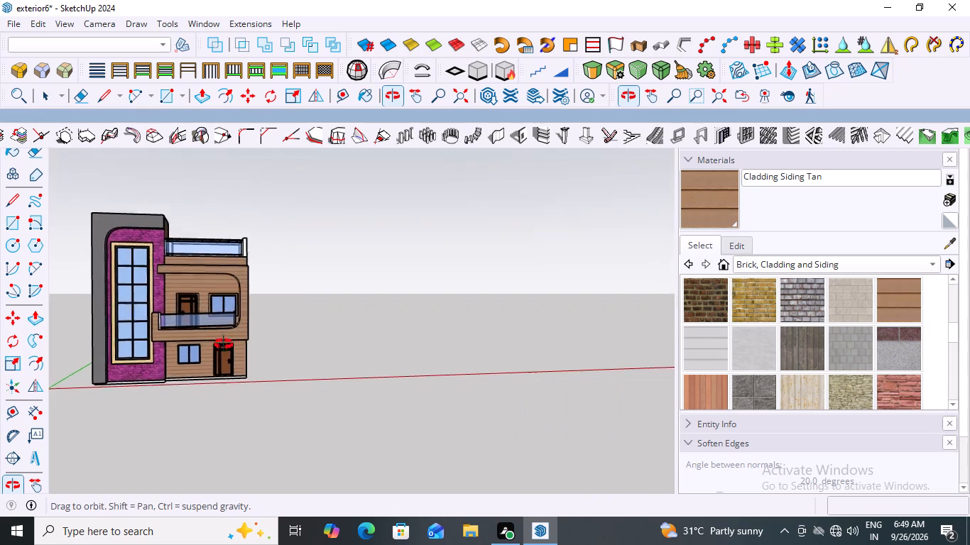
middle_drag(224, 344, 215, 400)
scroll(151, 340, up, 7)
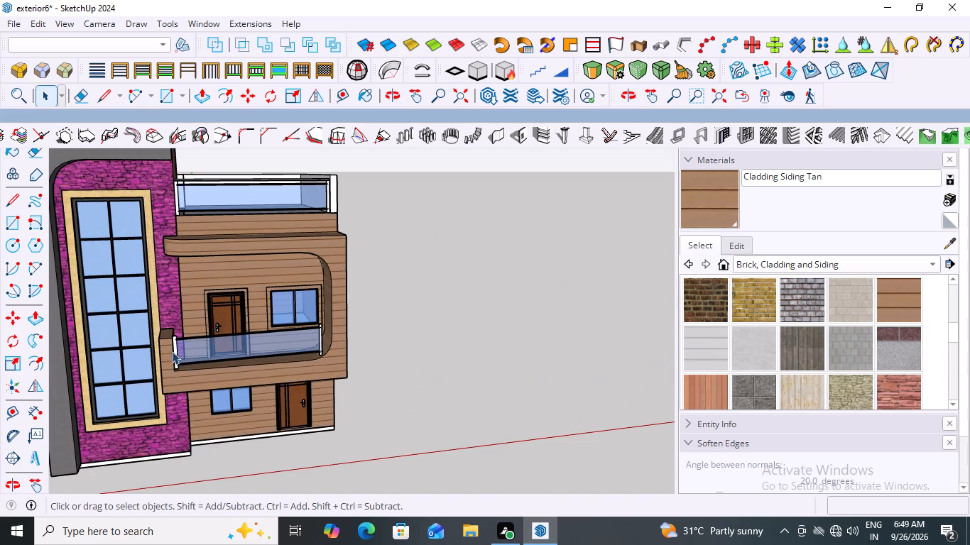
click(228, 377)
double_click(228, 377)
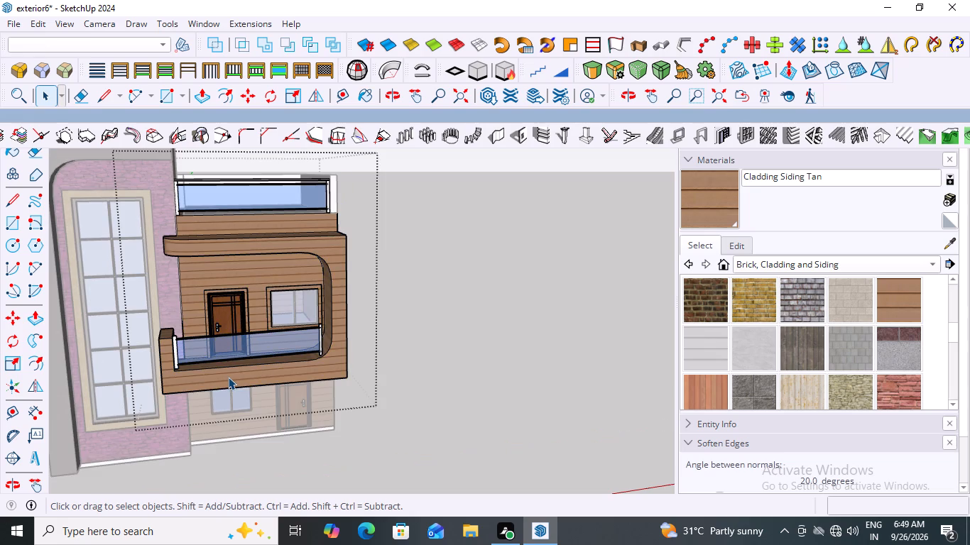
click(228, 377)
click(228, 377)
click(228, 377)
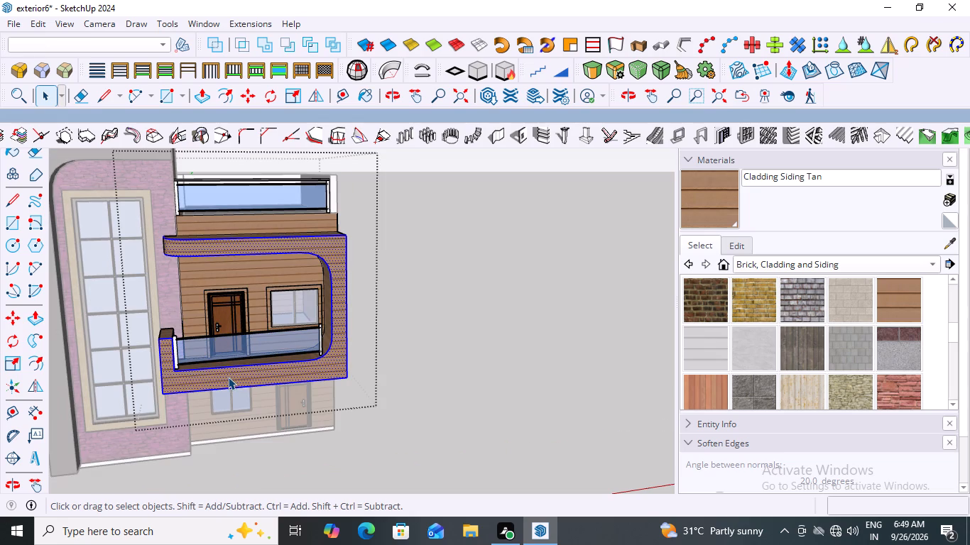
middle_drag(447, 414, 385, 441)
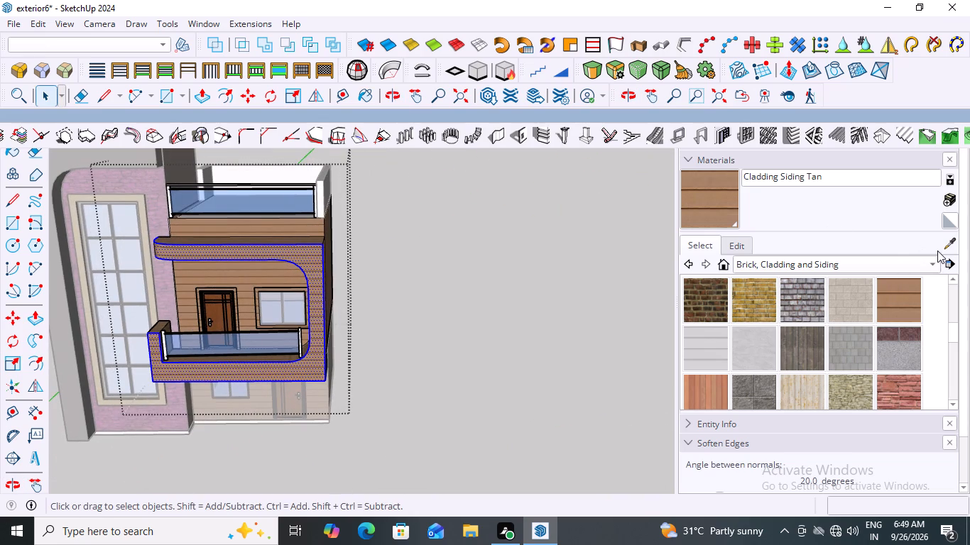
click(933, 263)
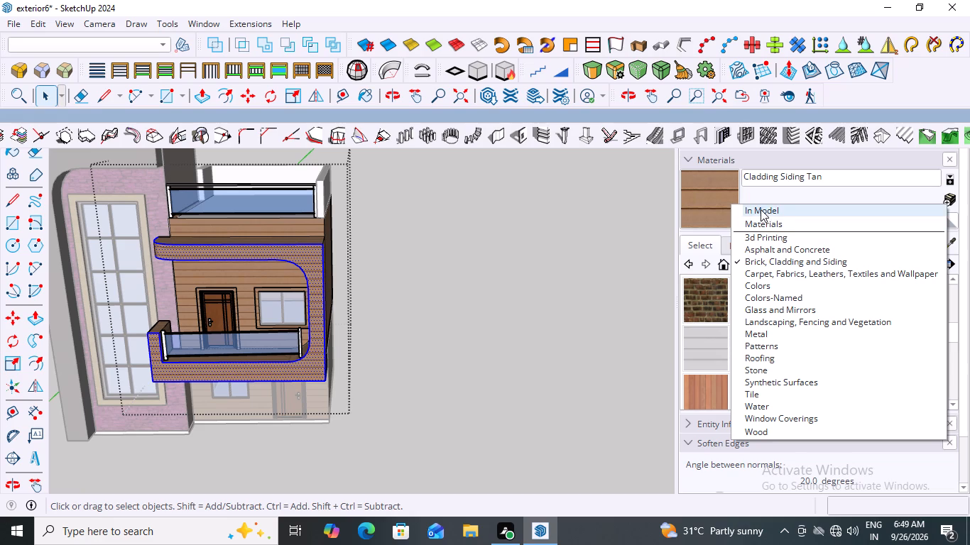
click(761, 209)
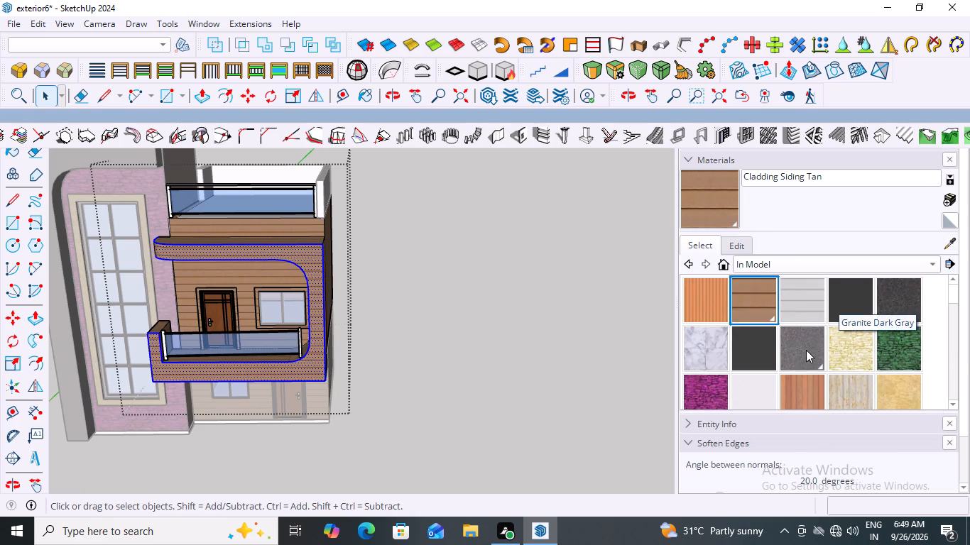
click(802, 350)
click(264, 254)
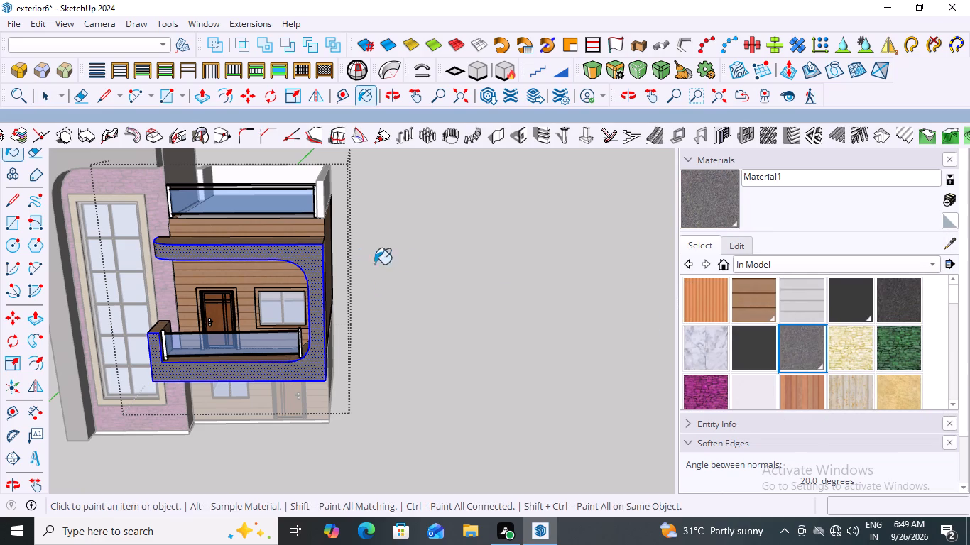
Paint the top face and outer side face of the balcony's curved frame with Material1.
middle_drag(486, 285, 469, 331)
scroll(288, 260, up, 2)
click(285, 260)
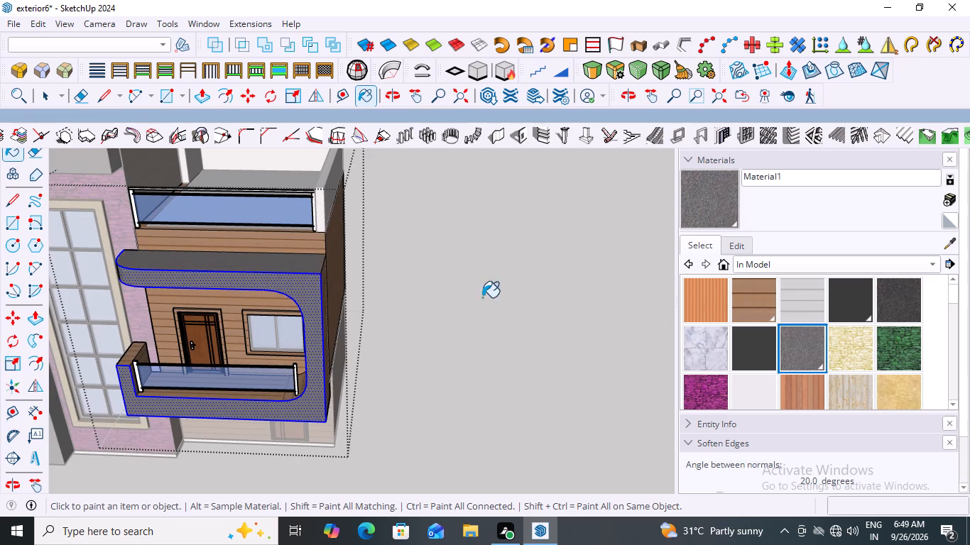
middle_drag(494, 299, 353, 258)
scroll(271, 322, up, 2)
click(261, 298)
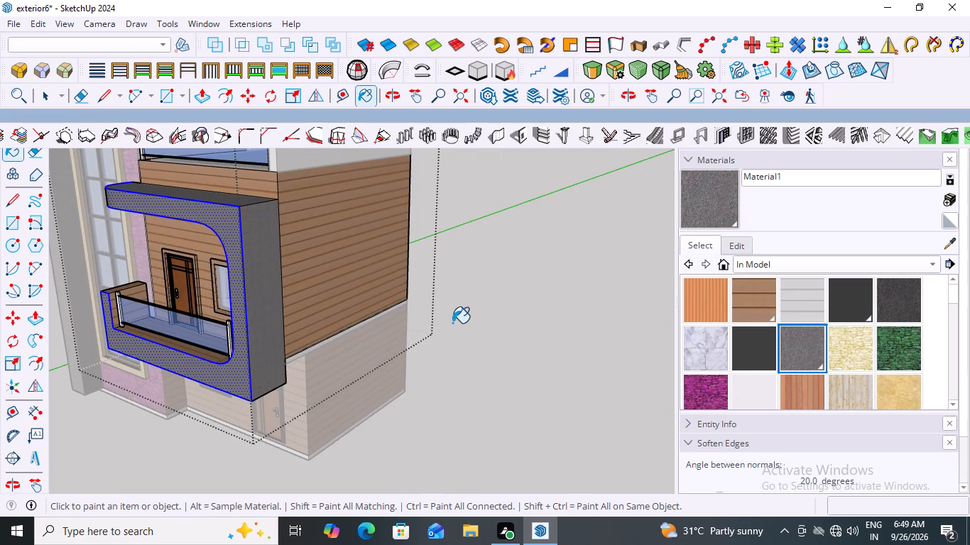
Paint the top and inner faces of the balcony's short end upright and the frame's inner curved face with Material1, and close the group.
scroll(452, 323, down, 2)
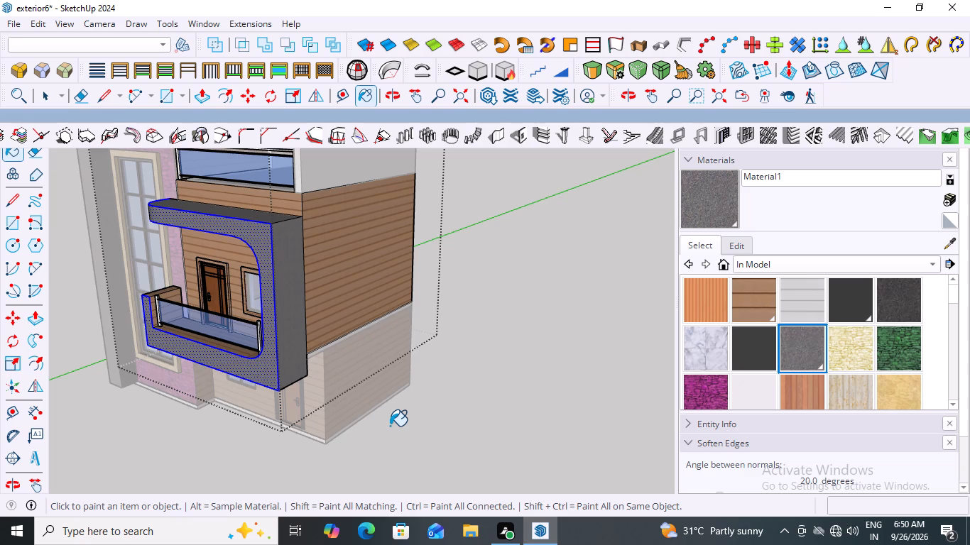
scroll(461, 429, down, 7)
middle_drag(320, 412, 464, 380)
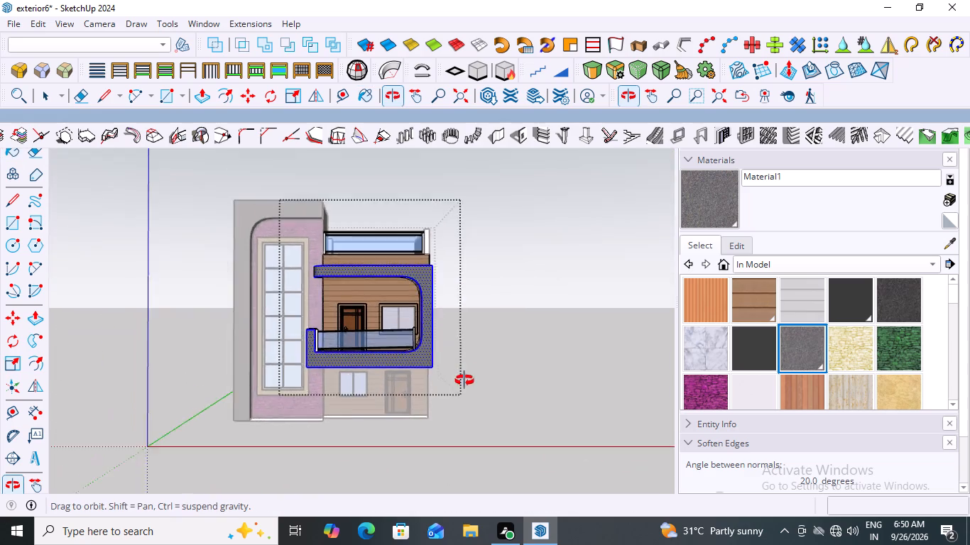
middle_drag(464, 380, 472, 463)
scroll(307, 400, up, 8)
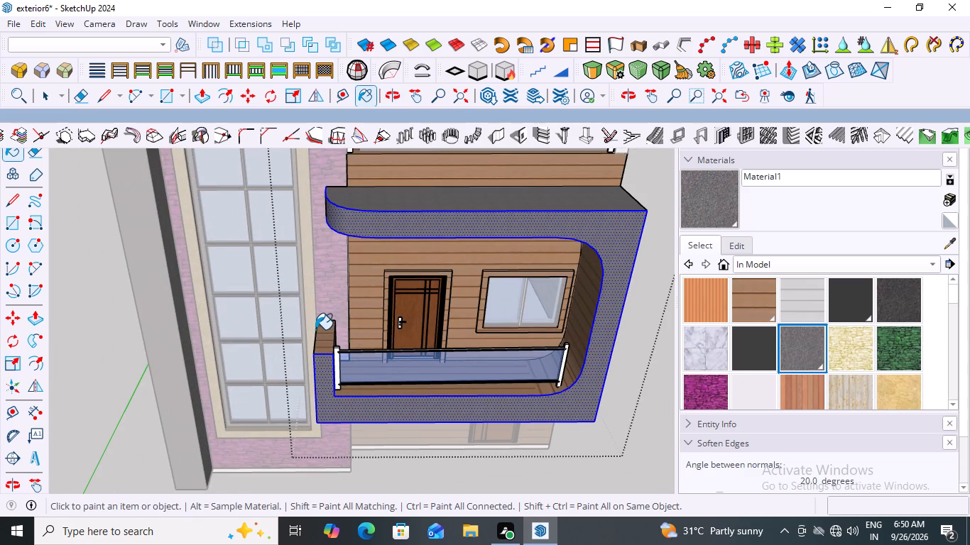
click(331, 336)
scroll(371, 404, up, 7)
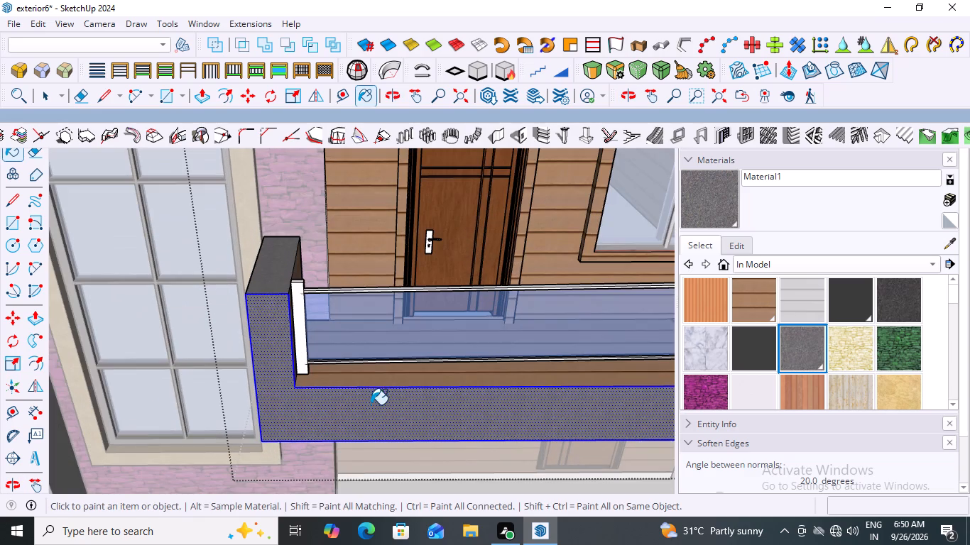
click(360, 379)
scroll(212, 352, down, 4)
scroll(293, 296, up, 2)
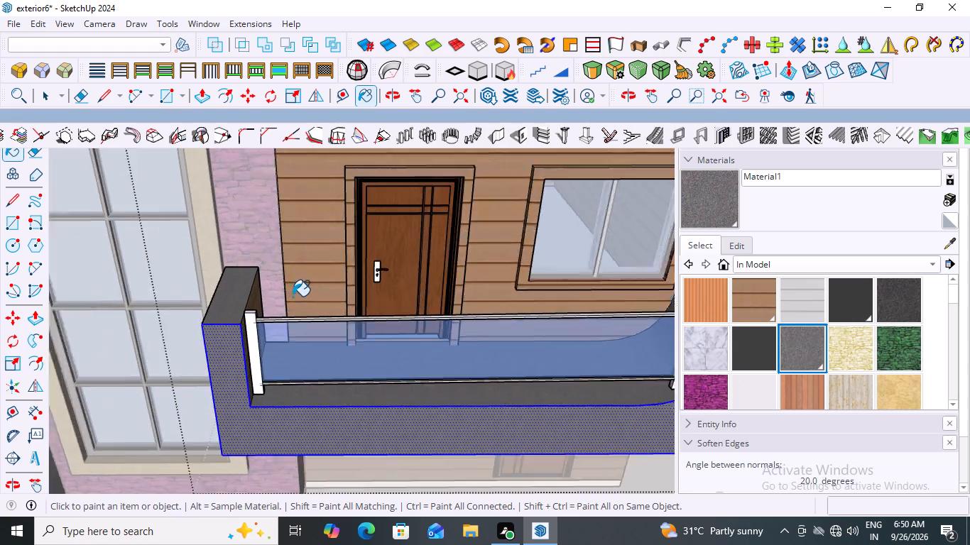
scroll(293, 296, up, 9)
click(229, 307)
scroll(156, 284, down, 5)
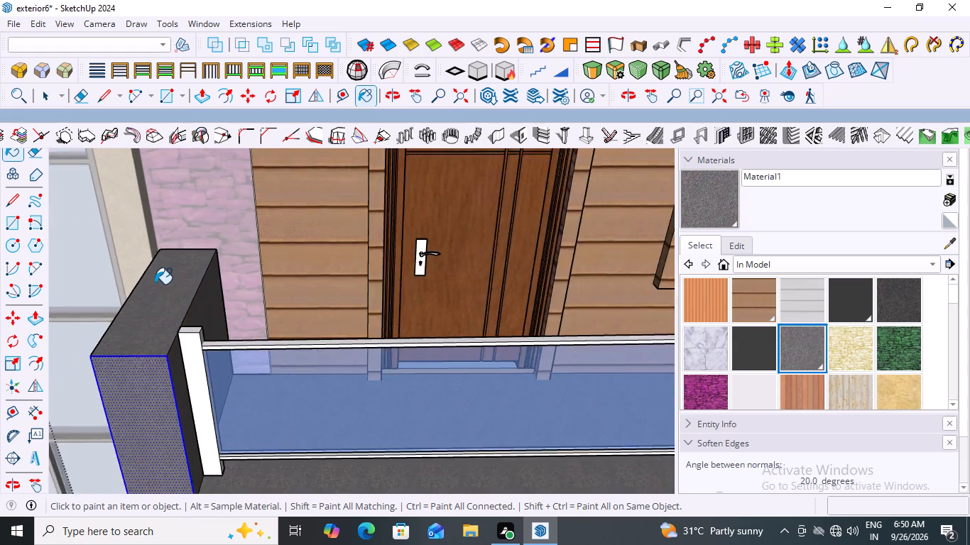
scroll(155, 284, down, 15)
scroll(388, 285, down, 2)
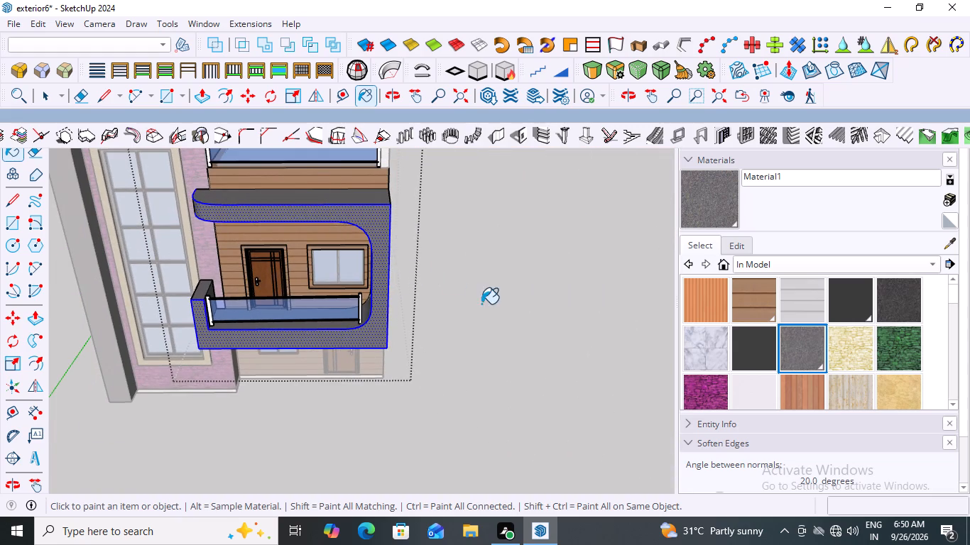
middle_drag(416, 312, 560, 203)
middle_drag(560, 197, 205, 307)
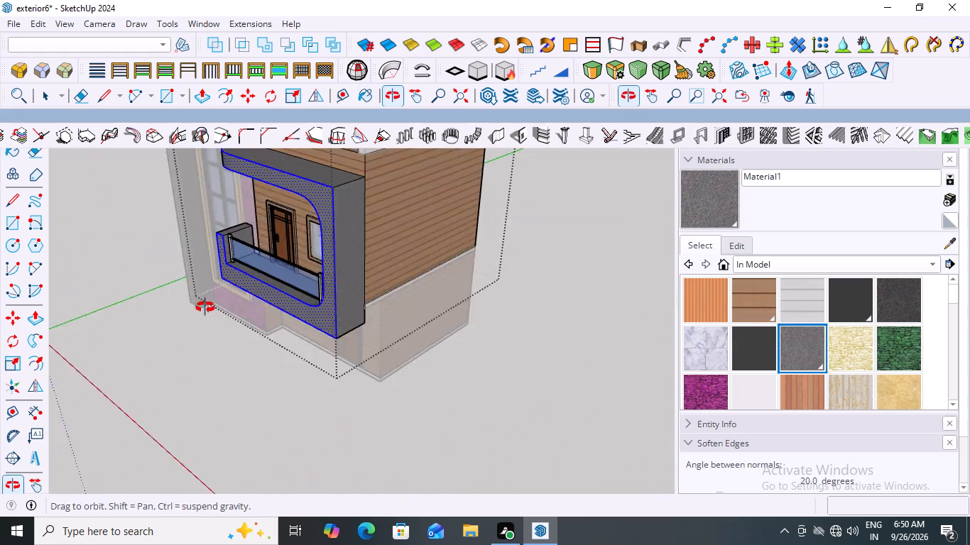
middle_drag(205, 307, 364, 300)
key(space)
click(493, 270)
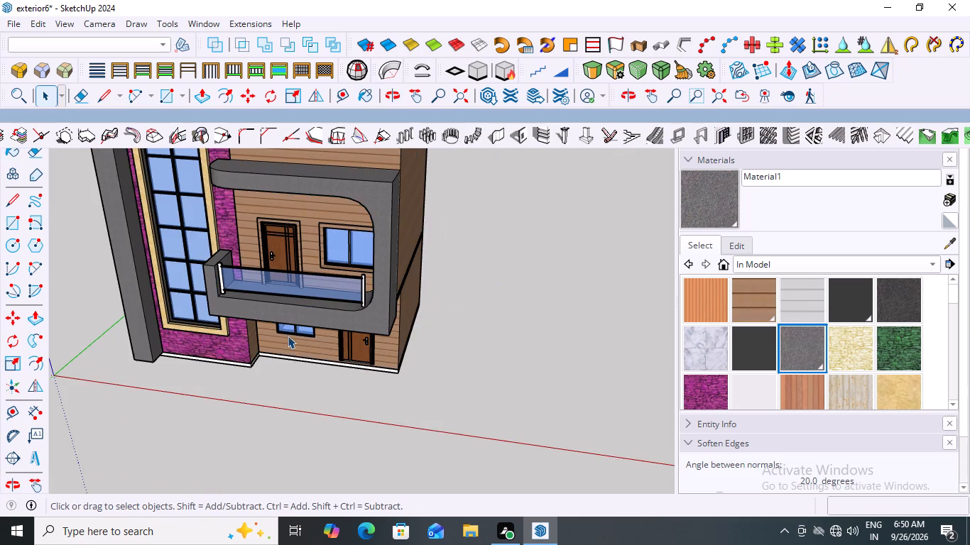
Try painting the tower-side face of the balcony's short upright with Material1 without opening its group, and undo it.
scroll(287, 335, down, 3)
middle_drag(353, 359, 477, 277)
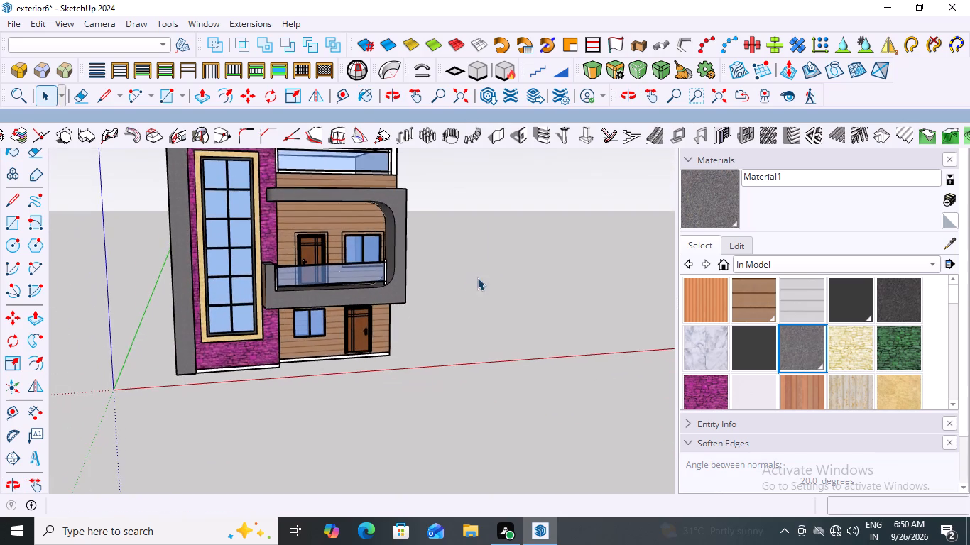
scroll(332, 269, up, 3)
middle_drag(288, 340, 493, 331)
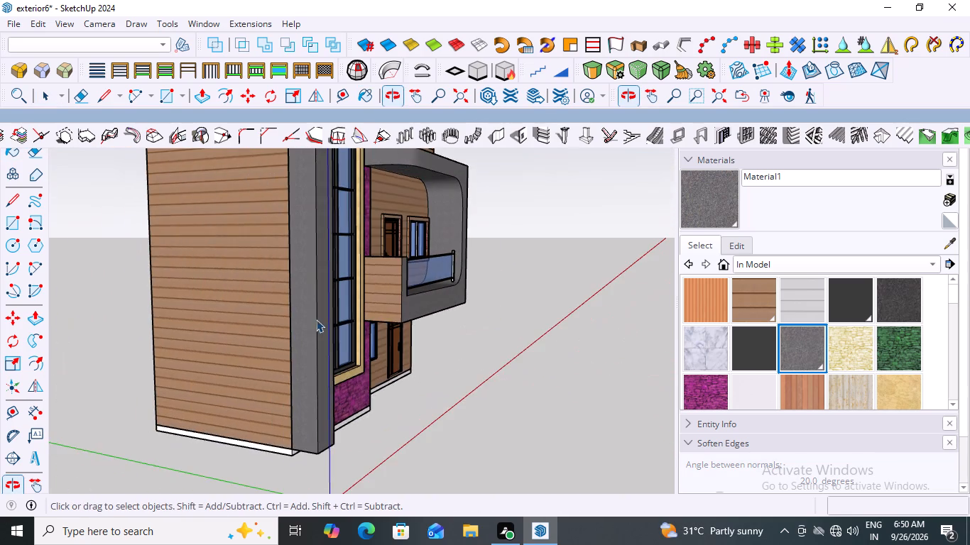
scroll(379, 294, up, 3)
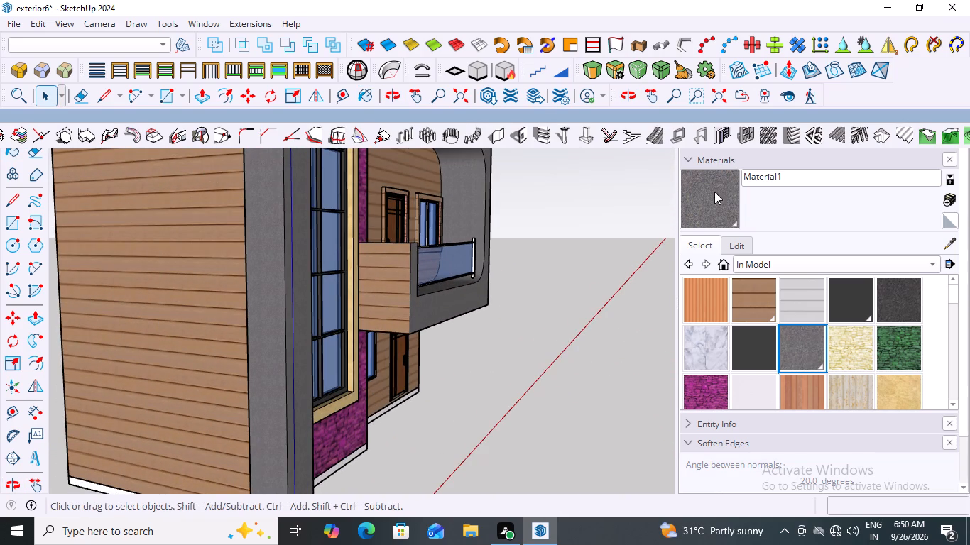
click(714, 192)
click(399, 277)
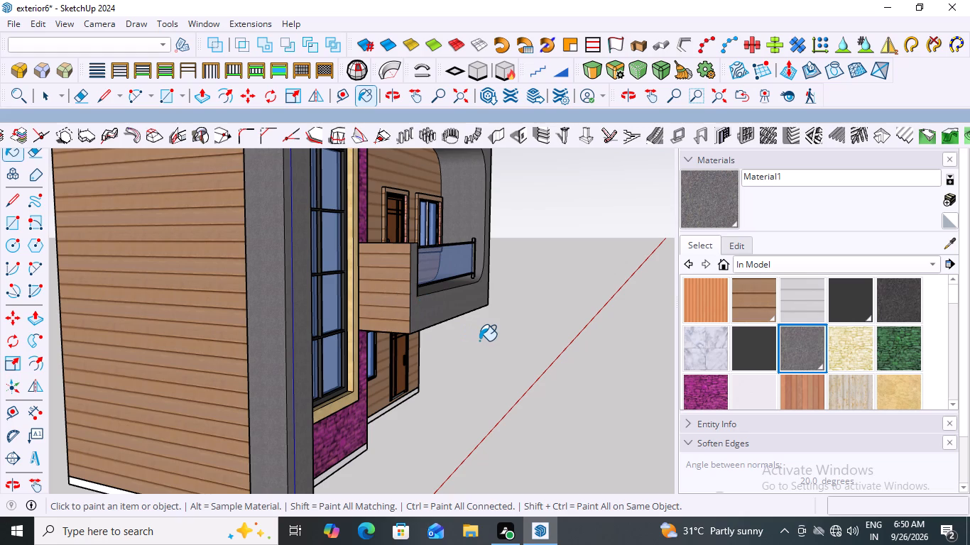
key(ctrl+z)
Open the balcony group, paint the tower-side face of its short upright with Material1, and close the group.
key(space)
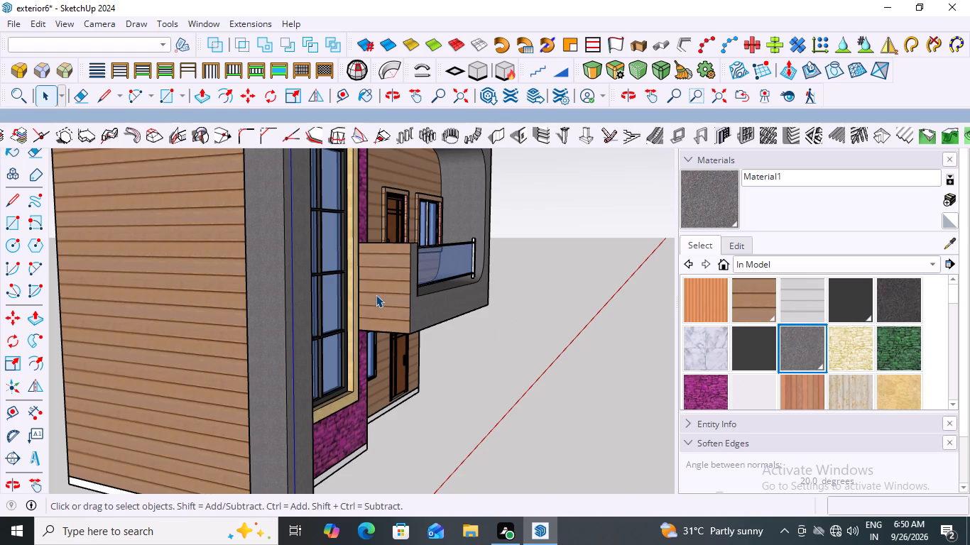
click(377, 280)
click(377, 280)
click(384, 285)
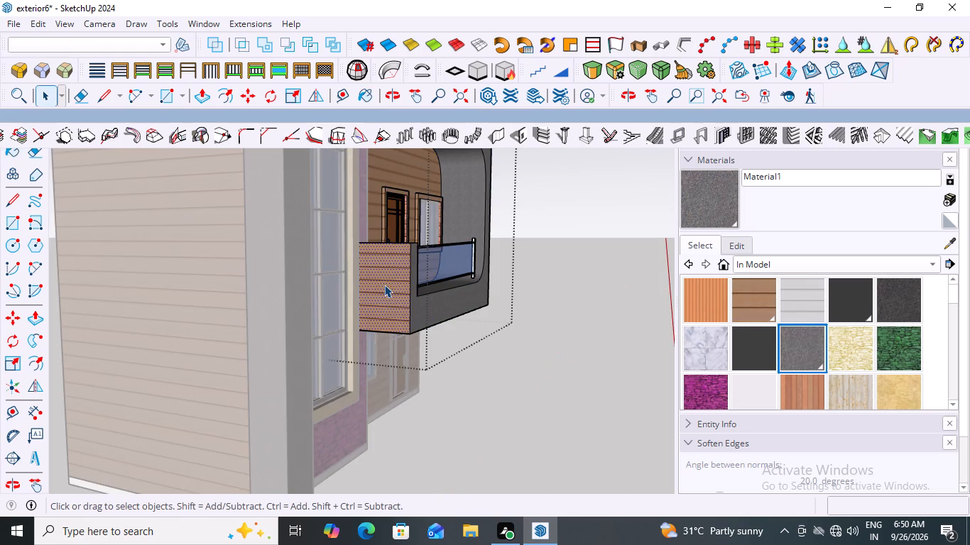
click(702, 198)
click(398, 271)
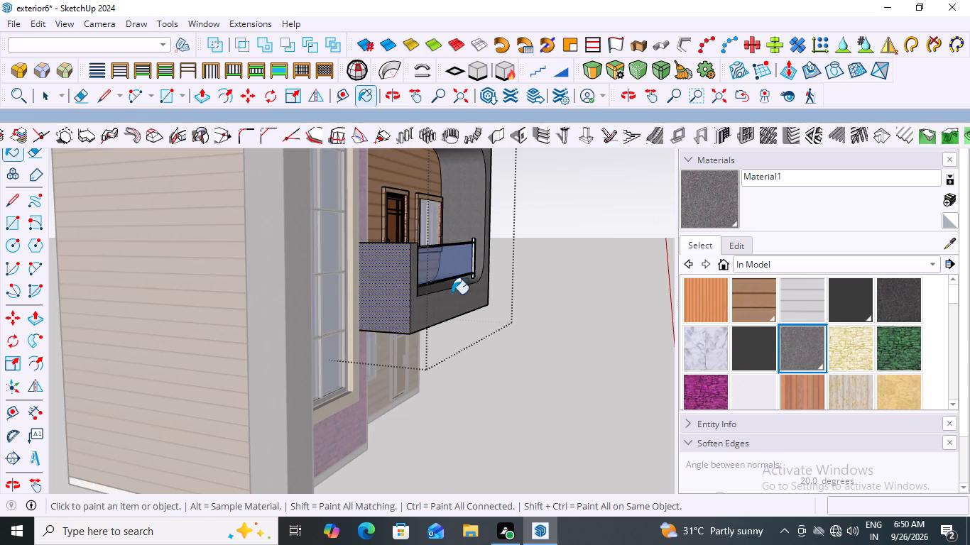
key(space)
click(569, 275)
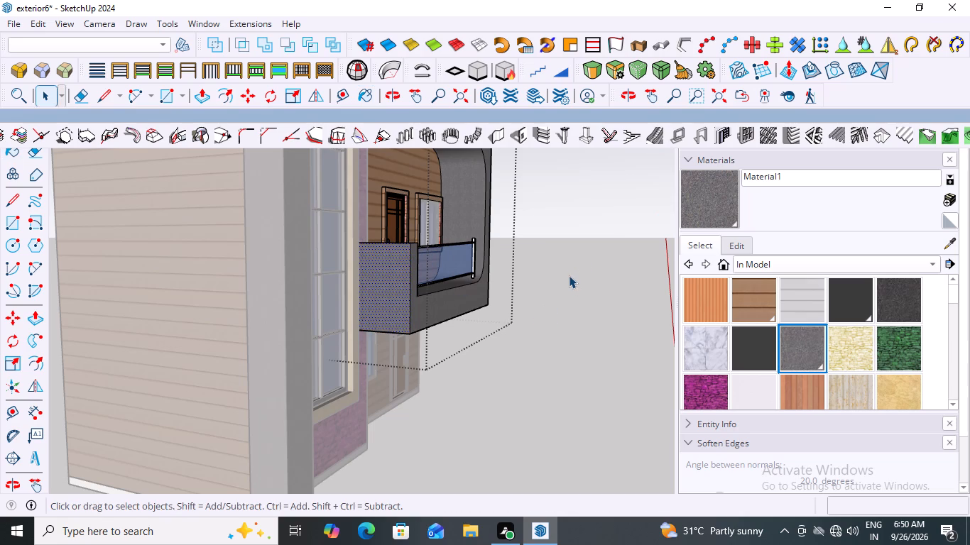
scroll(563, 308, down, 4)
middle_click(587, 319)
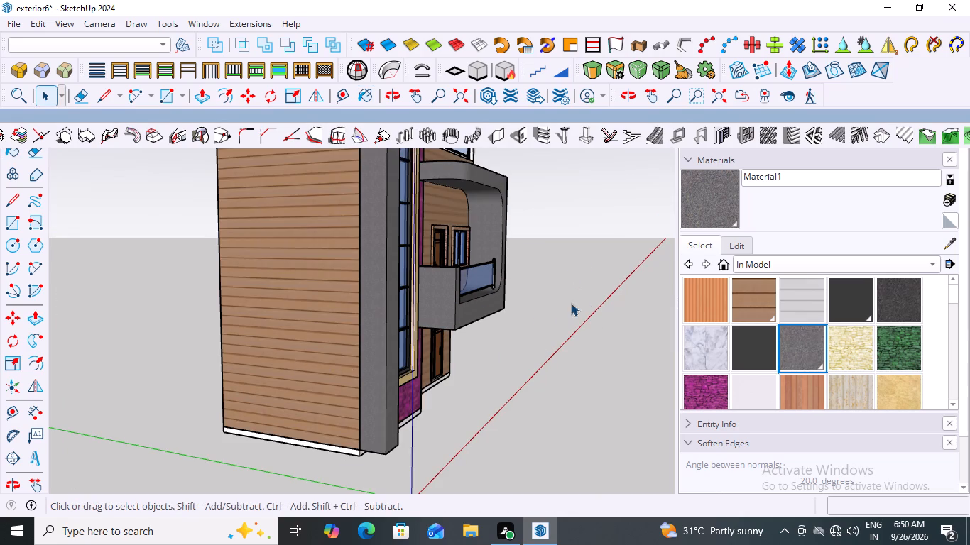
Examine the house's front facade with its gray balcony frame from several angles and distances.
scroll(268, 312, down, 5)
middle_drag(506, 243, 216, 276)
scroll(216, 276, down, 4)
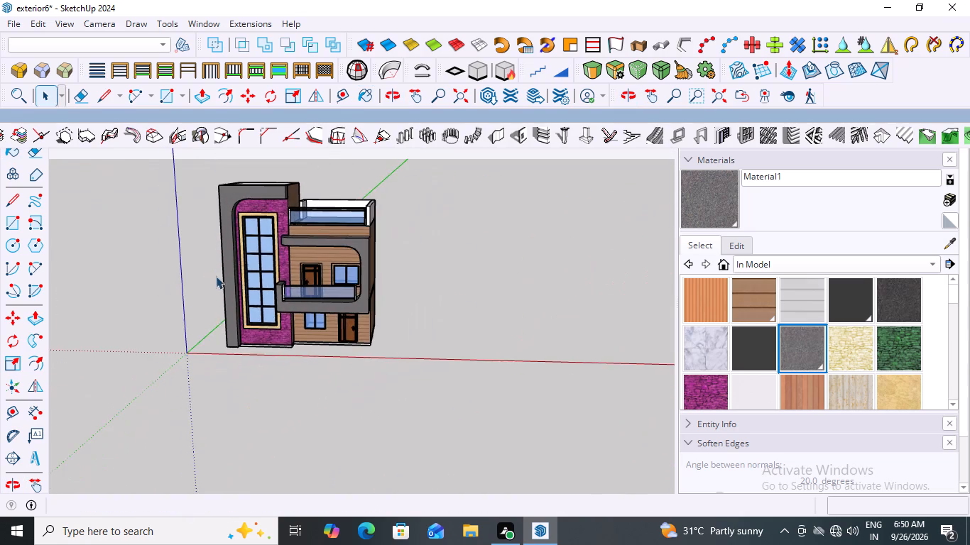
scroll(288, 299, up, 5)
scroll(288, 299, down, 7)
middle_drag(434, 305, 473, 271)
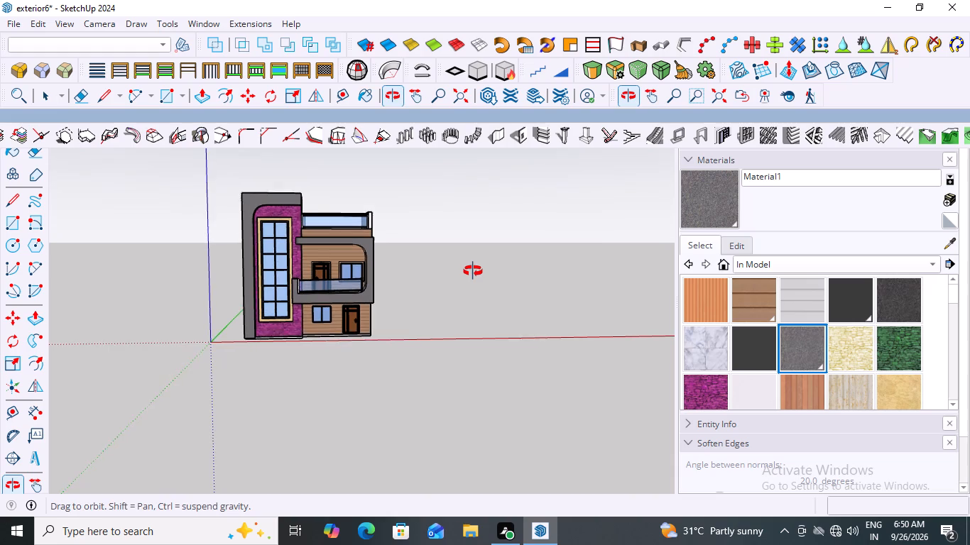
middle_drag(473, 271, 474, 271)
scroll(472, 271, up, 2)
scroll(364, 266, up, 2)
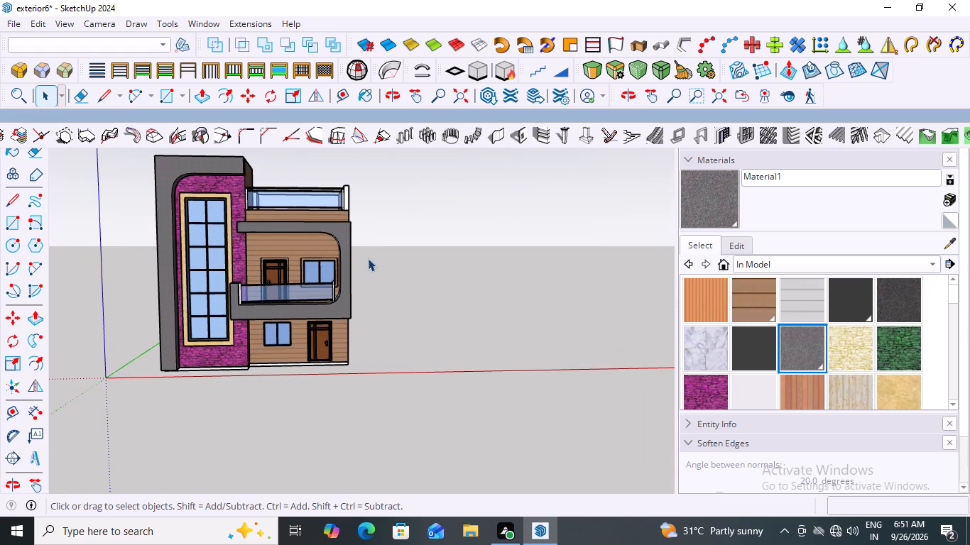
middle_drag(372, 251, 361, 298)
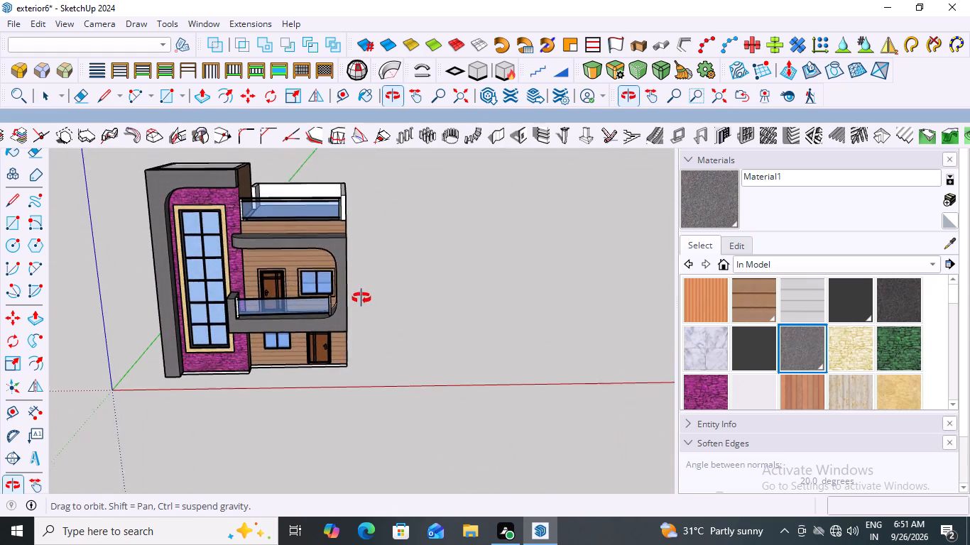
middle_drag(361, 298, 364, 294)
scroll(339, 308, up, 1)
scroll(339, 308, down, 4)
scroll(289, 382, up, 2)
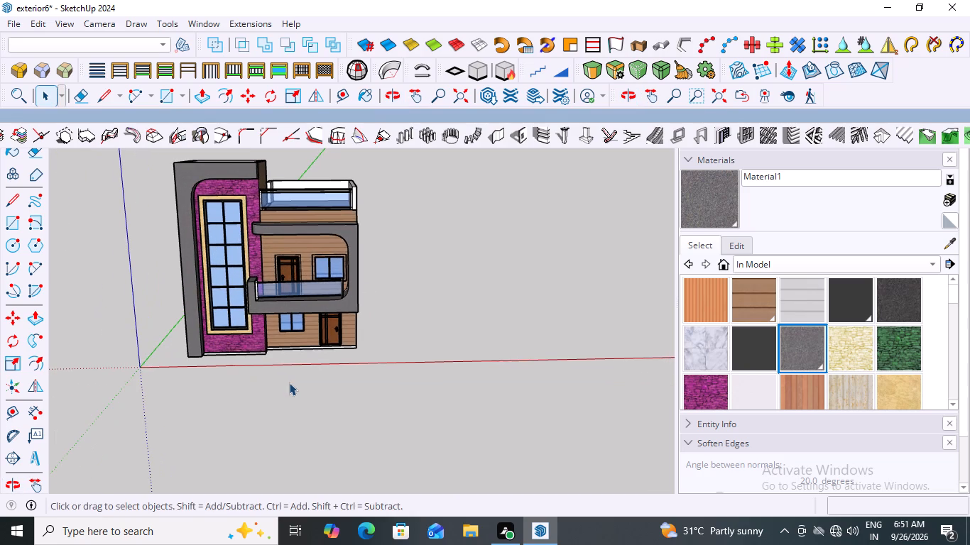
Examine the house's front facade and its balcony from different distances and angles.
scroll(327, 282, down, 4)
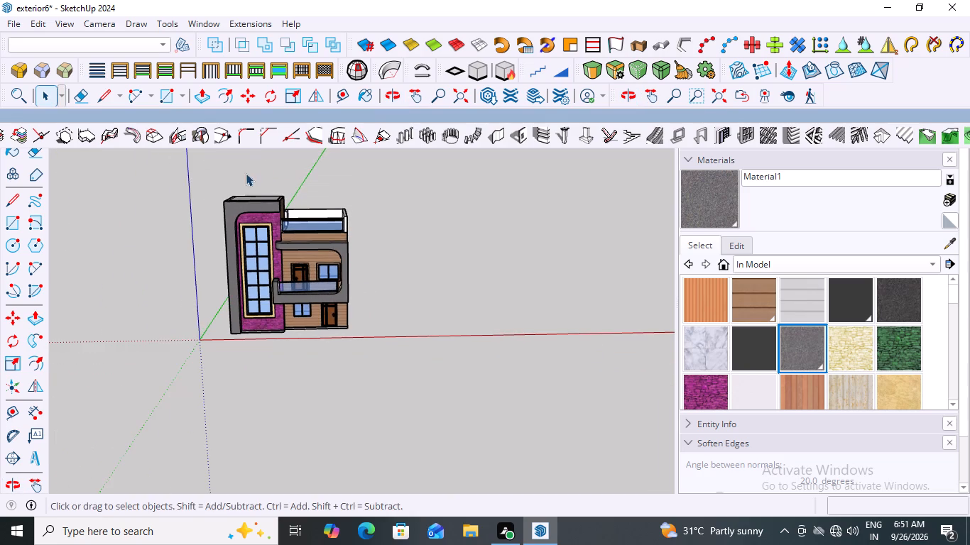
middle_drag(246, 173, 259, 150)
scroll(265, 161, up, 3)
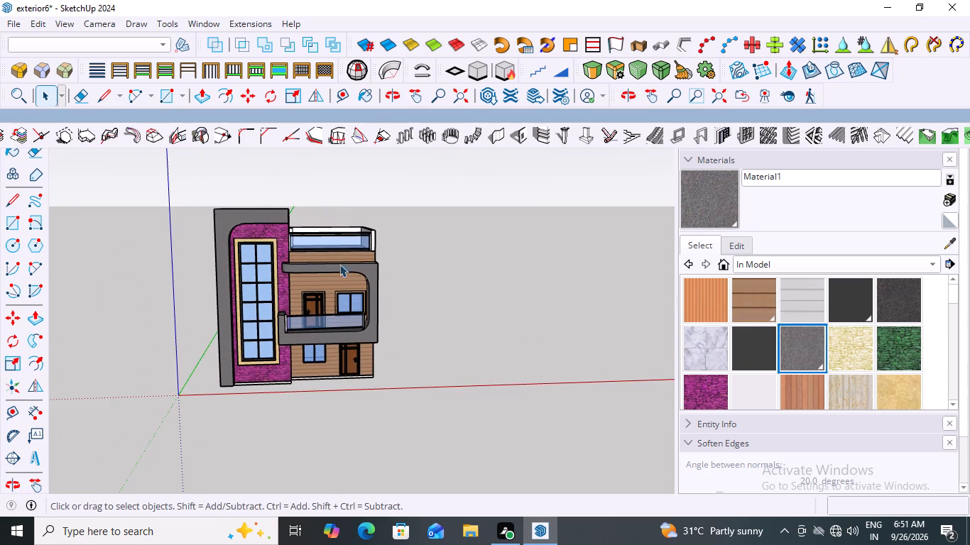
middle_click(361, 306)
scroll(366, 325, up, 3)
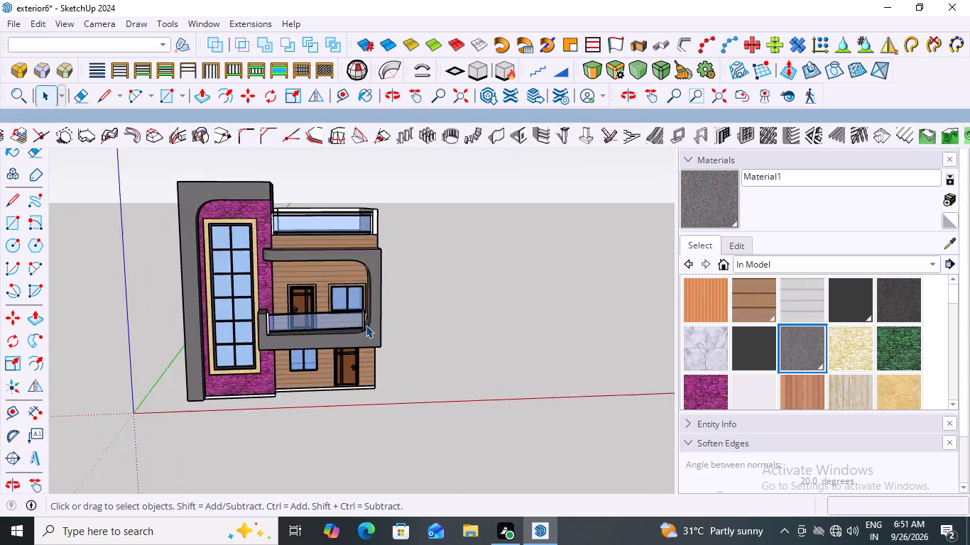
scroll(366, 325, up, 7)
scroll(366, 325, down, 1)
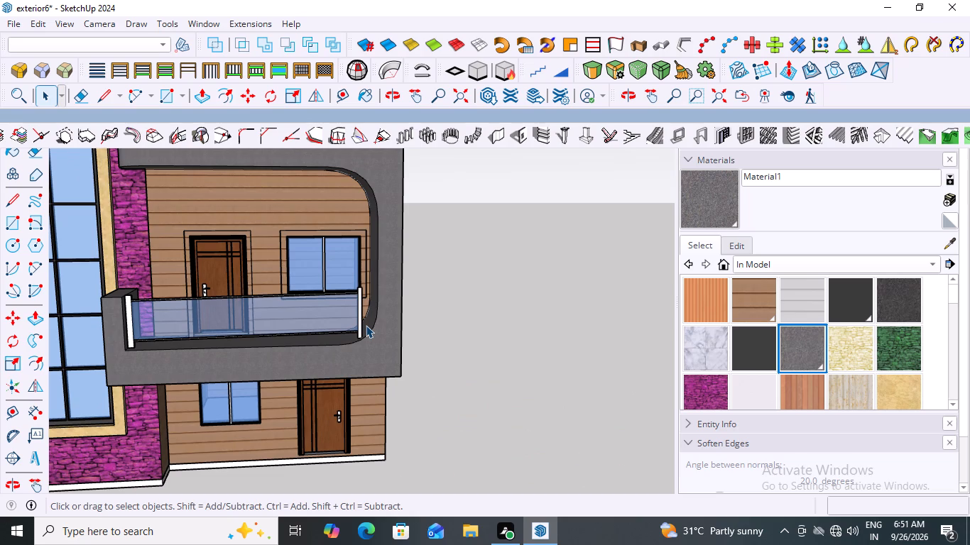
scroll(366, 325, down, 1)
Select the roof terrace's white parapet walls without the terrace floor and paint them with Stone Brushed Khaki.
middle_drag(472, 329, 102, 351)
scroll(393, 314, down, 4)
scroll(299, 115, up, 2)
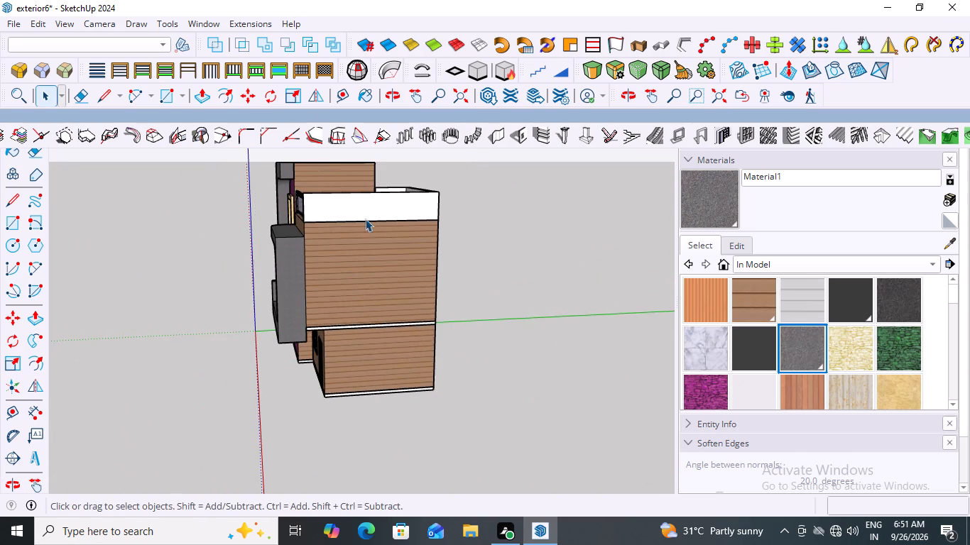
scroll(374, 228, up, 5)
click(389, 199)
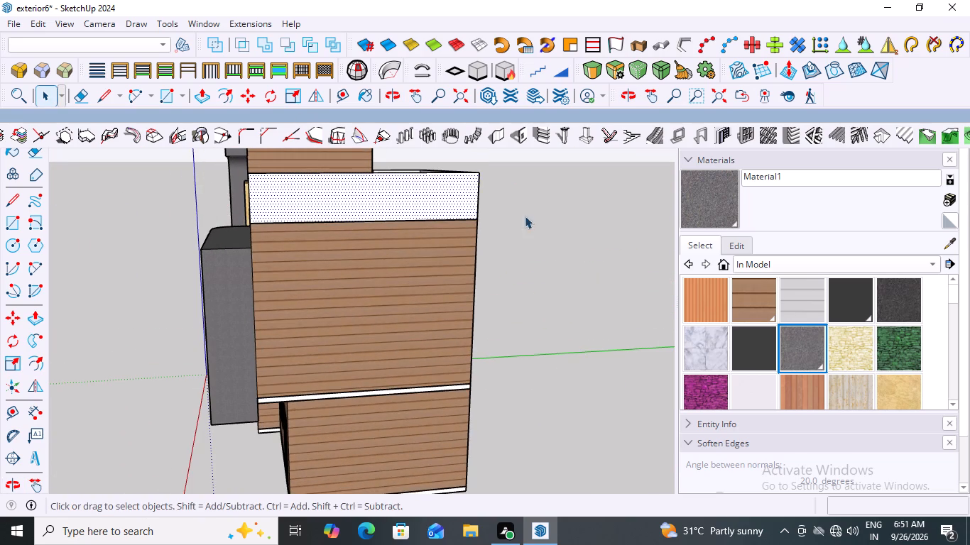
middle_drag(518, 226, 308, 300)
middle_click(311, 300)
click(315, 245)
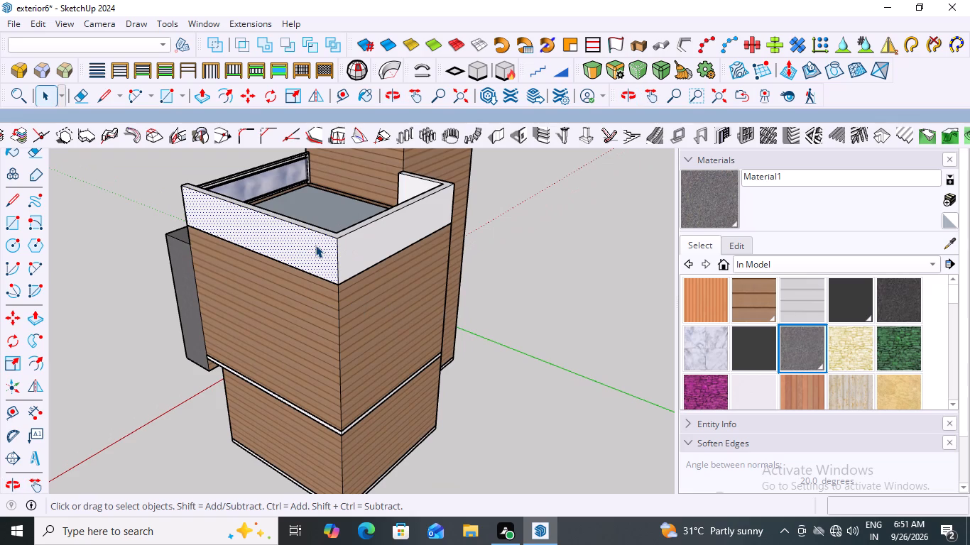
double_click(315, 245)
click(315, 245)
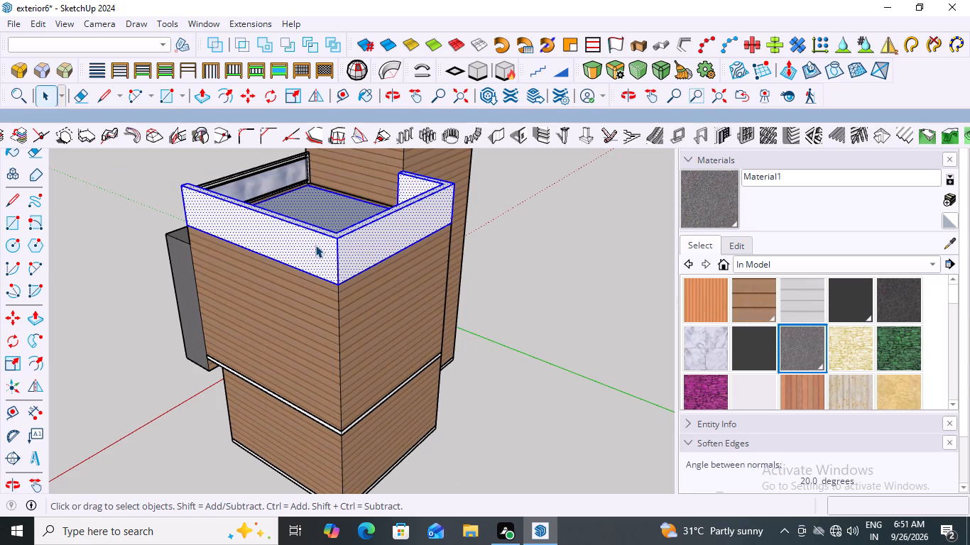
scroll(315, 245, down, 4)
scroll(518, 312, down, 1)
scroll(290, 313, down, 1)
scroll(542, 302, down, 1)
middle_drag(316, 300, 743, 276)
middle_drag(648, 299, 584, 317)
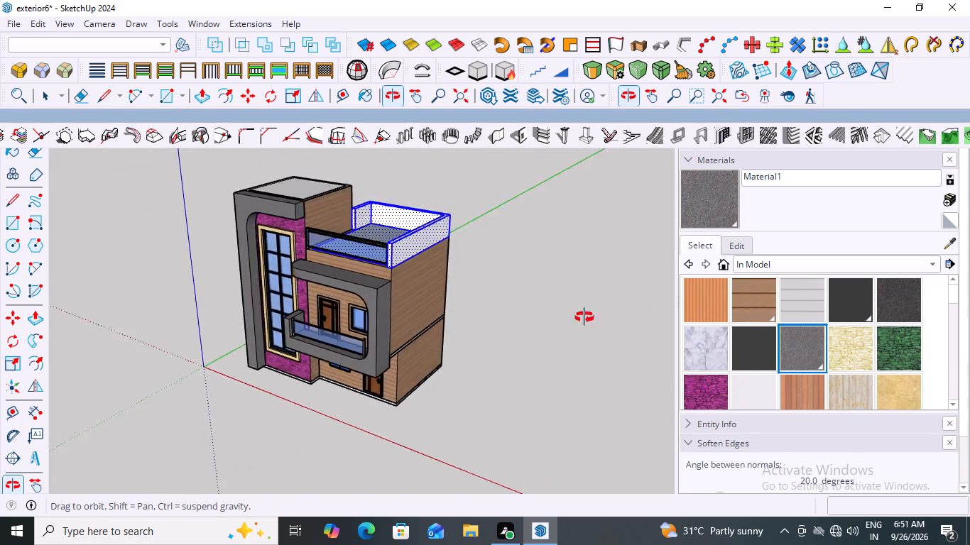
middle_drag(584, 317, 483, 319)
scroll(408, 253, up, 2)
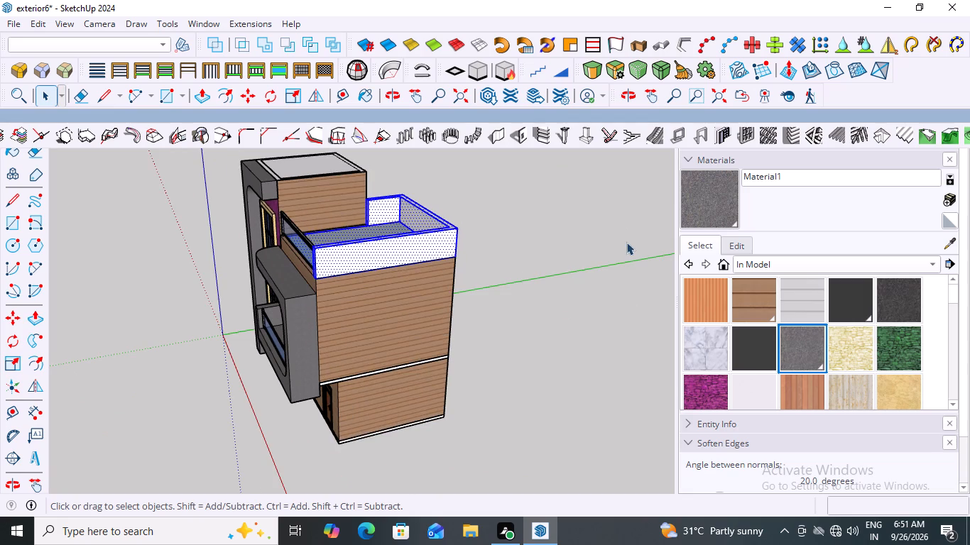
middle_drag(516, 248, 503, 356)
scroll(513, 275, down, 1)
scroll(318, 275, up, 2)
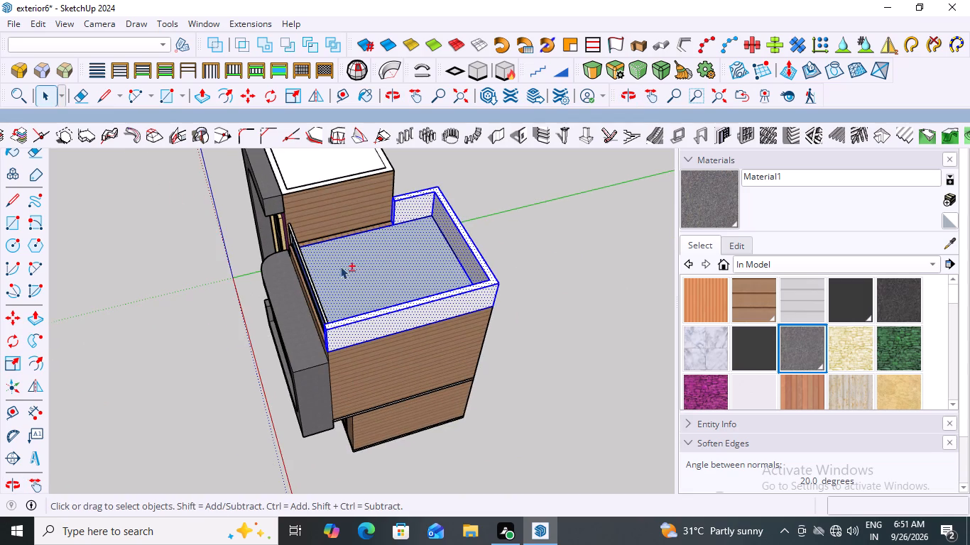
shift+click(366, 282)
scroll(511, 307, down, 2)
middle_drag(495, 346, 489, 232)
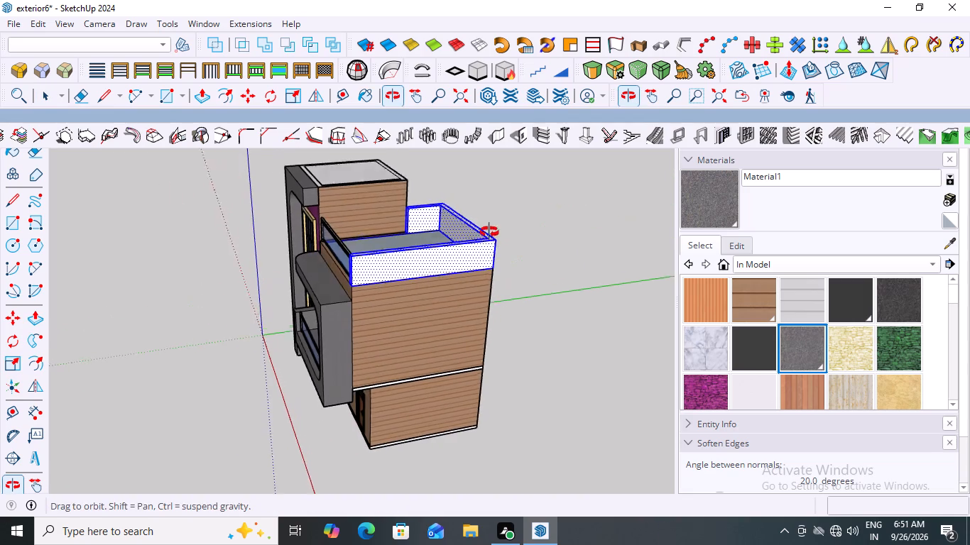
middle_drag(489, 232, 489, 231)
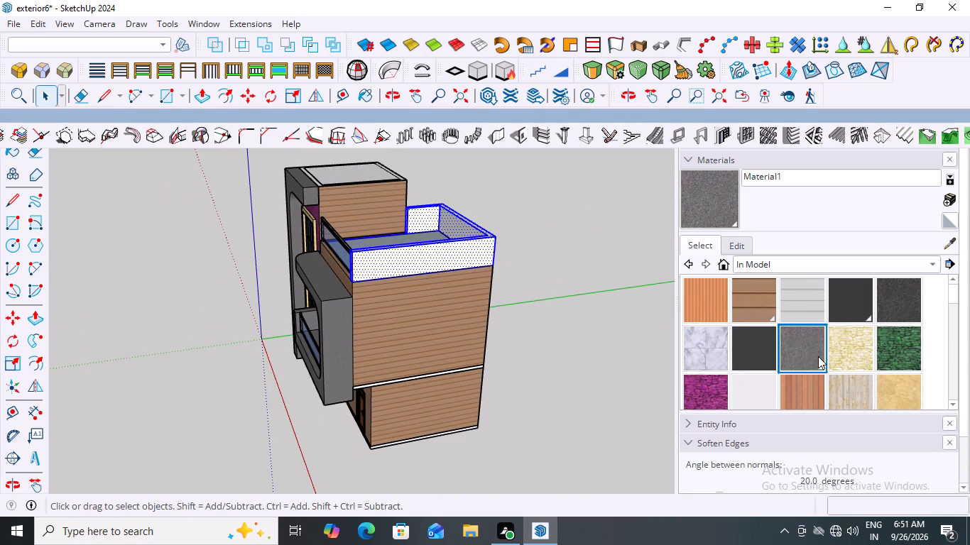
scroll(817, 355, down, 2)
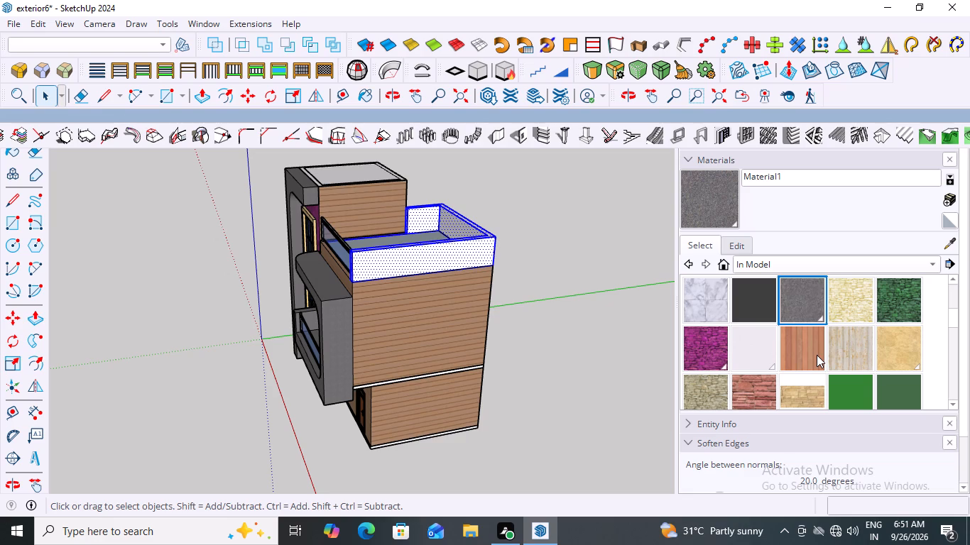
scroll(817, 355, down, 2)
scroll(817, 355, up, 1)
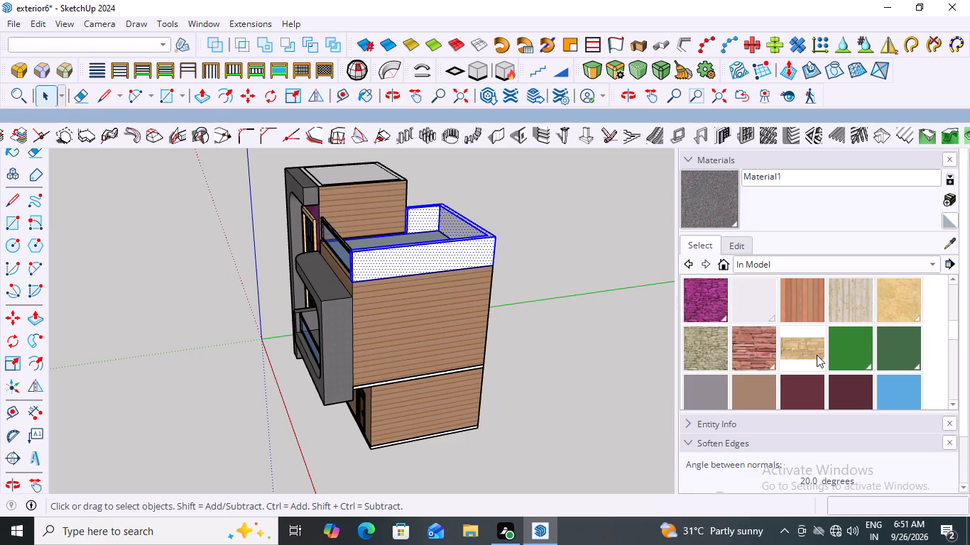
scroll(817, 355, up, 5)
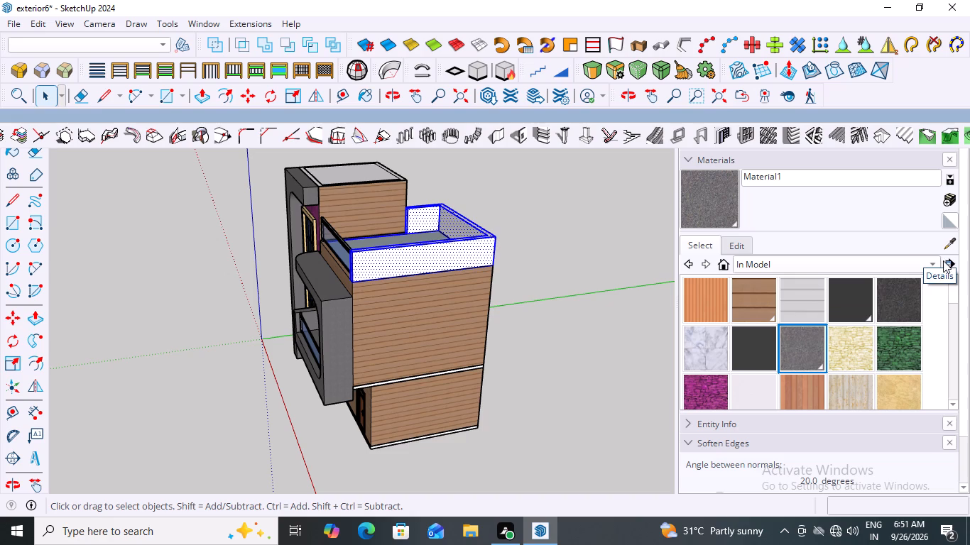
scroll(859, 329, down, 3)
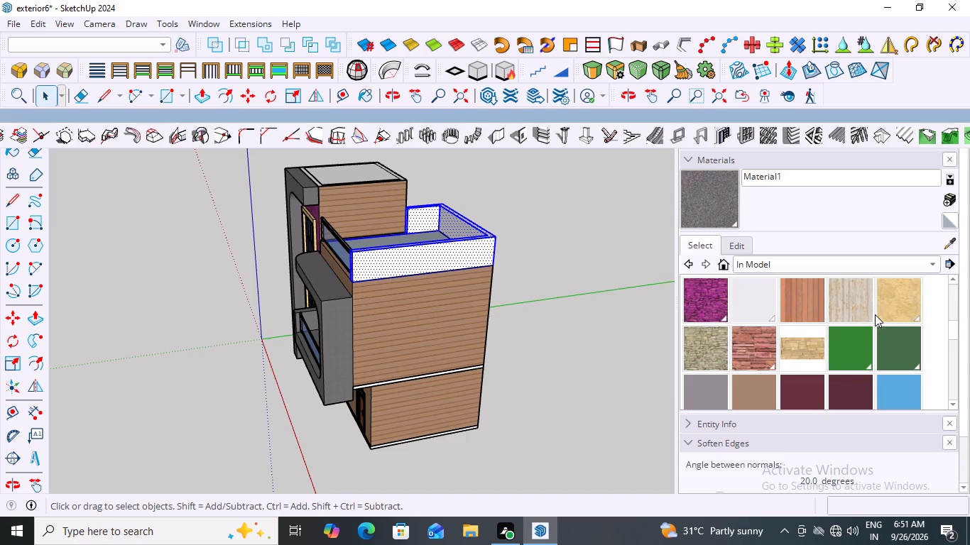
click(889, 307)
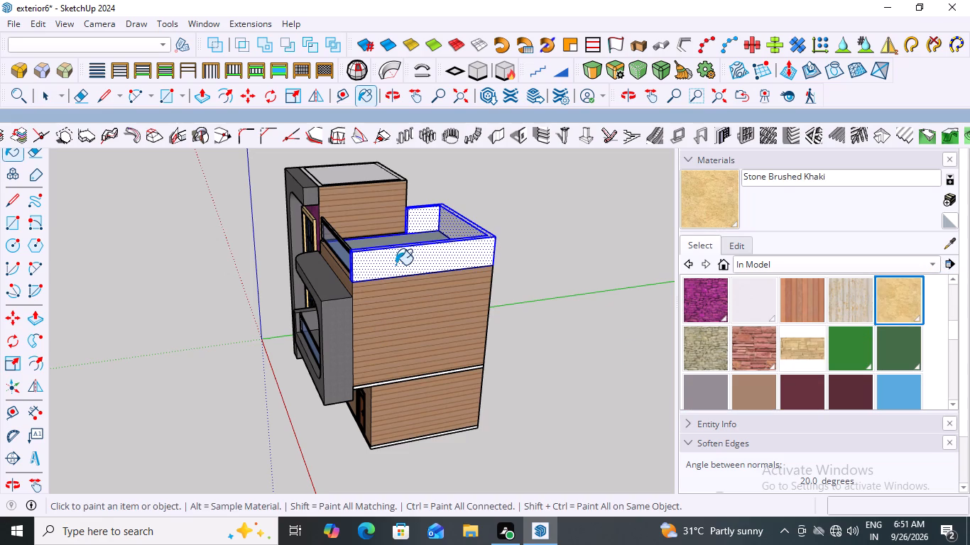
click(396, 265)
middle_click(316, 287)
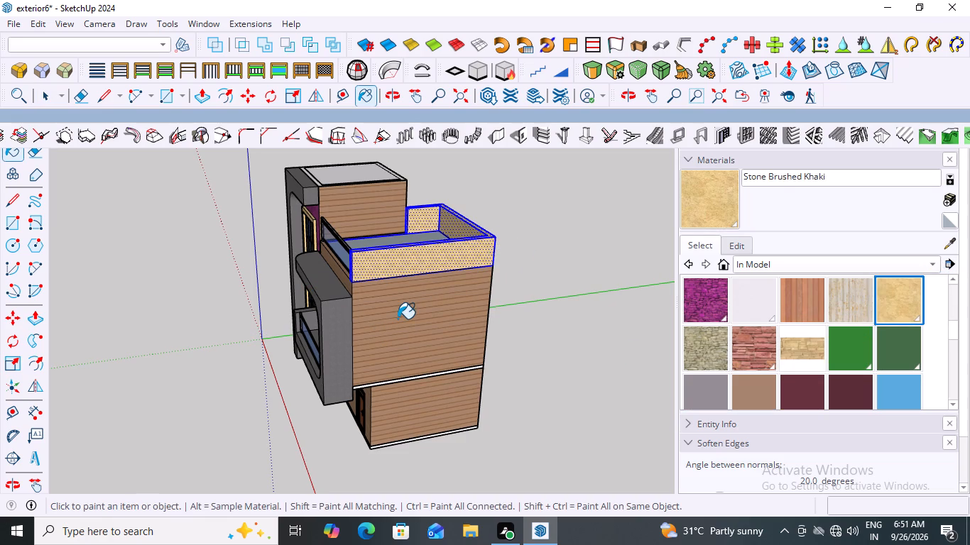
key(space)
click(521, 290)
Examine the roof terrace parapet and its new stone finish from the front and the side of the house.
middle_drag(99, 405, 128, 404)
middle_drag(145, 404, 328, 380)
middle_drag(335, 379, 443, 368)
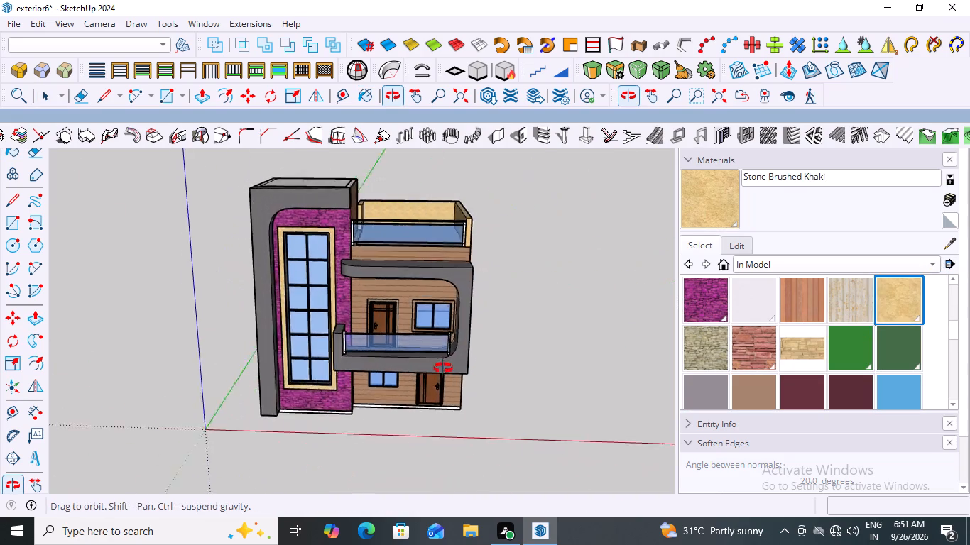
middle_drag(443, 368, 430, 319)
middle_drag(432, 340, 437, 357)
middle_click(438, 360)
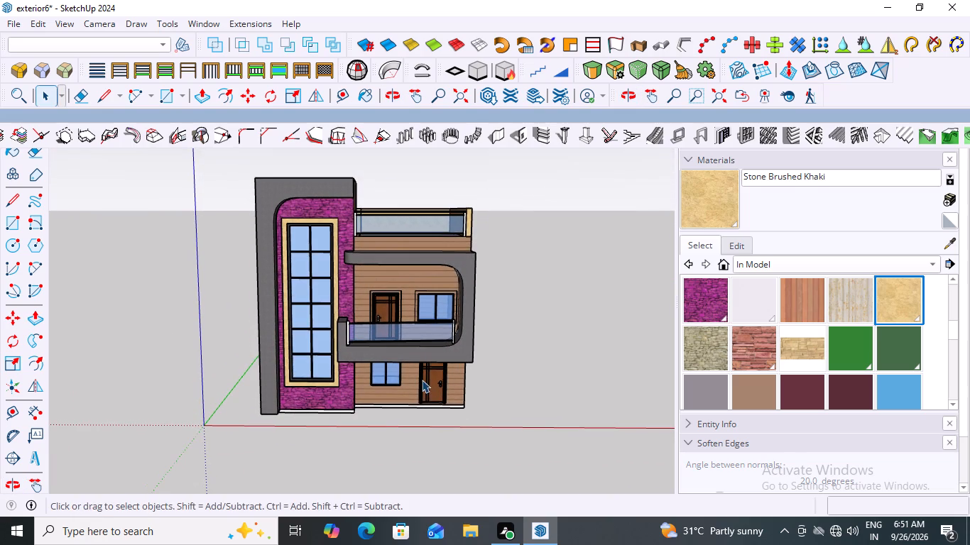
middle_drag(494, 279, 237, 360)
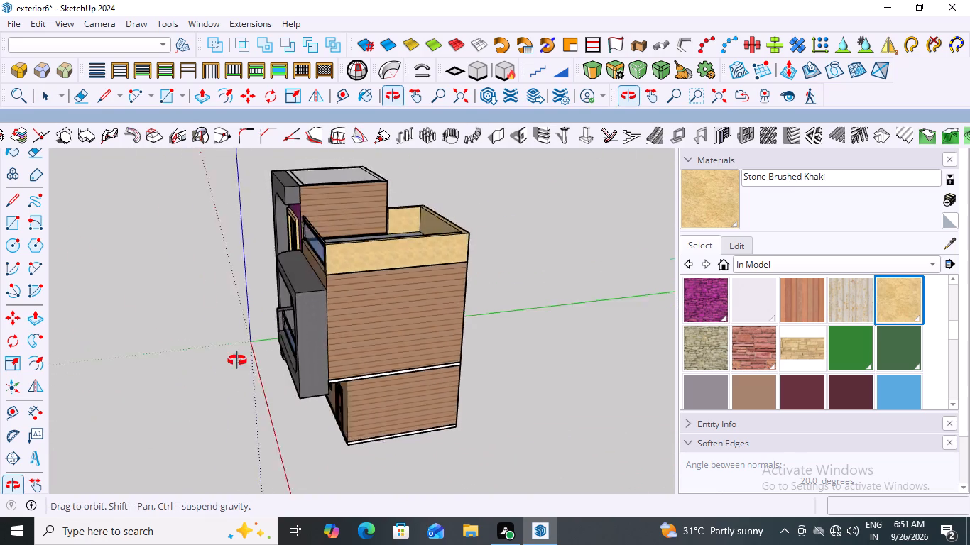
middle_drag(237, 360, 131, 342)
scroll(381, 268, up, 3)
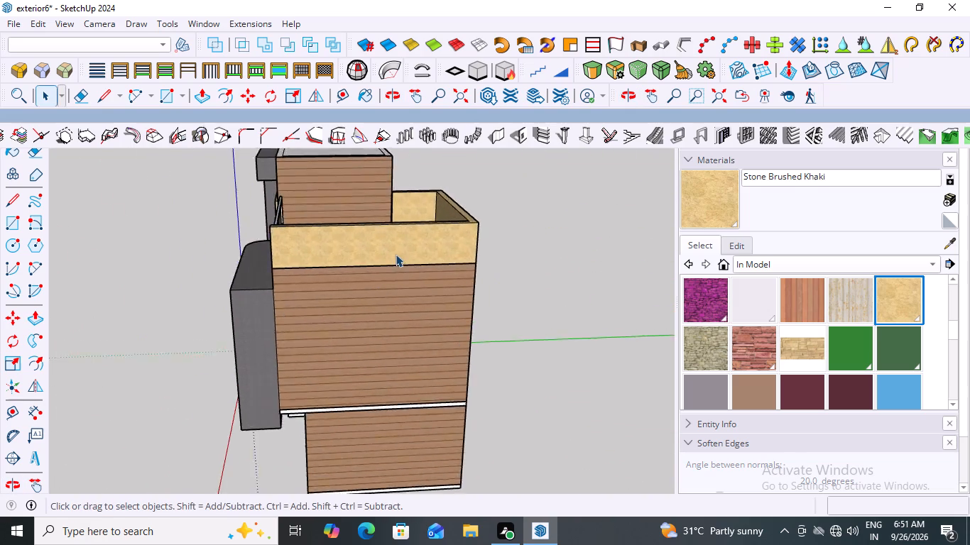
scroll(396, 254, up, 7)
scroll(403, 247, down, 6)
middle_drag(419, 253, 346, 281)
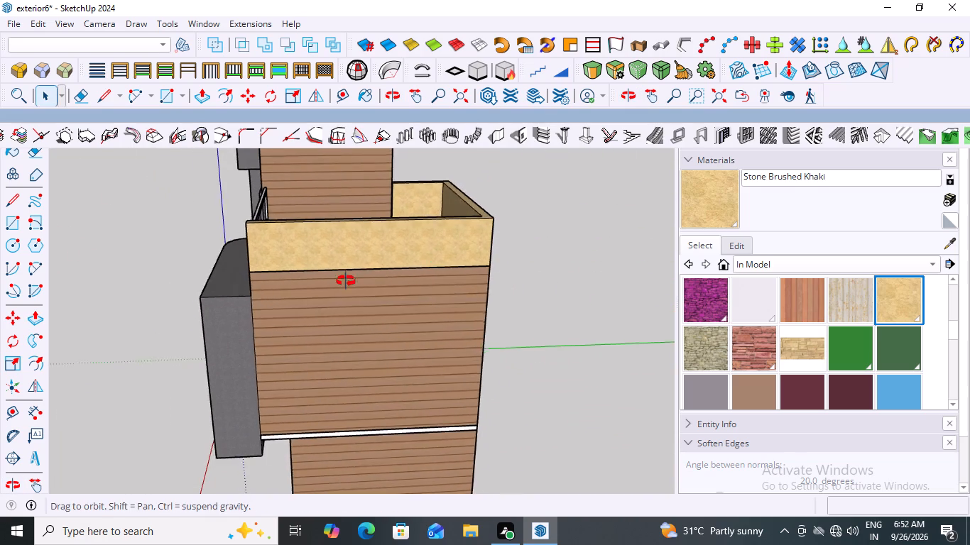
middle_drag(346, 281, 483, 307)
scroll(373, 404, down, 7)
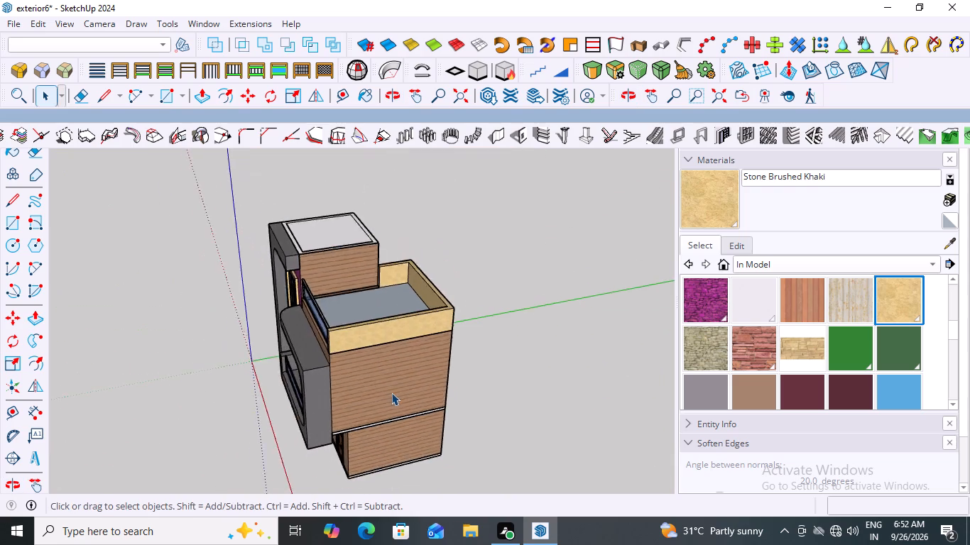
scroll(391, 392, down, 2)
scroll(366, 459, up, 7)
Select the white floor band between the two storeys and paint it with Marble Carrara Floor Tile from the Tile materials.
middle_drag(391, 414, 312, 372)
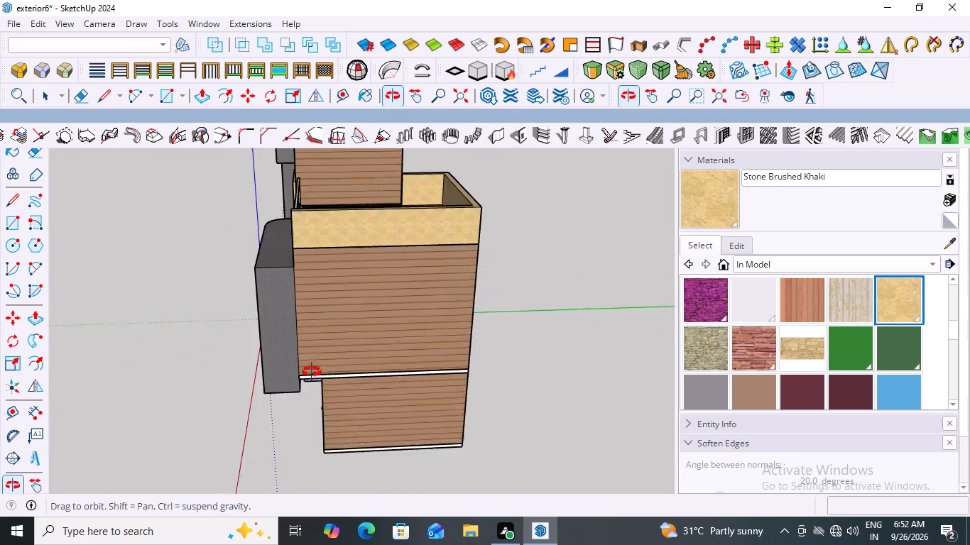
middle_drag(312, 372, 308, 366)
scroll(312, 365, up, 7)
click(320, 370)
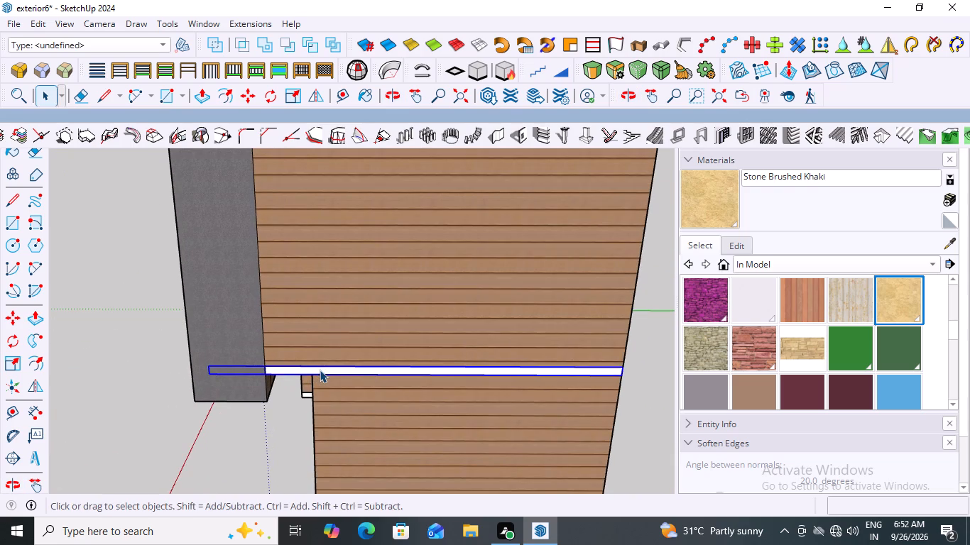
scroll(320, 370, down, 7)
middle_drag(443, 409, 118, 356)
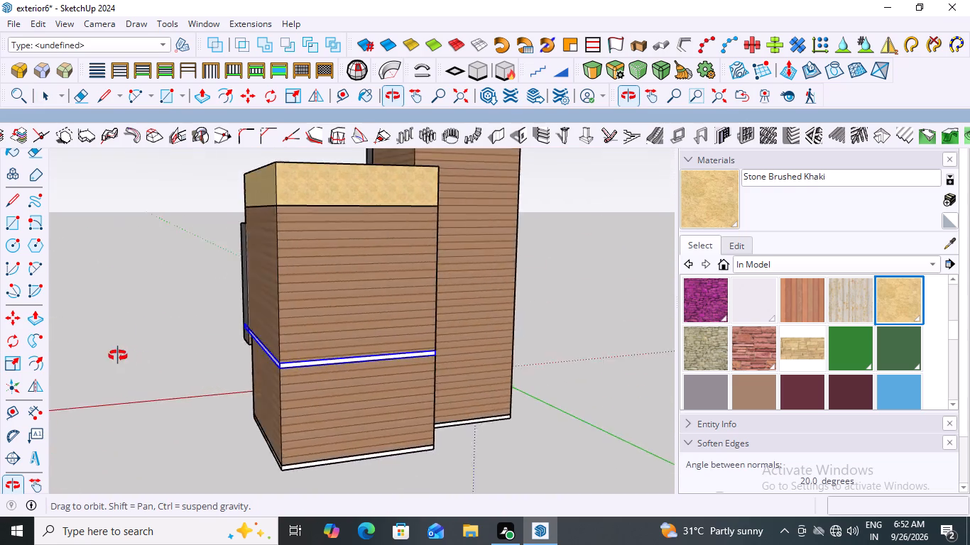
middle_drag(118, 356, 646, 426)
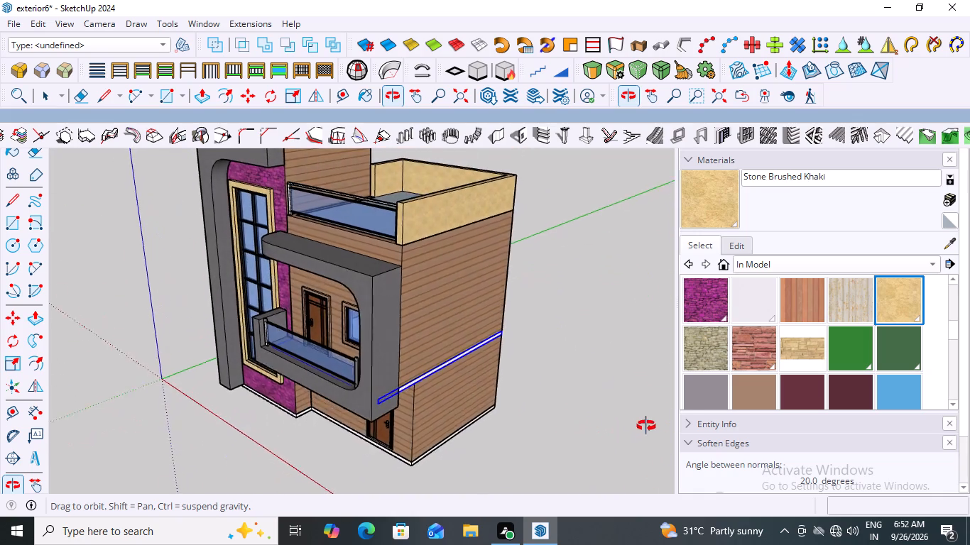
middle_drag(646, 426, 675, 429)
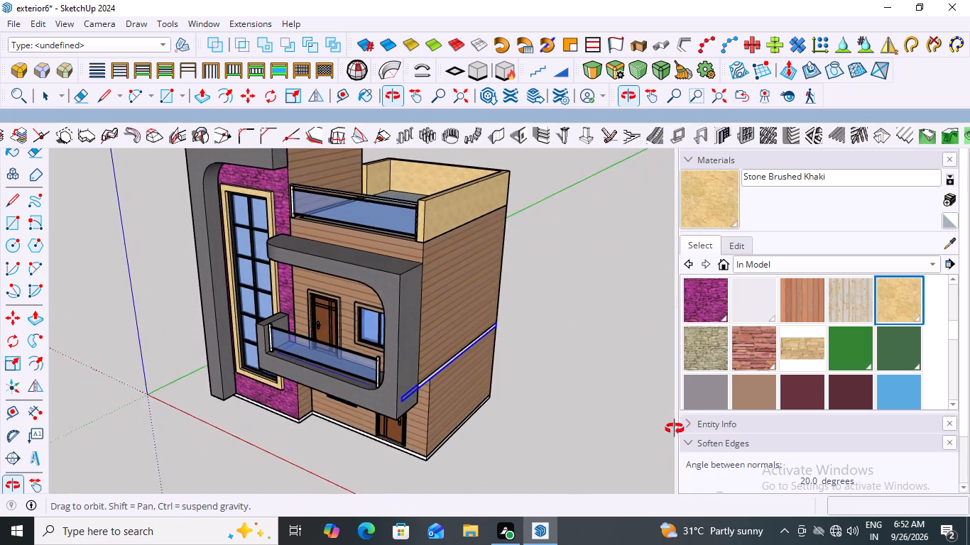
middle_drag(675, 429, 571, 445)
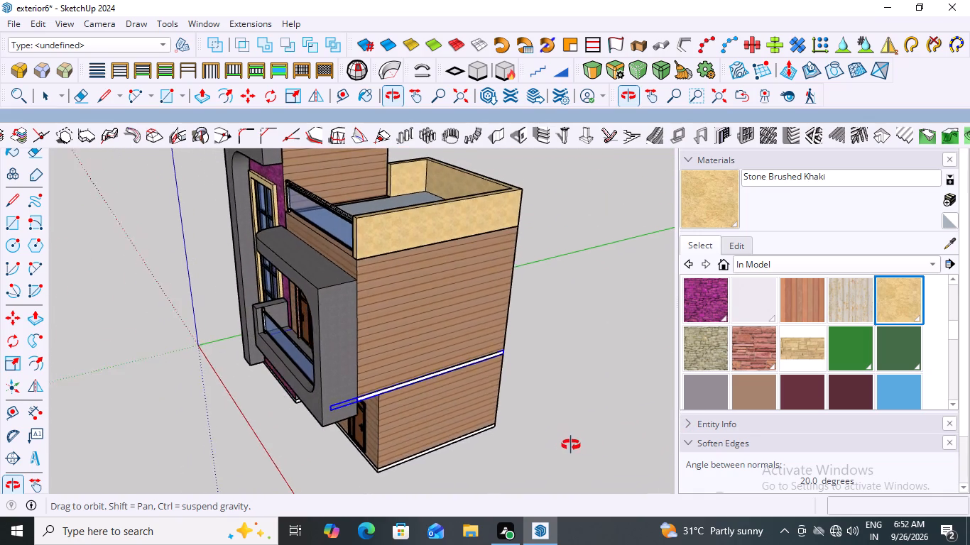
middle_drag(571, 445, 627, 439)
middle_click(631, 437)
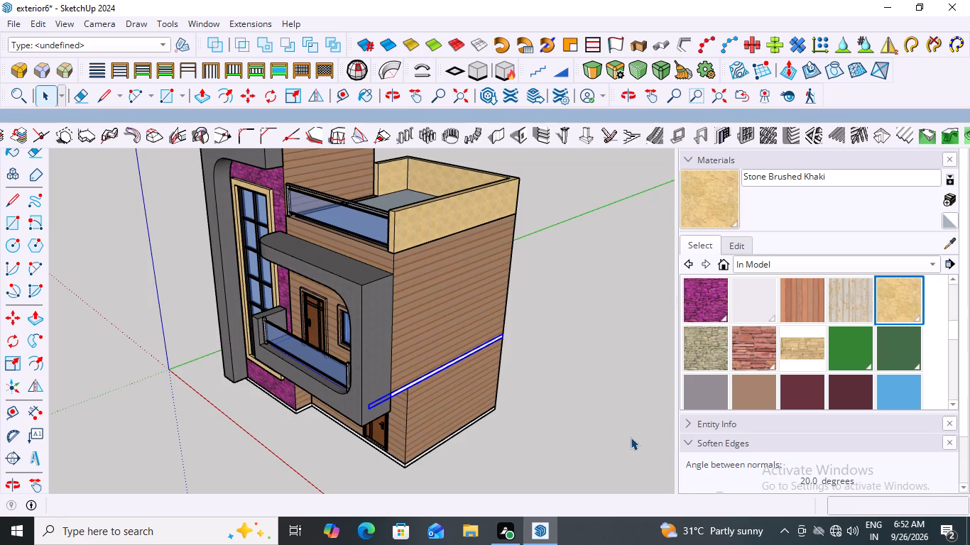
scroll(413, 402, up, 9)
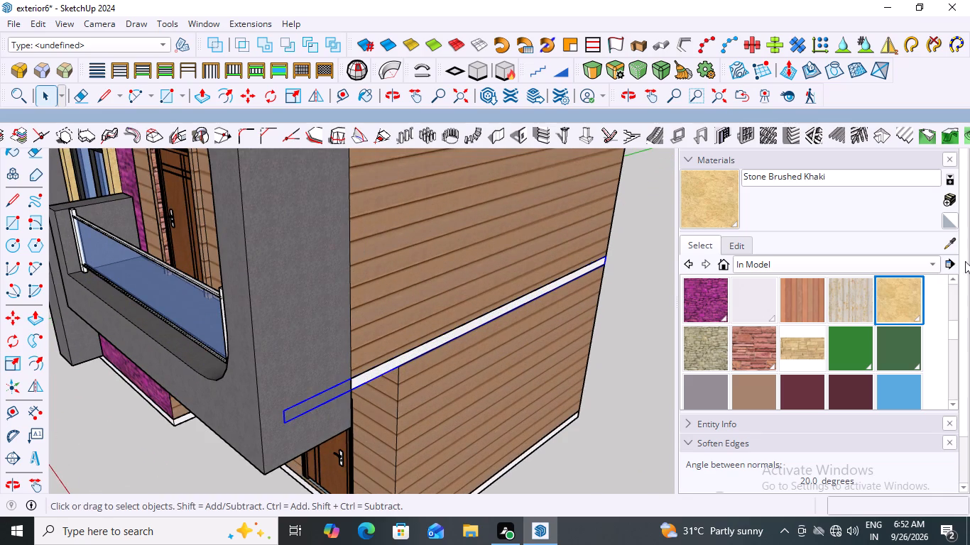
click(934, 266)
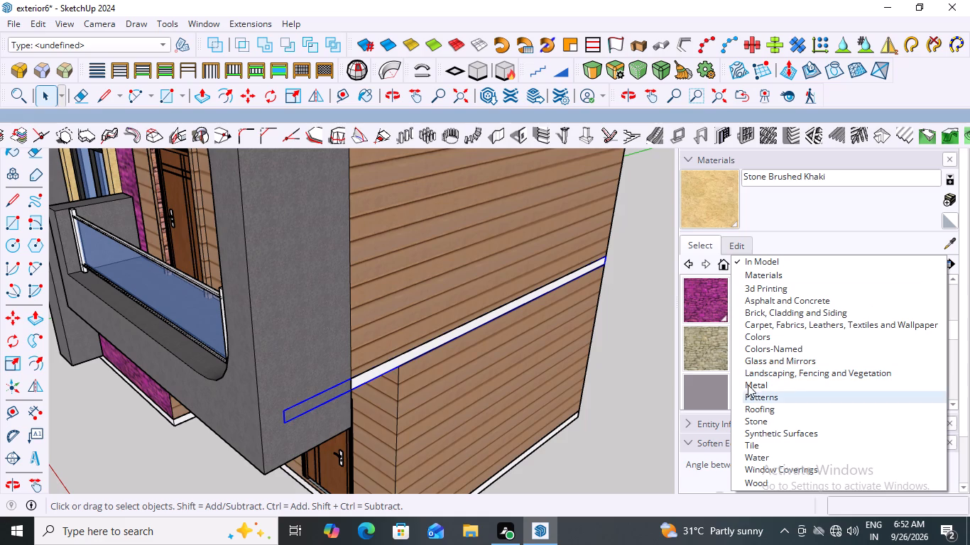
scroll(756, 378, down, 3)
click(751, 445)
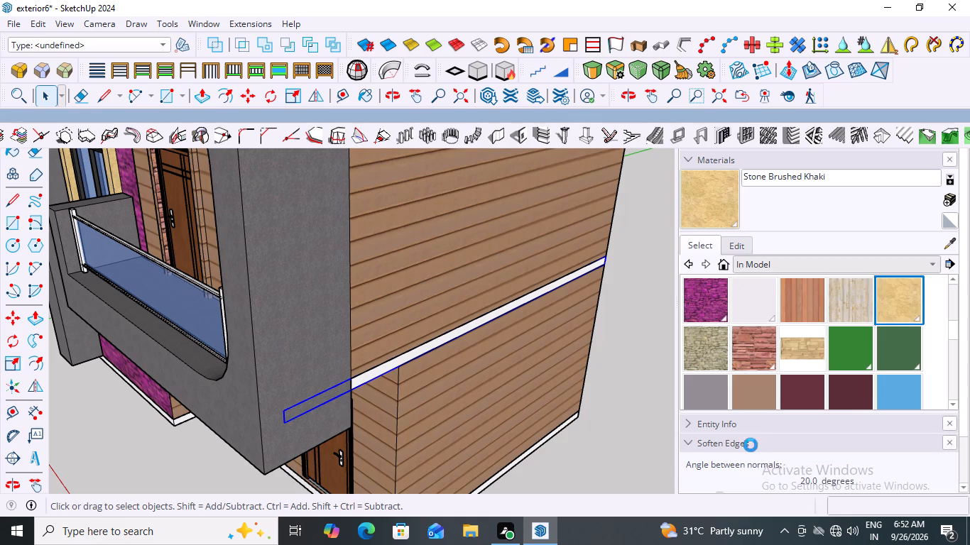
scroll(810, 354, down, 2)
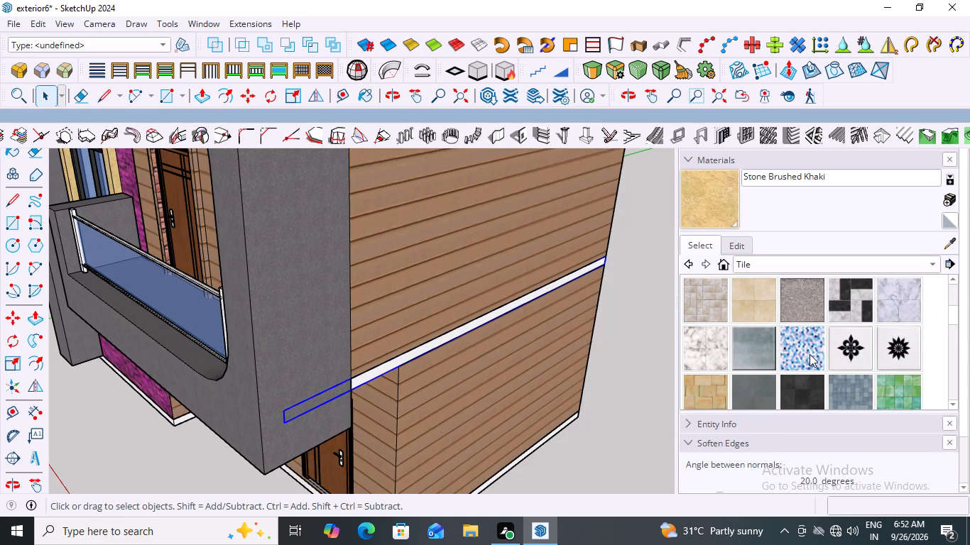
scroll(810, 354, down, 1)
scroll(810, 354, up, 3)
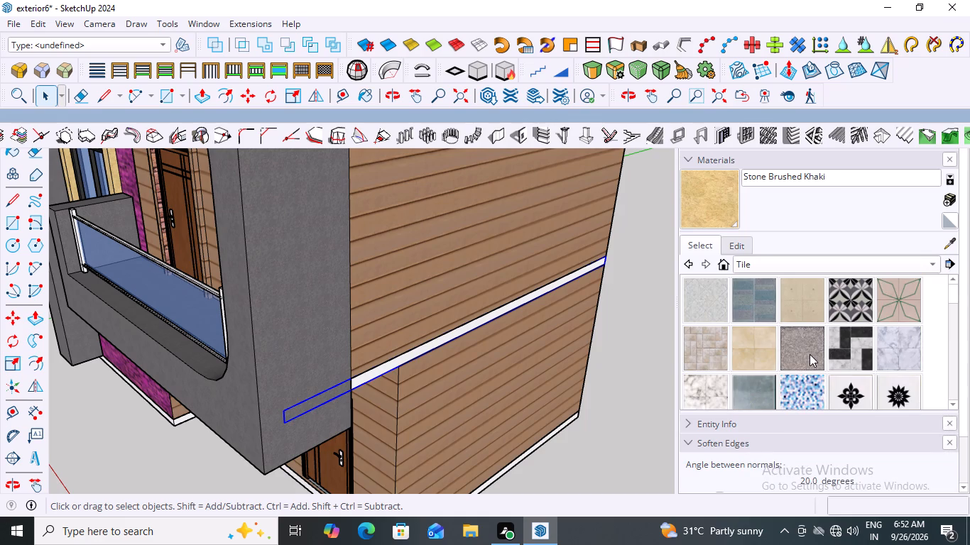
scroll(810, 354, up, 2)
scroll(810, 354, down, 1)
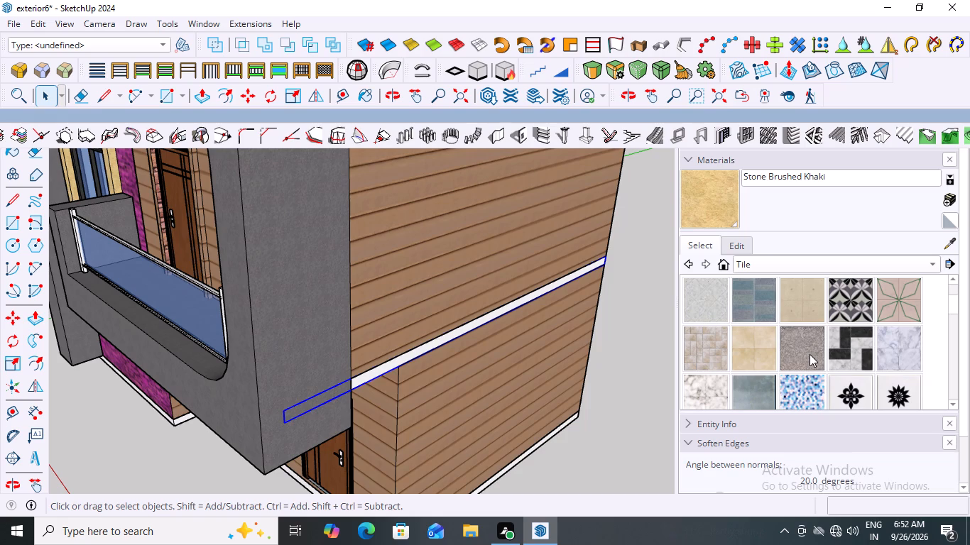
click(886, 340)
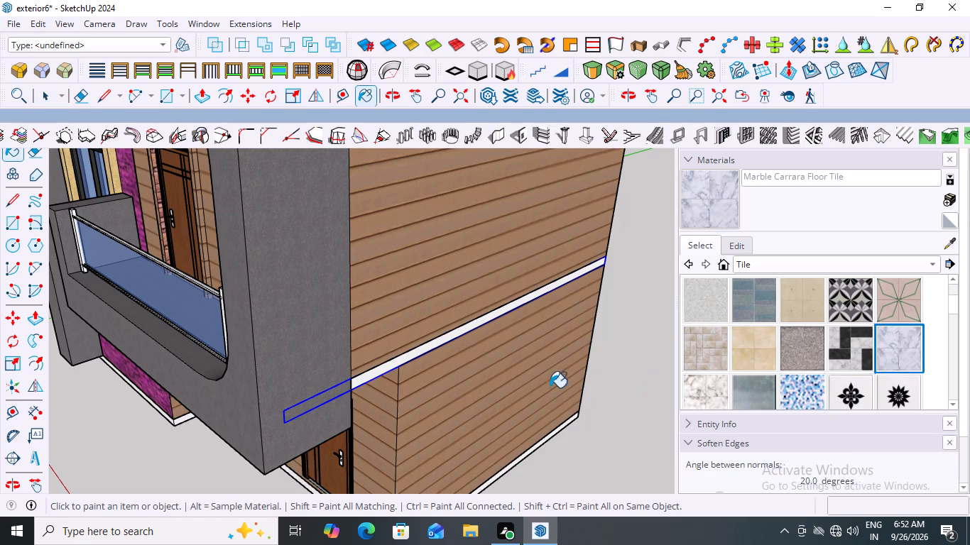
click(410, 358)
Paint the white base strip of the short return wall at the back of the house with Marble Carrara Floor Tile.
scroll(528, 369, down, 2)
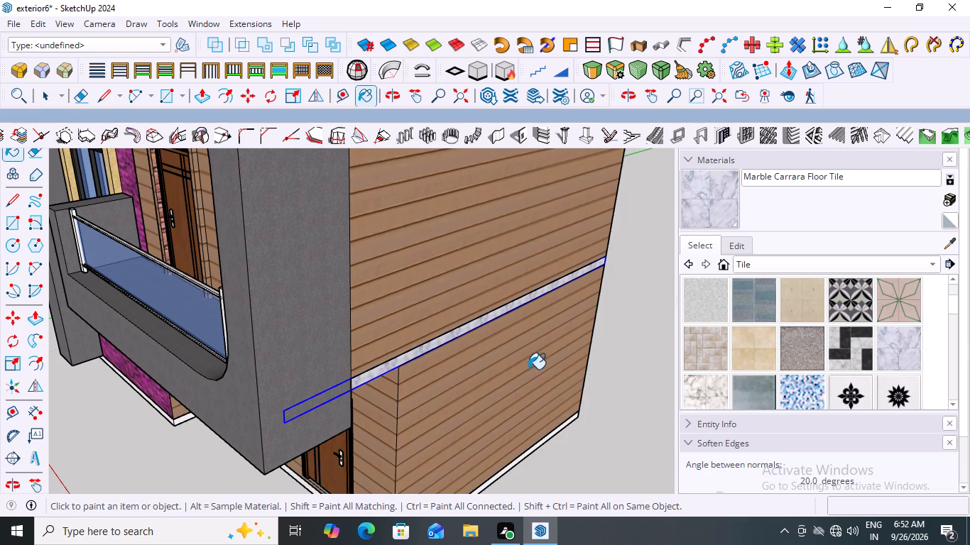
scroll(528, 369, down, 6)
middle_drag(355, 432, 704, 378)
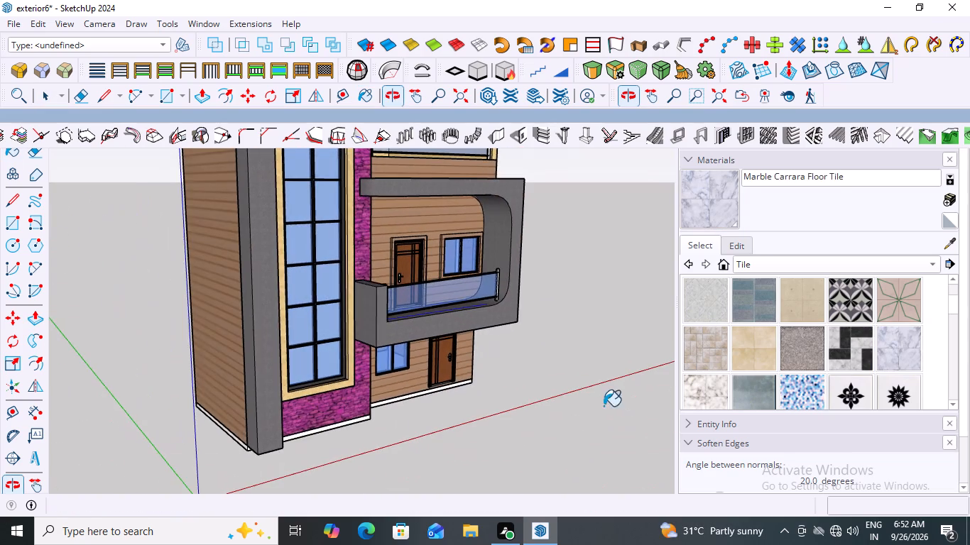
middle_drag(258, 429, 655, 388)
scroll(291, 412, up, 1)
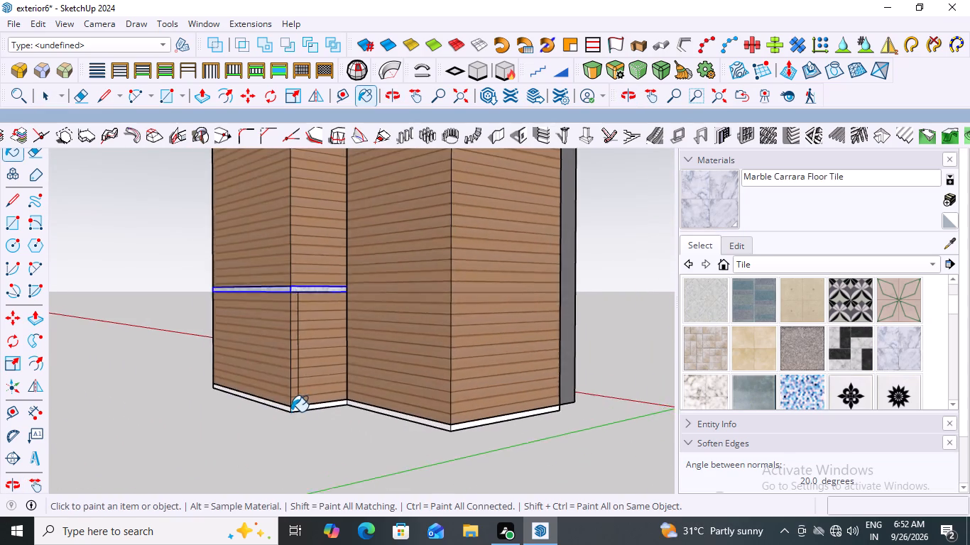
scroll(291, 412, up, 9)
click(308, 407)
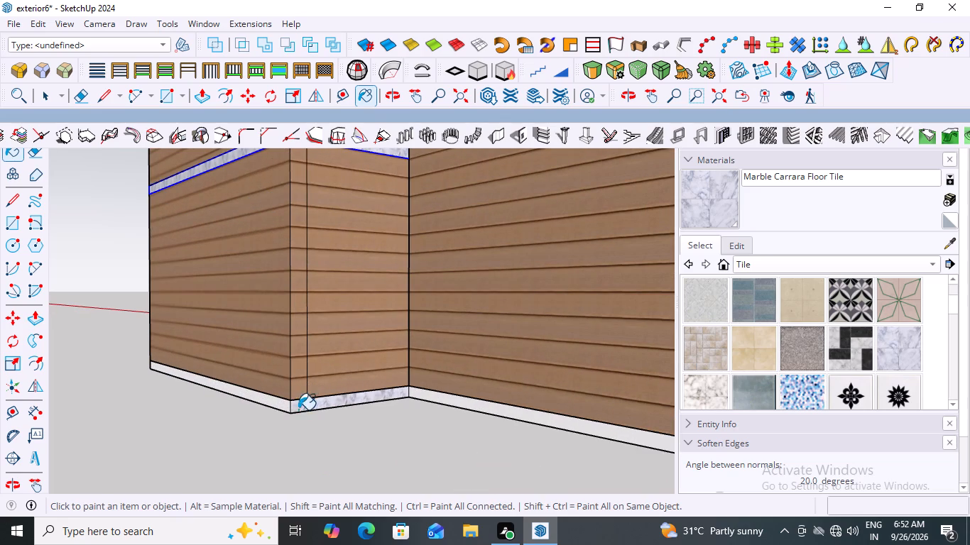
Paint the base strips along the front door wall, its adjoining side wall, the short return and the purple stone wall with Marble Carrara Floor Tile.
scroll(257, 407, down, 12)
middle_click(102, 445)
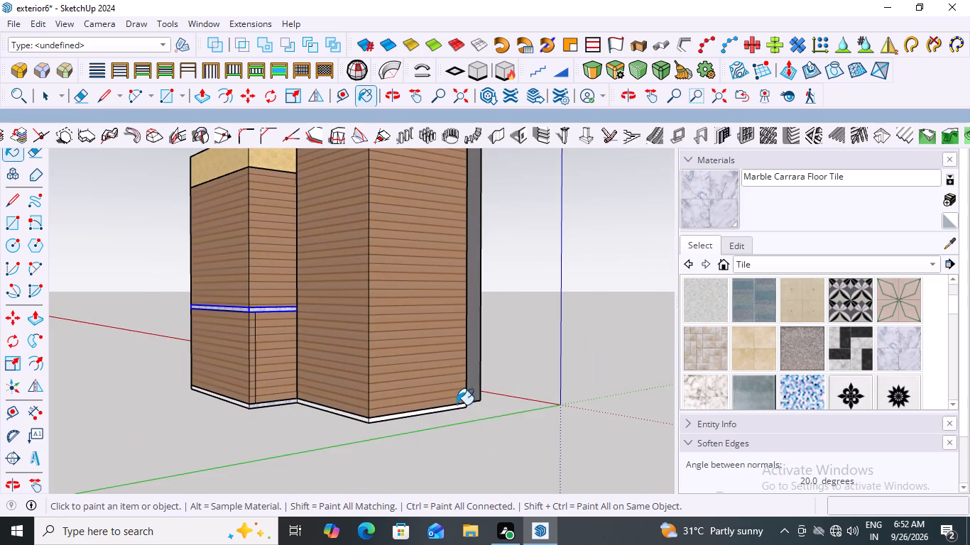
scroll(457, 404, down, 3)
middle_drag(209, 450, 112, 446)
scroll(535, 397, down, 4)
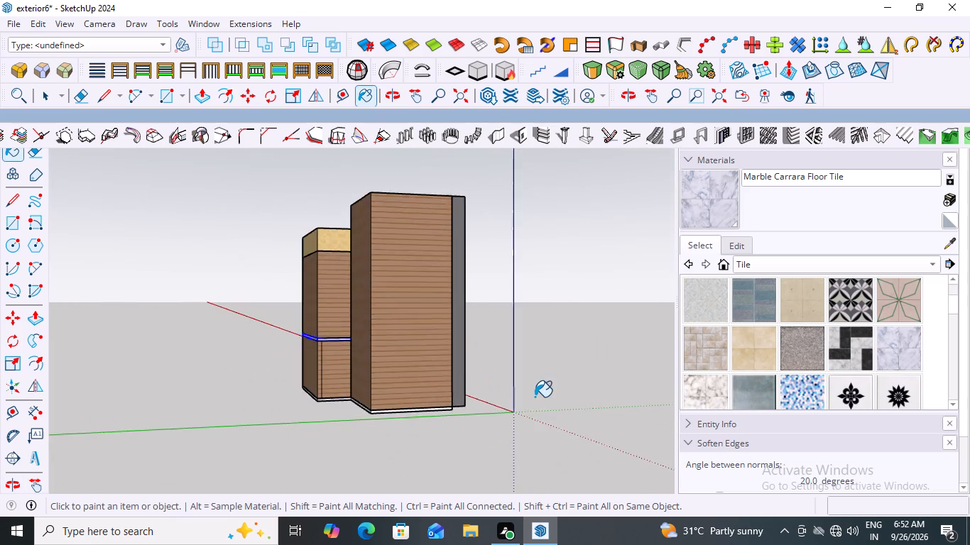
middle_drag(569, 382, 0, 411)
scroll(355, 433, up, 13)
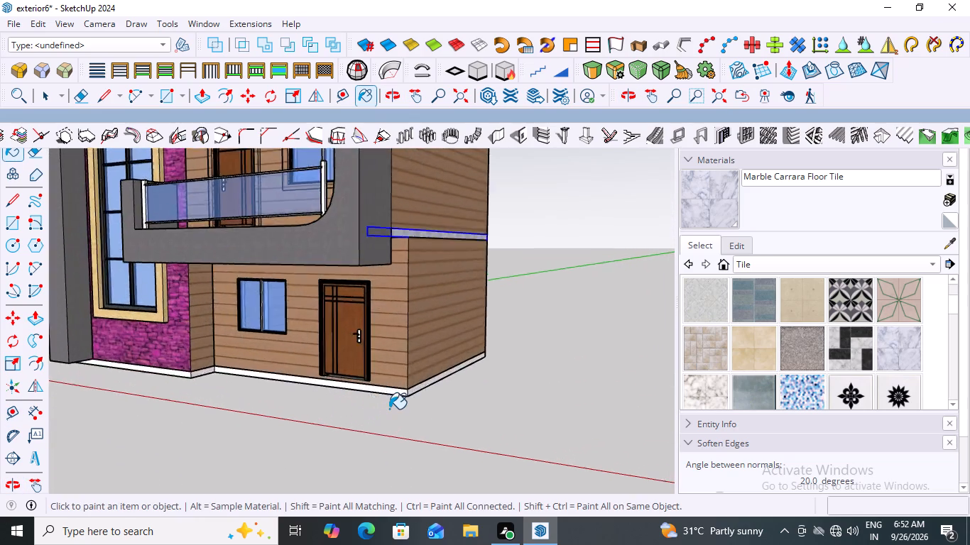
scroll(389, 409, up, 11)
click(396, 363)
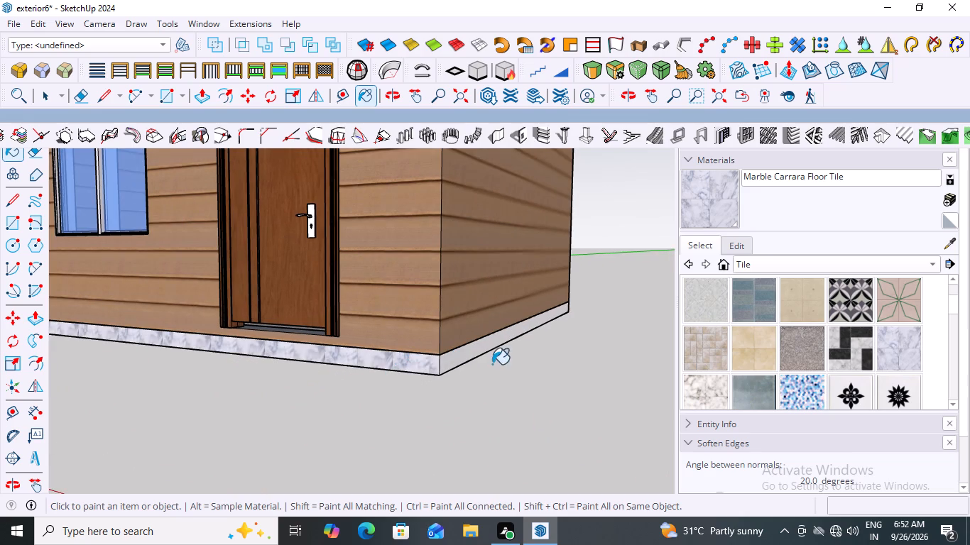
click(469, 355)
scroll(385, 383, down, 12)
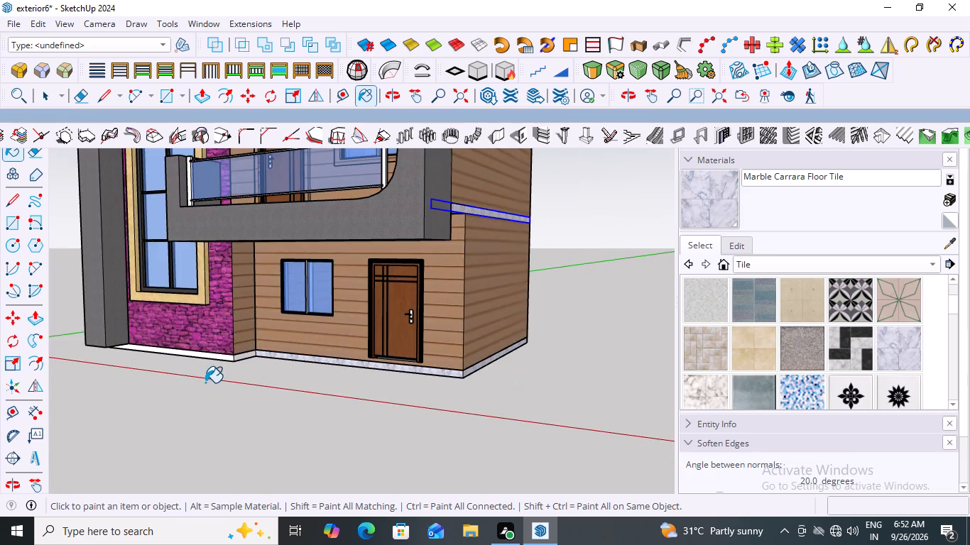
scroll(205, 382, up, 7)
click(265, 346)
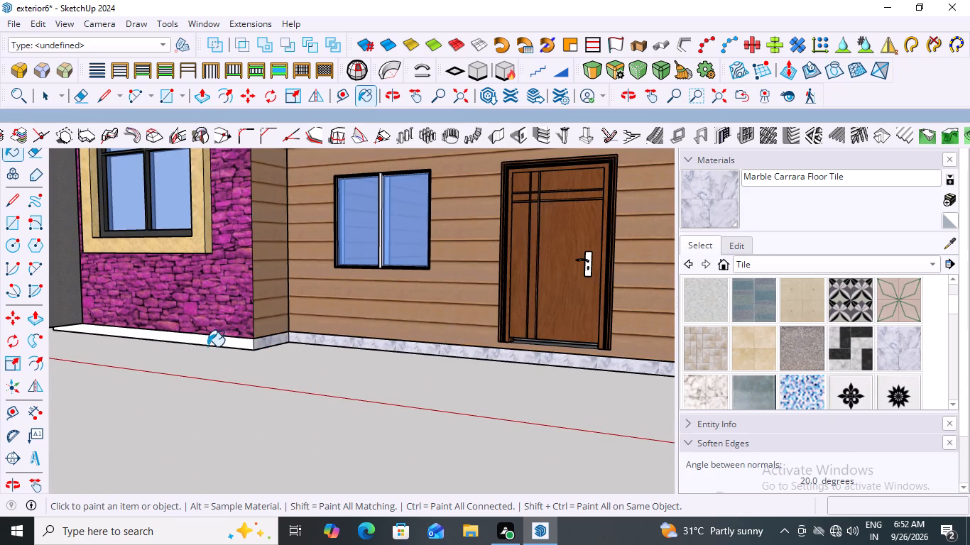
click(212, 344)
Paint the white base strip along the window tower's outer side wall with Marble Carrara Floor Tile.
scroll(368, 421, down, 12)
middle_drag(205, 412, 317, 438)
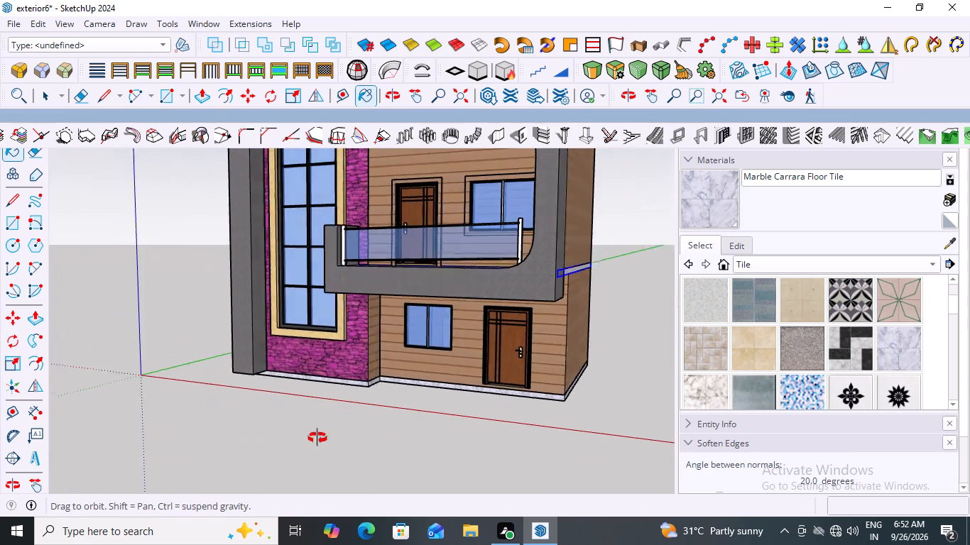
middle_drag(317, 438, 599, 466)
scroll(347, 444, up, 12)
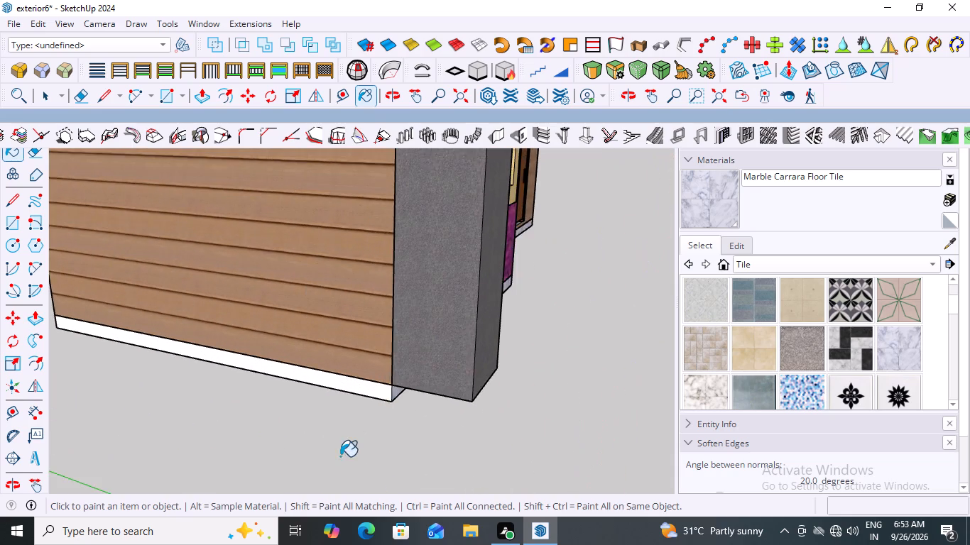
scroll(354, 431, up, 3)
click(376, 380)
Paint the white base strip along the tower's rear wall with Marble Carrara Floor Tile.
scroll(435, 408, down, 15)
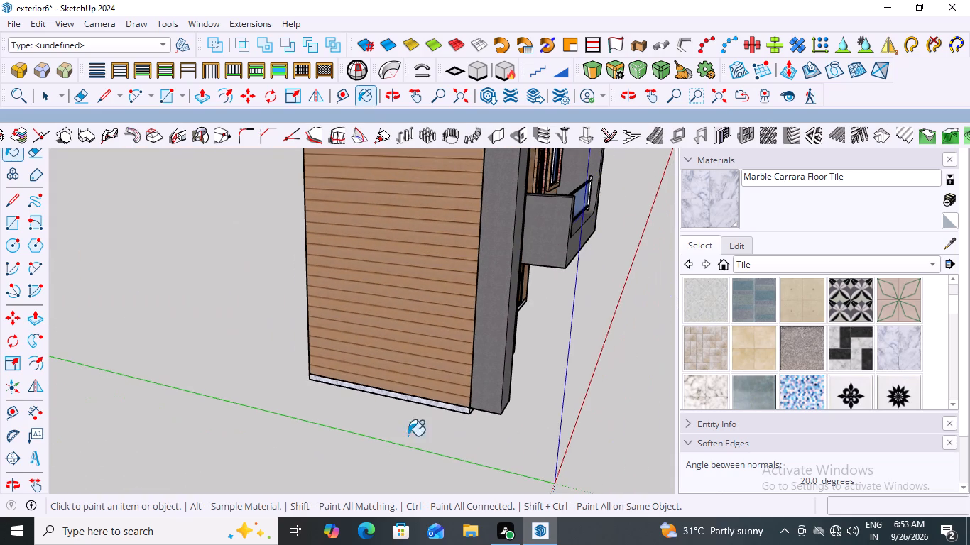
scroll(325, 426, down, 3)
middle_drag(198, 417, 603, 451)
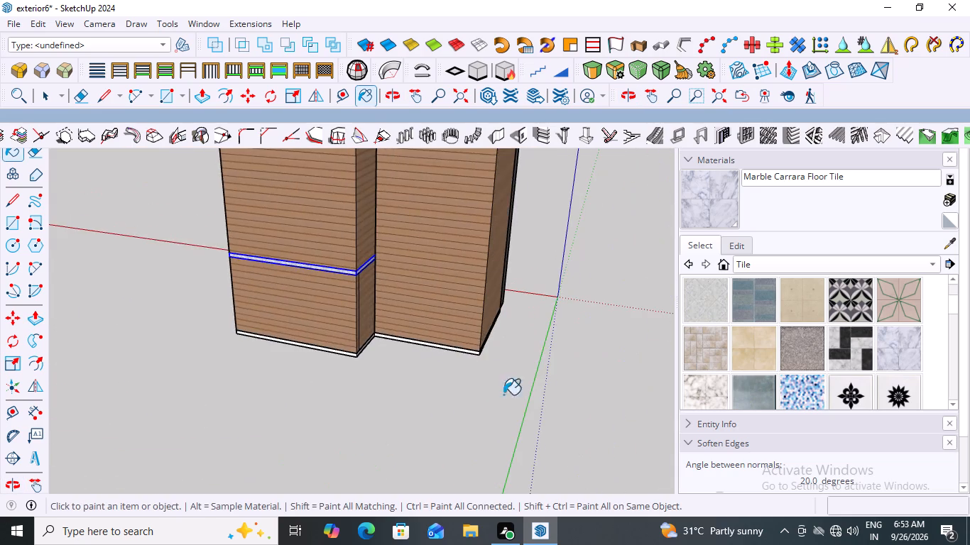
scroll(470, 375, up, 15)
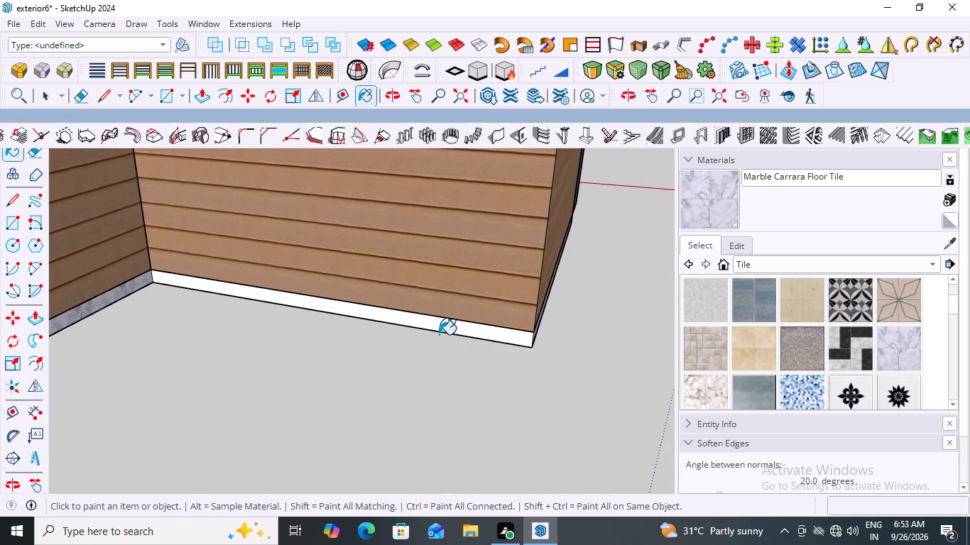
click(454, 330)
Paint the white base strip along the rear wall of the lower terrace block with Marble Carrara Floor Tile.
scroll(538, 346, down, 3)
scroll(271, 334, down, 4)
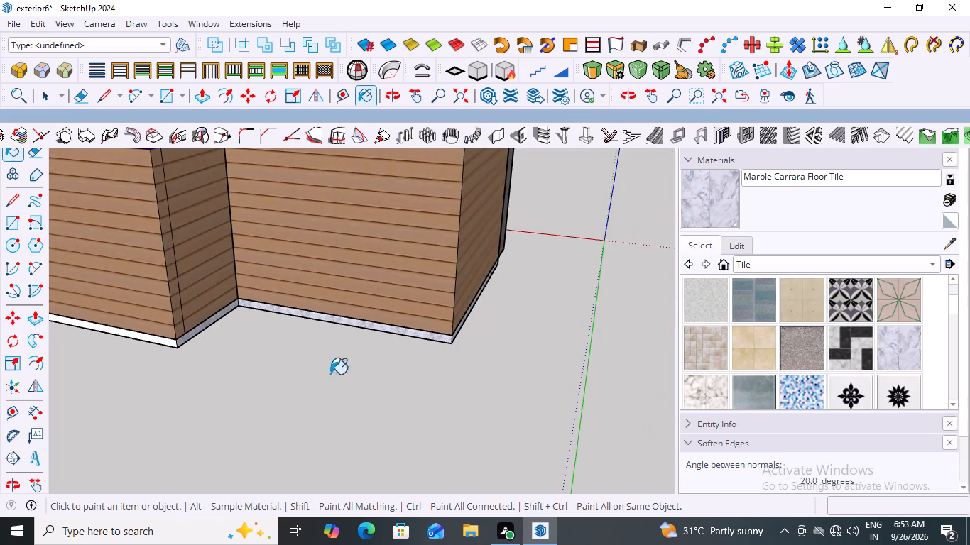
middle_drag(286, 371, 315, 370)
scroll(320, 370, down, 7)
scroll(147, 352, up, 4)
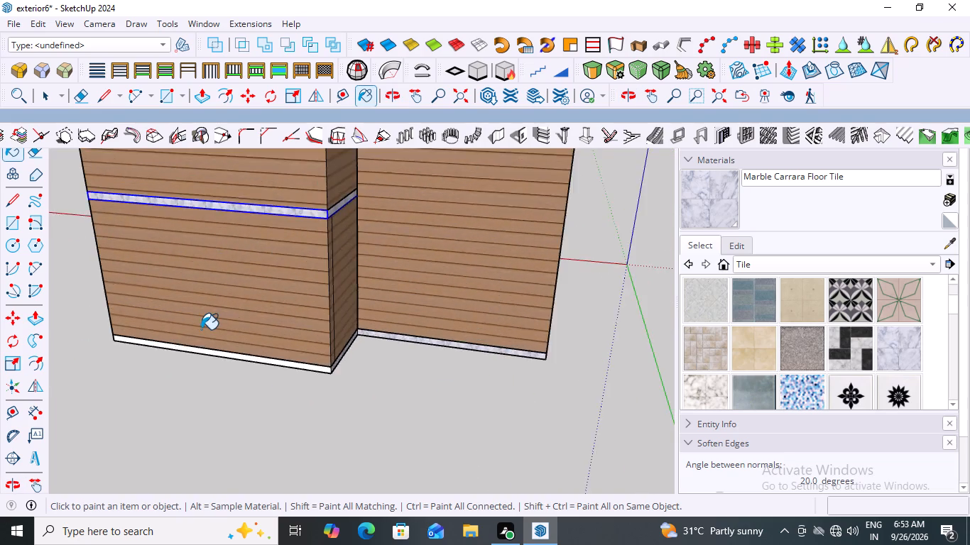
scroll(201, 329, up, 8)
click(256, 382)
Examine the marble base strips and floor band around the rear and side walls of the house.
scroll(413, 380, down, 7)
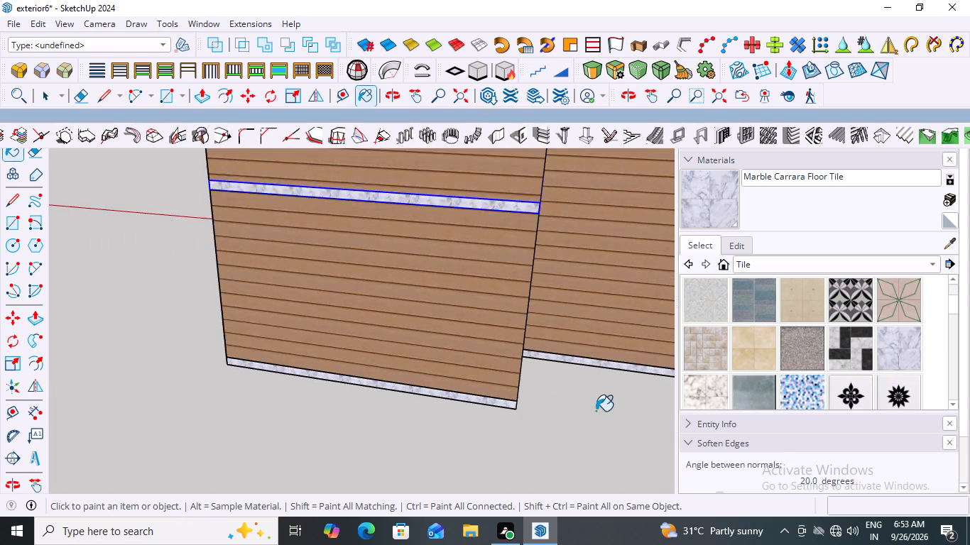
scroll(596, 411, down, 4)
middle_drag(269, 434, 279, 434)
scroll(264, 399, down, 2)
middle_drag(209, 396, 502, 409)
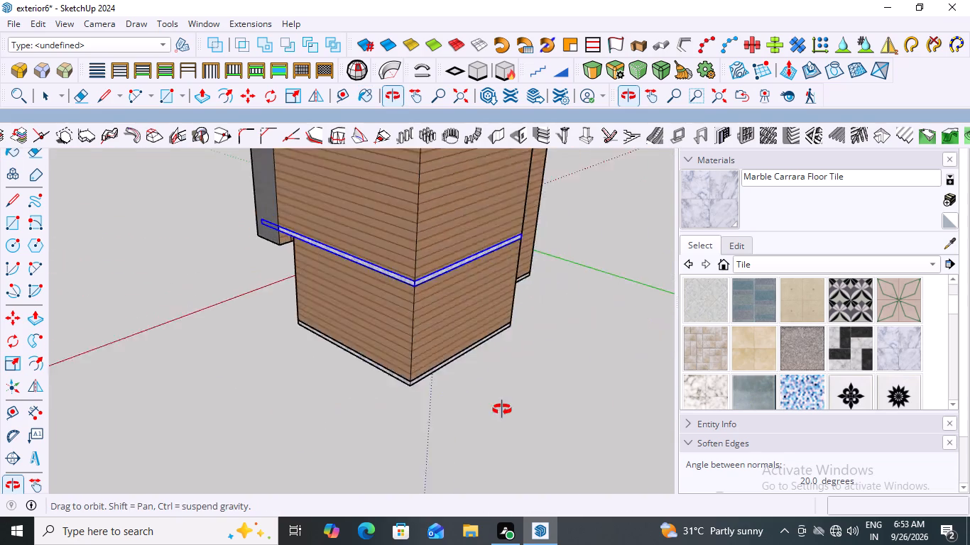
middle_drag(502, 409, 513, 407)
scroll(347, 385, up, 10)
scroll(267, 396, down, 4)
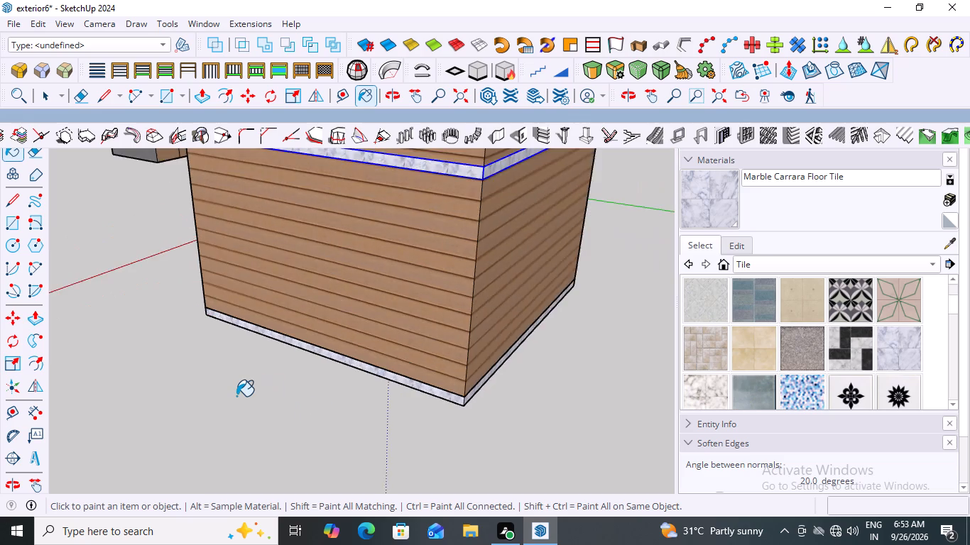
scroll(236, 396, down, 17)
scroll(236, 396, down, 9)
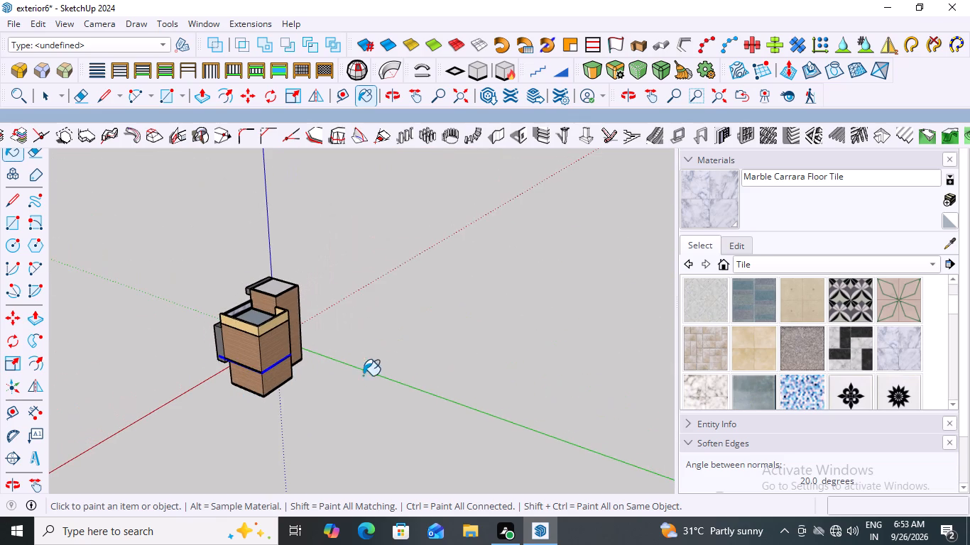
Examine the finished front facade of the house from several distances and angles, including the marble base strip.
key(space)
click(387, 354)
middle_drag(160, 380, 560, 340)
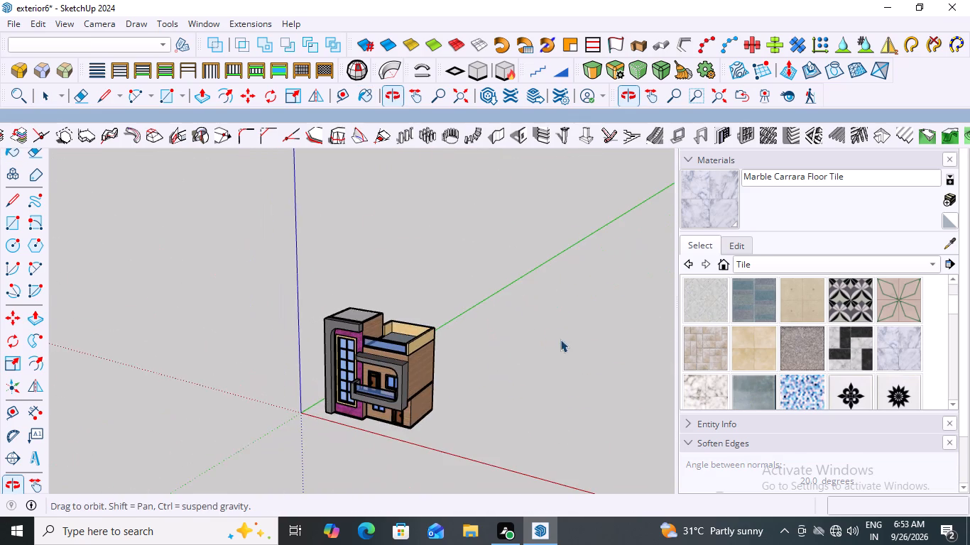
middle_click(382, 400)
middle_drag(531, 366, 552, 357)
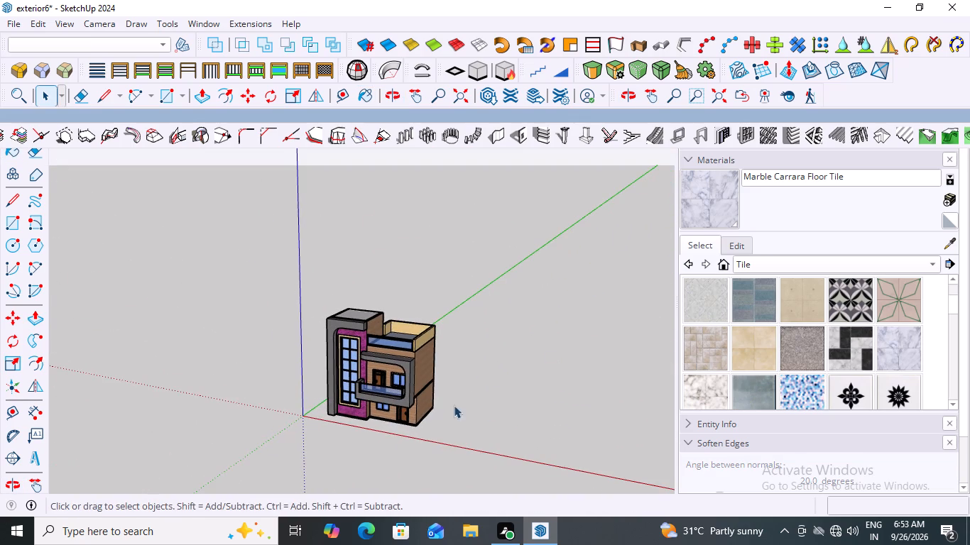
scroll(451, 405, down, 5)
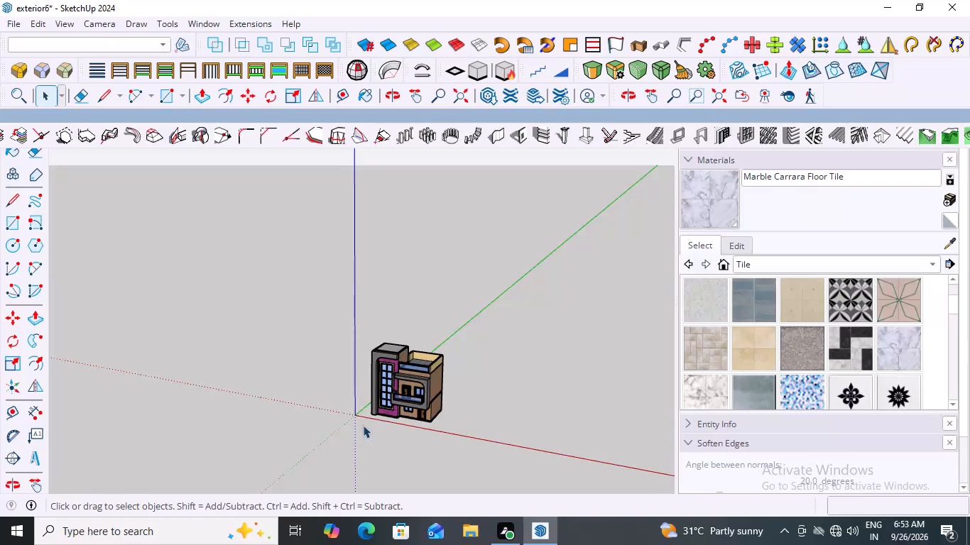
scroll(363, 425, down, 3)
scroll(467, 402, down, 3)
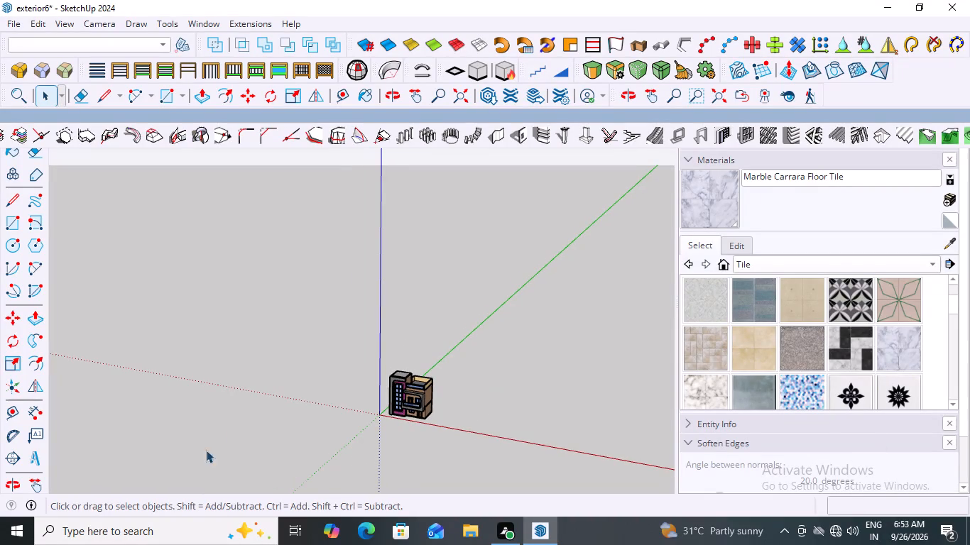
scroll(472, 383, up, 1)
scroll(472, 383, down, 4)
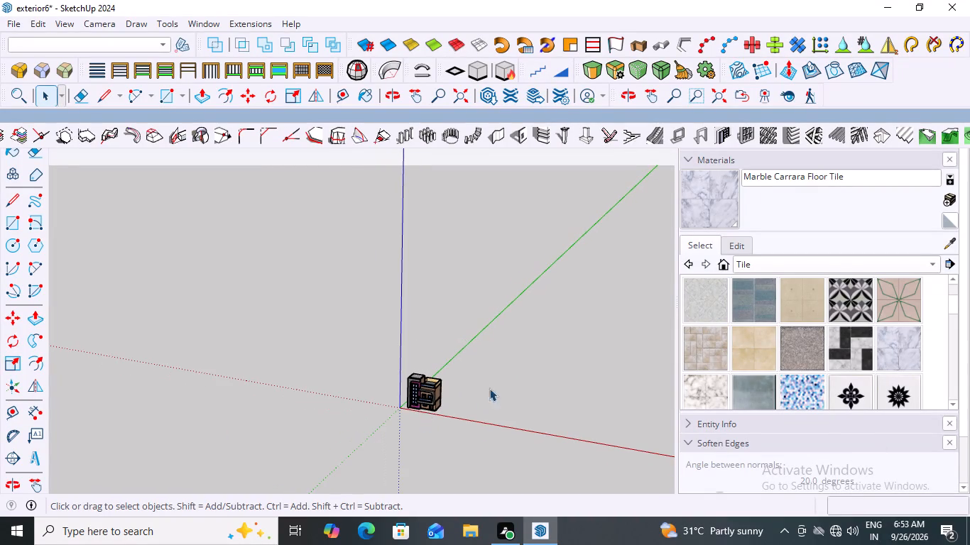
scroll(497, 382, down, 11)
scroll(377, 385, down, 4)
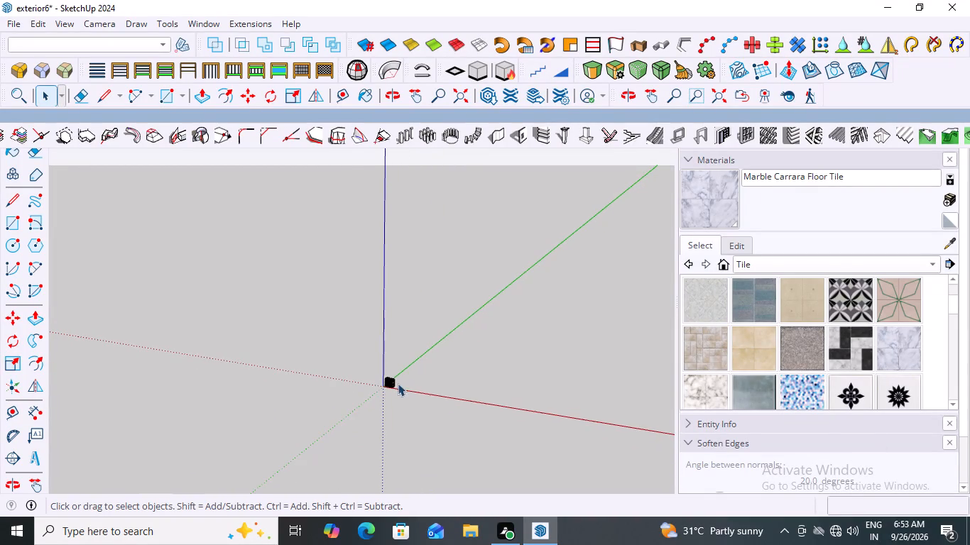
middle_drag(449, 394, 474, 383)
middle_drag(479, 382, 493, 371)
middle_drag(494, 370, 526, 333)
scroll(378, 374, up, 3)
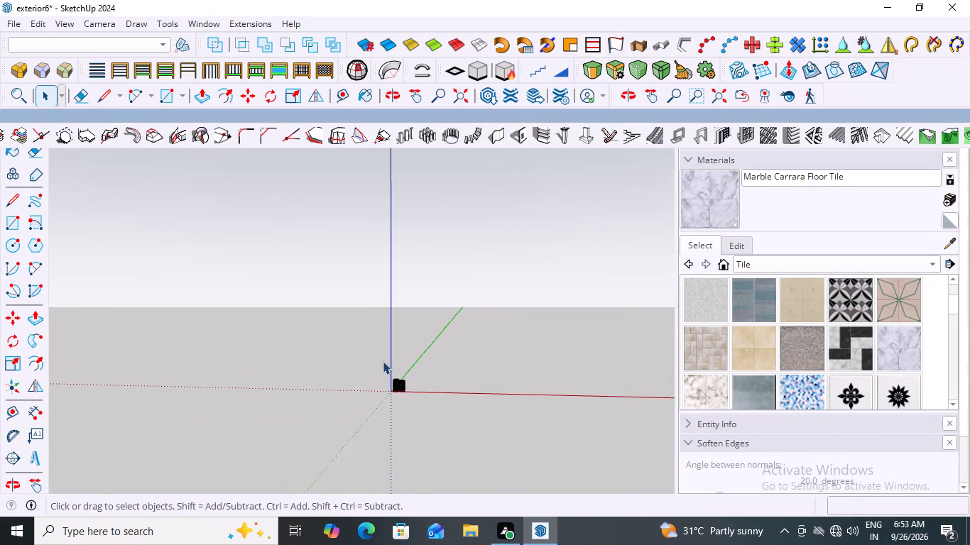
scroll(383, 361, up, 14)
scroll(368, 419, up, 12)
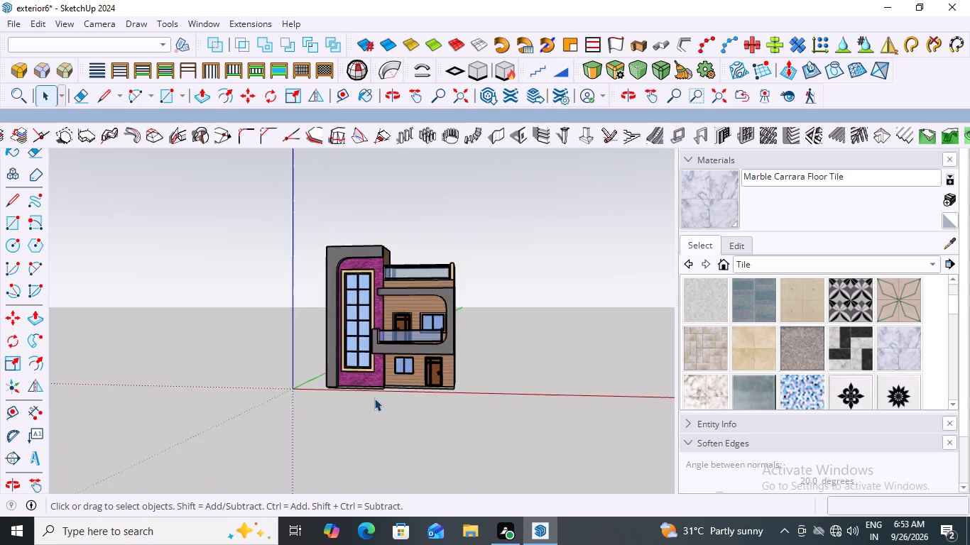
scroll(374, 398, up, 4)
middle_drag(403, 379, 426, 409)
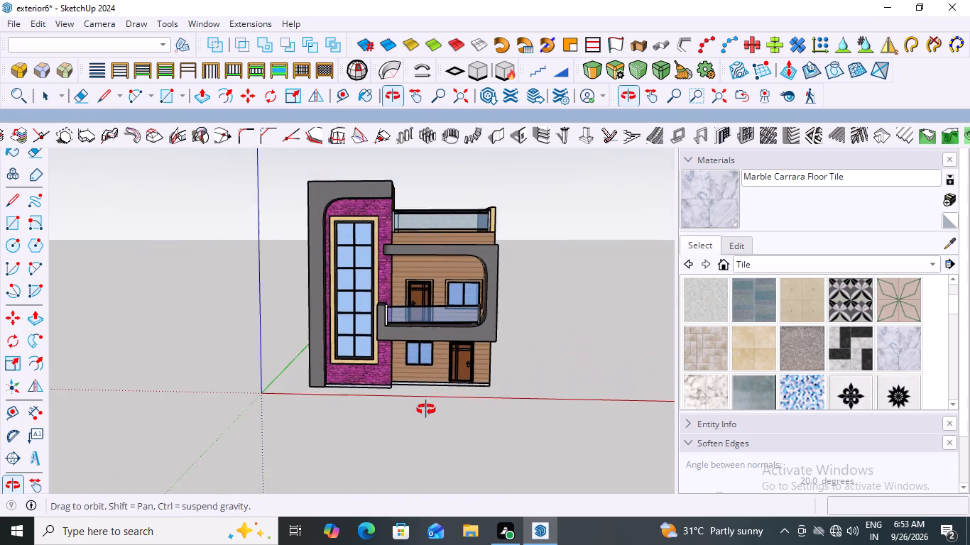
middle_drag(426, 409, 427, 409)
scroll(427, 409, up, 3)
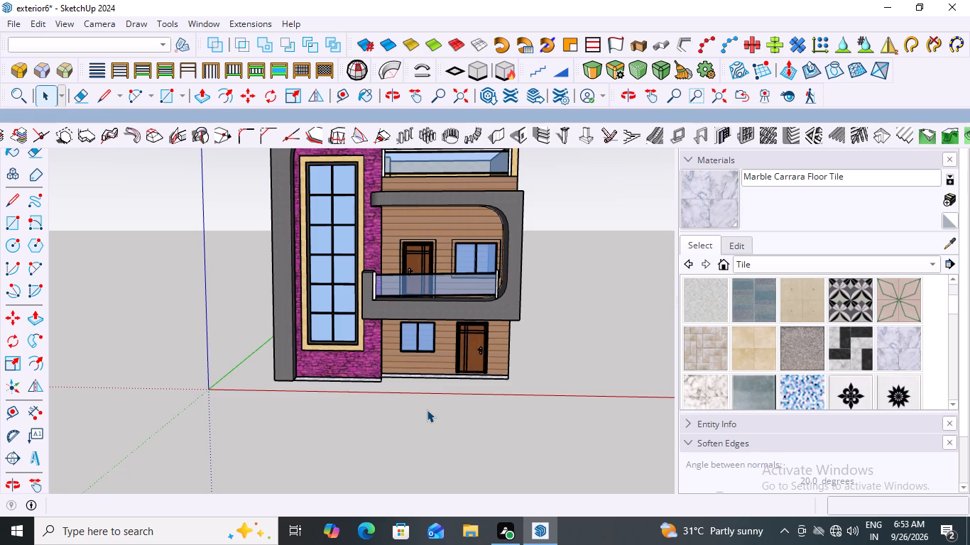
scroll(427, 409, down, 2)
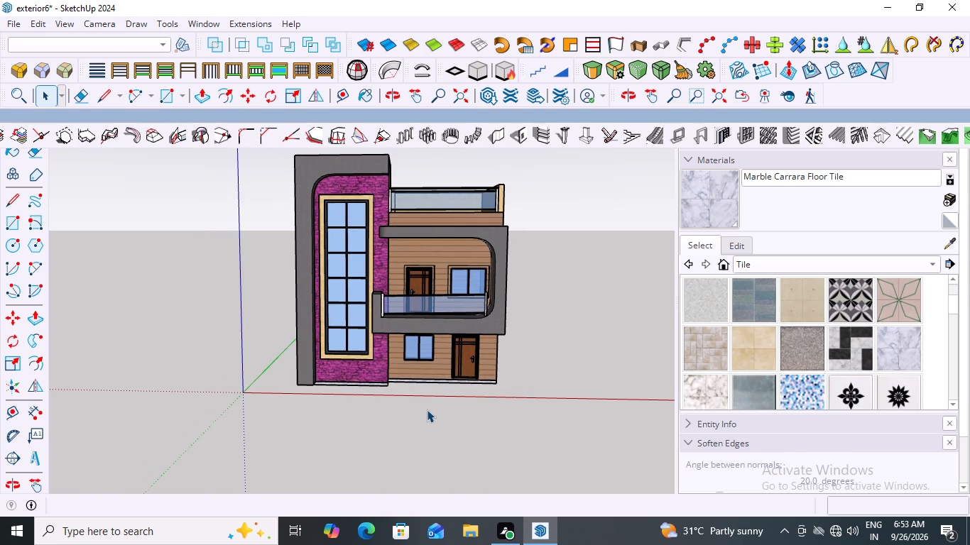
scroll(394, 272, up, 2)
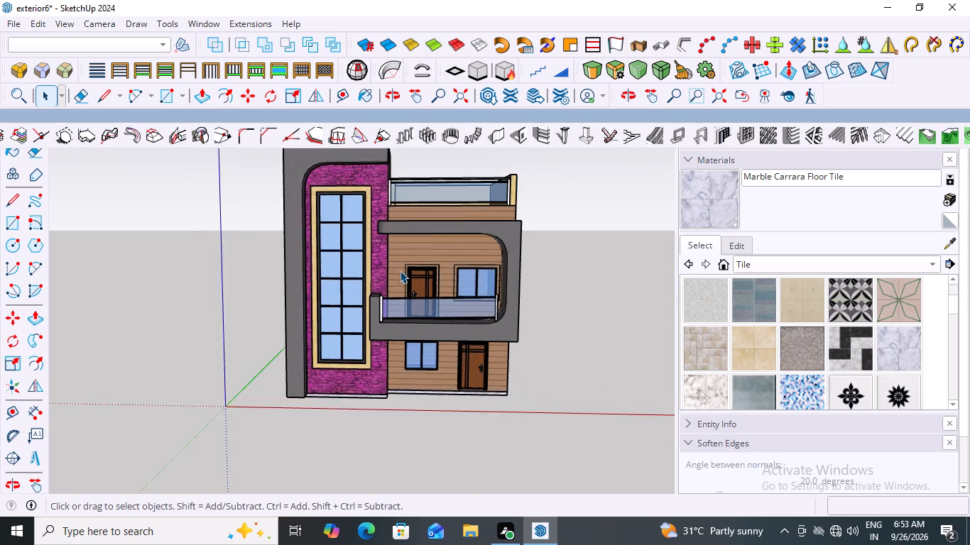
Open the balcony door's nested groups, select the whole door leaf and paint it with Color B06 from the Colors collection.
scroll(400, 270, up, 12)
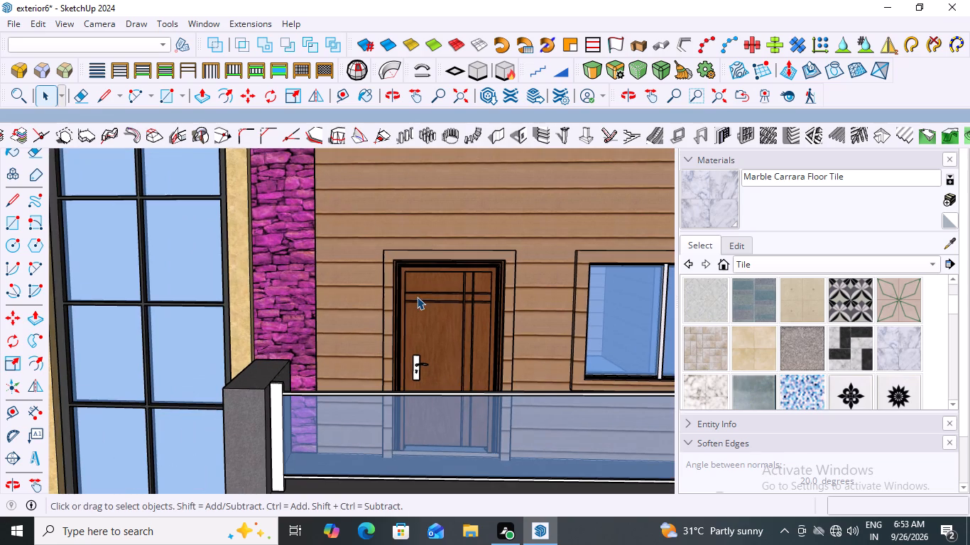
click(430, 279)
double_click(430, 279)
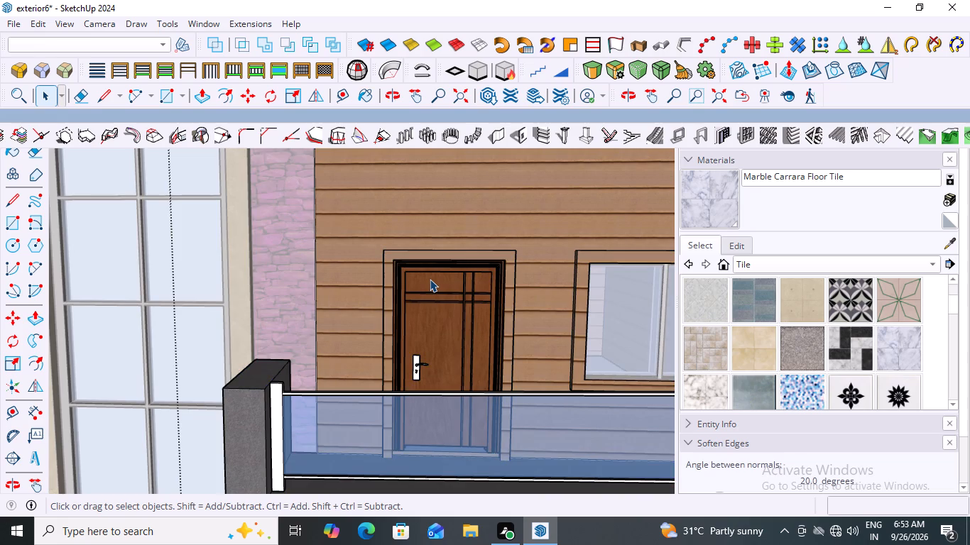
double_click(434, 283)
click(434, 283)
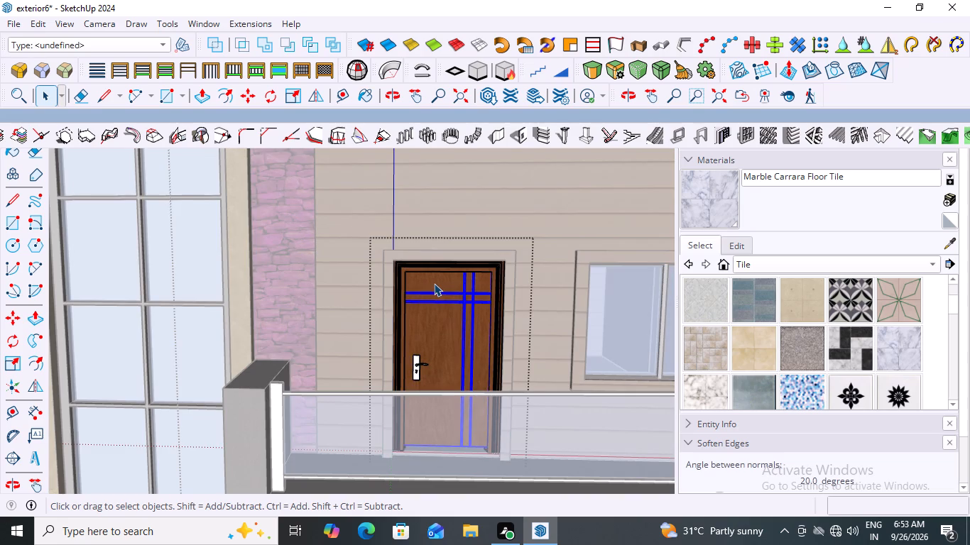
double_click(434, 283)
click(434, 283)
double_click(427, 327)
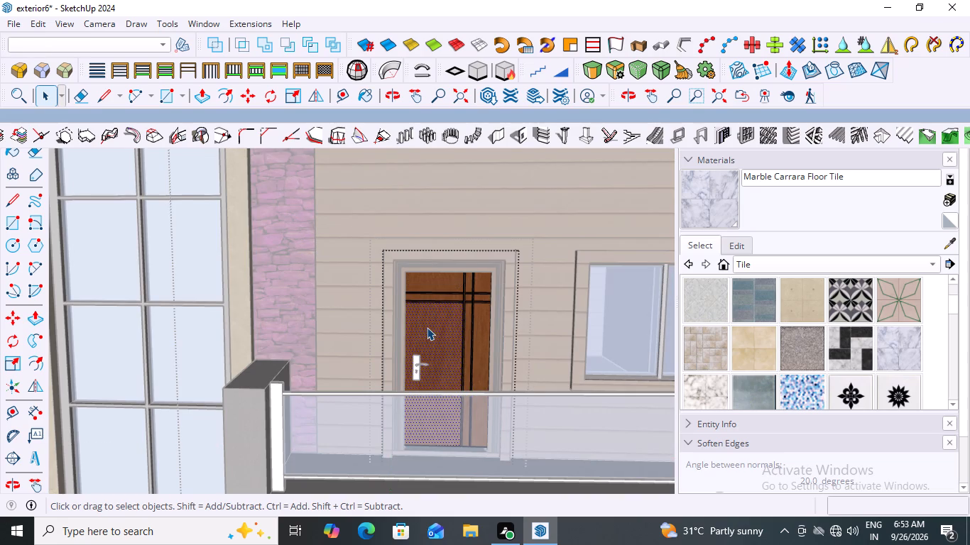
triple_click(426, 288)
click(426, 288)
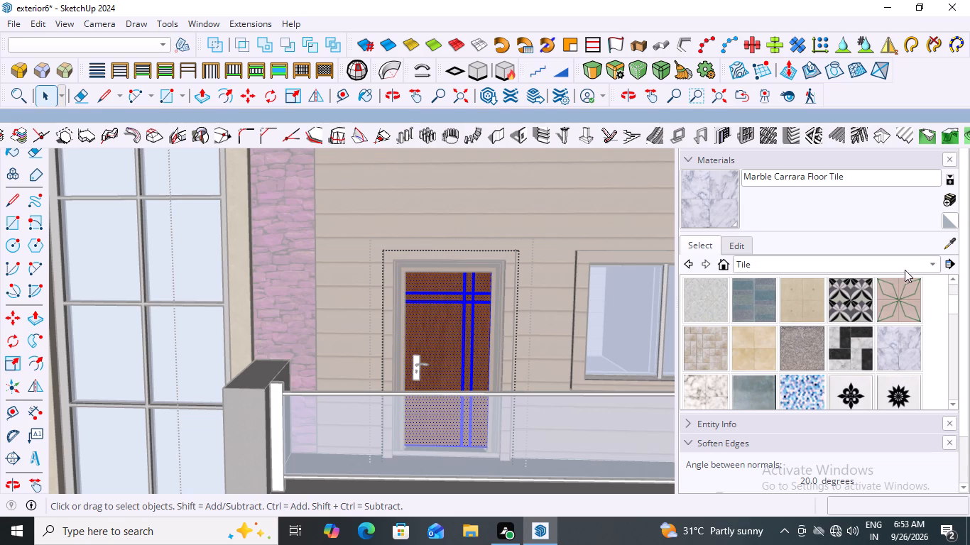
click(932, 263)
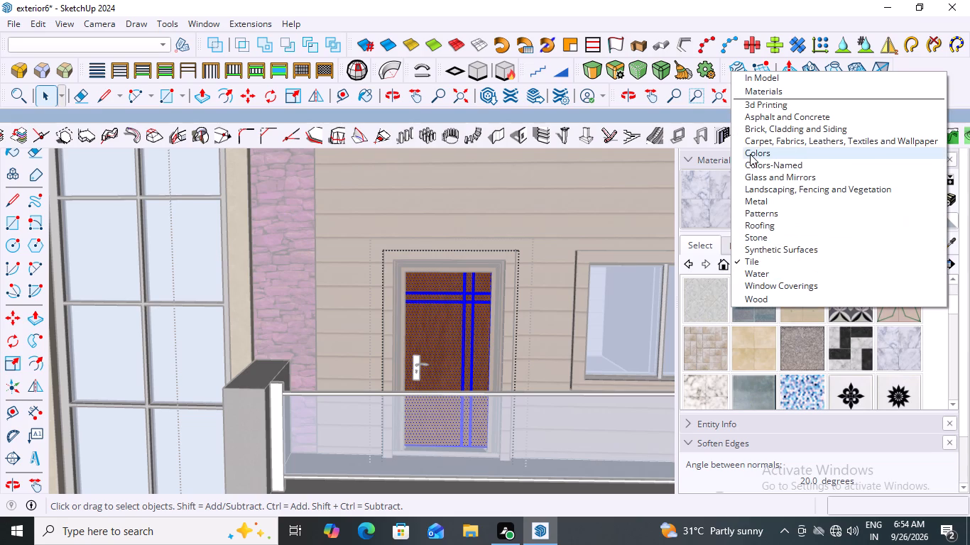
click(750, 154)
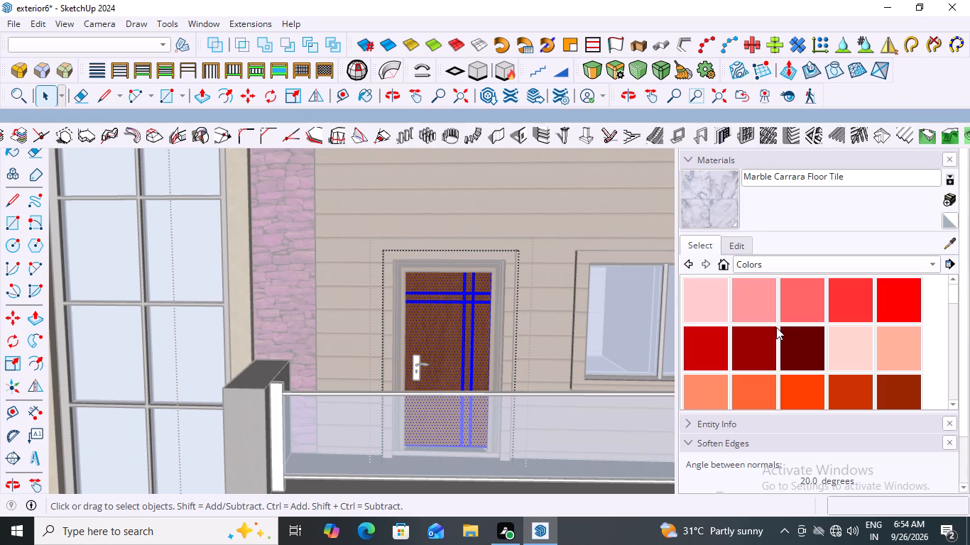
scroll(790, 324, down, 3)
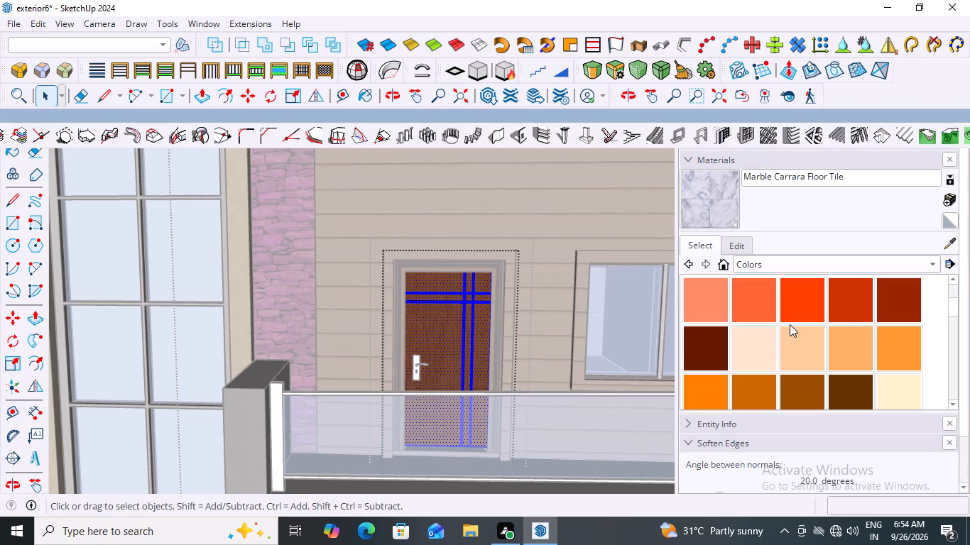
click(843, 308)
click(420, 346)
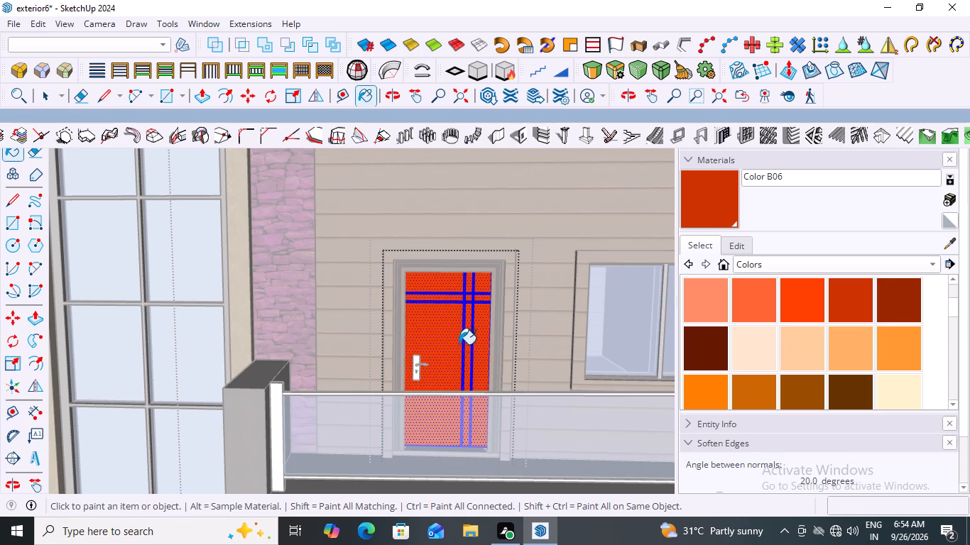
Repaint the selected balcony door leaf with Color B07 and close the nested door groups.
scroll(459, 341, down, 3)
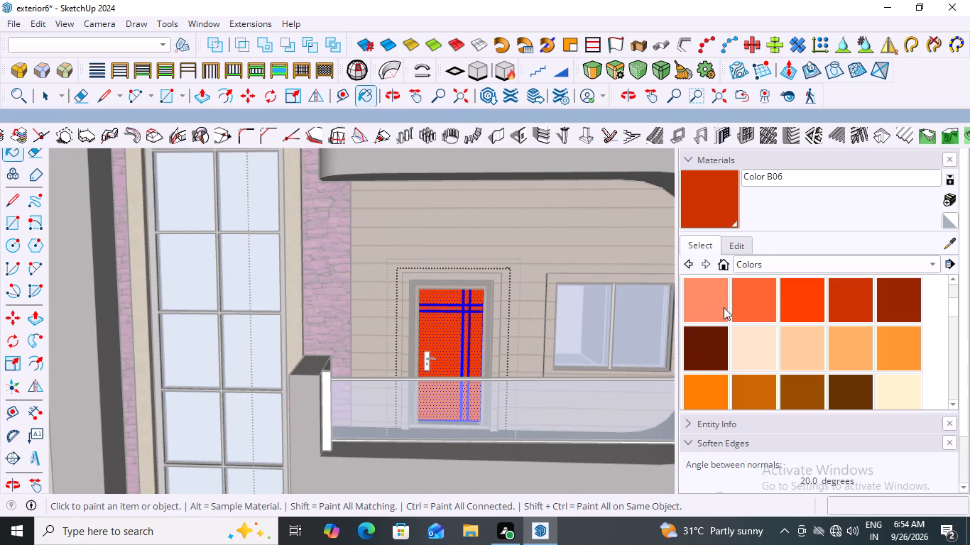
click(898, 304)
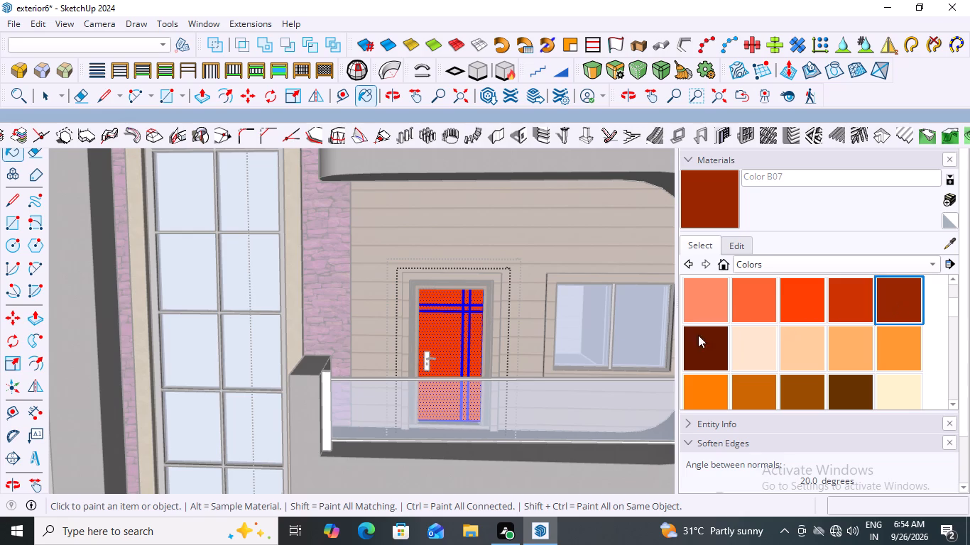
click(453, 334)
scroll(464, 336, down, 3)
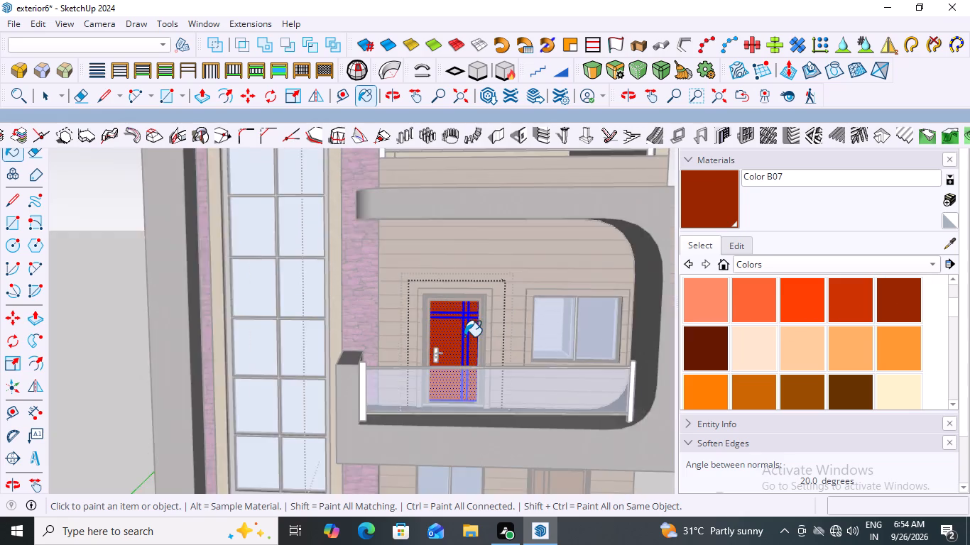
scroll(464, 336, down, 8)
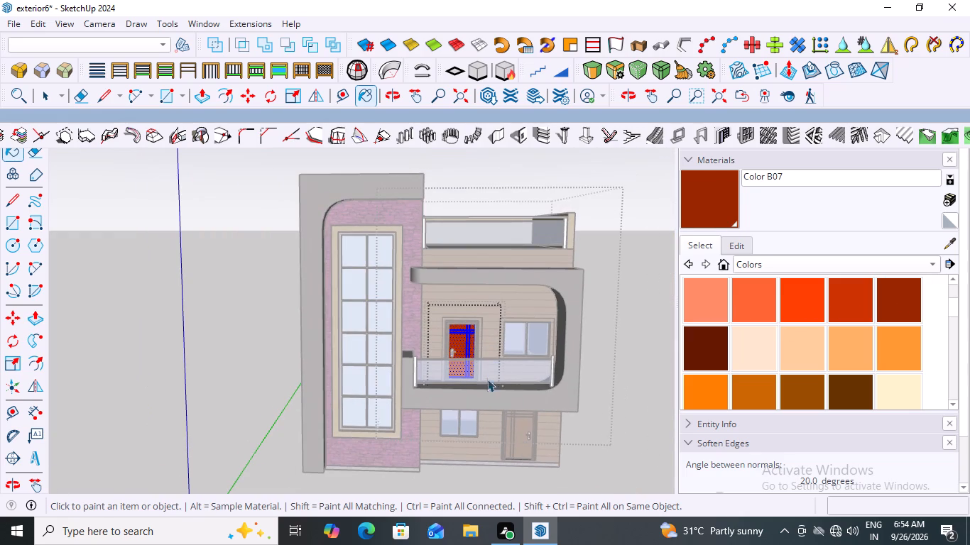
key(space)
click(628, 327)
scroll(479, 364, up, 3)
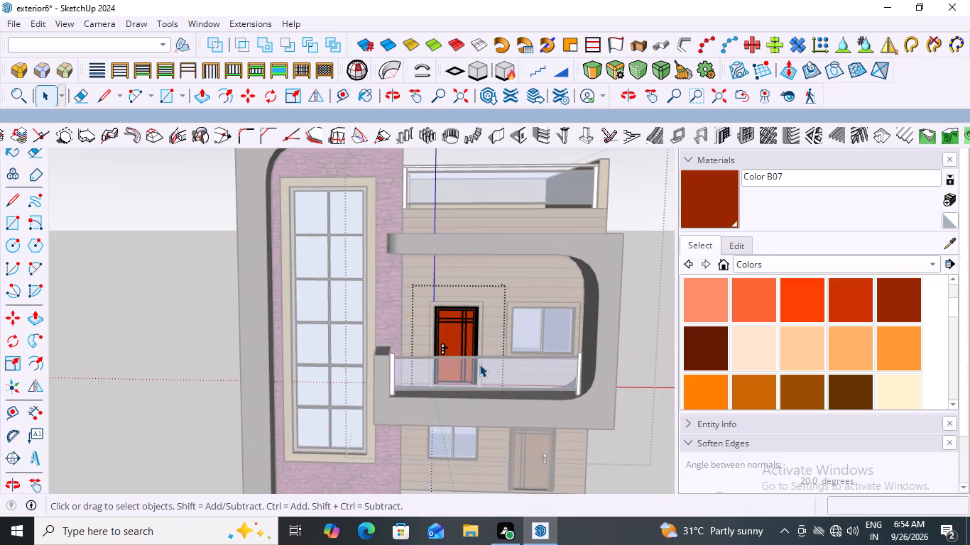
scroll(479, 364, down, 6)
click(569, 299)
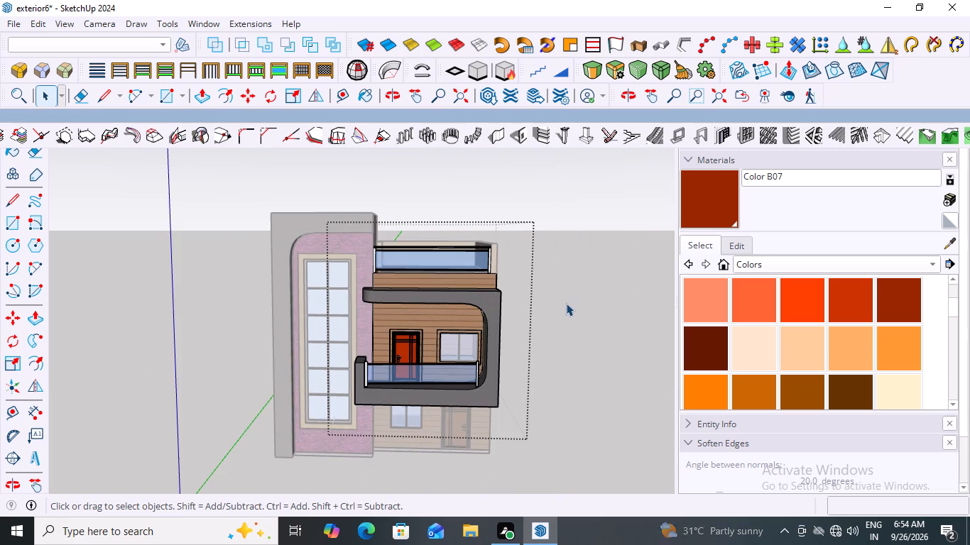
Examine the repainted balcony door, its frame and the neighbouring window against the cladding.
scroll(383, 371, up, 10)
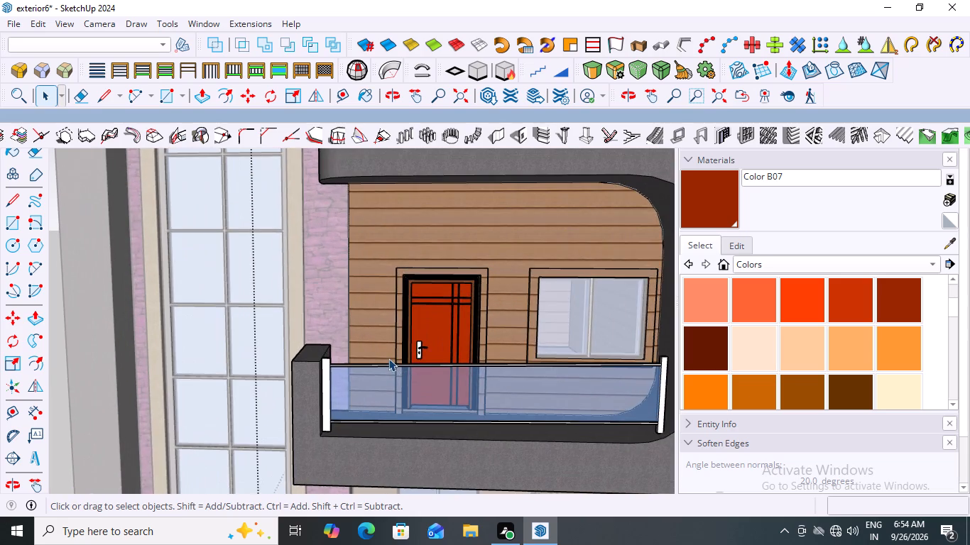
scroll(388, 358, down, 11)
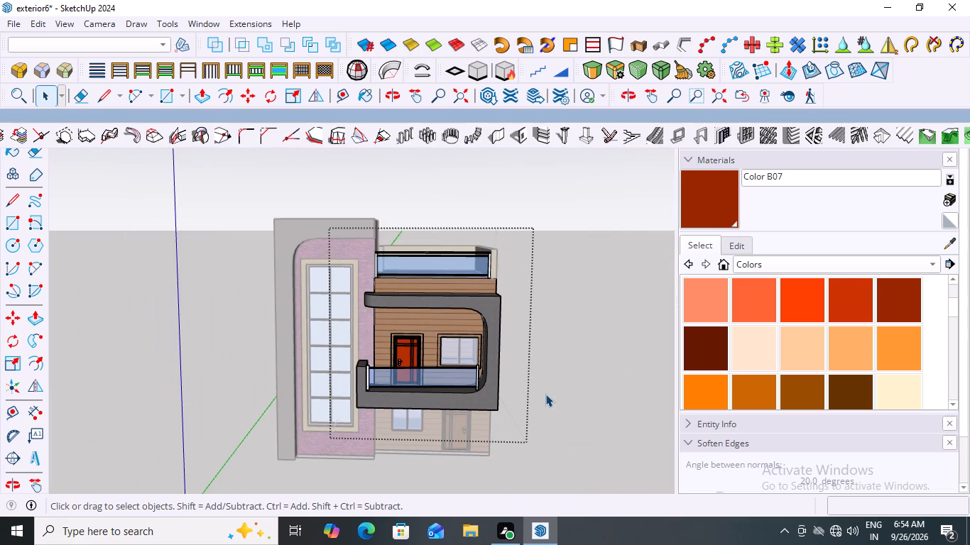
middle_drag(464, 337, 466, 321)
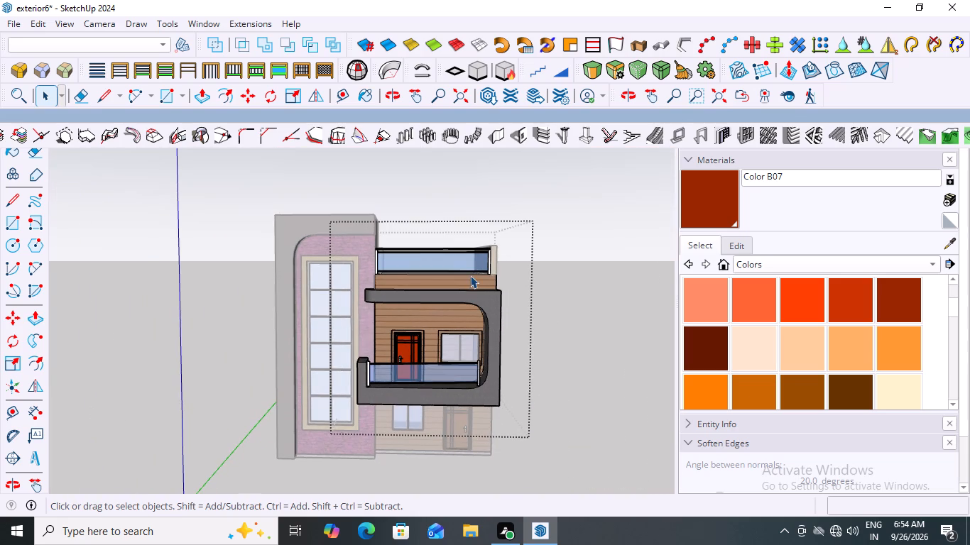
middle_click(470, 275)
scroll(437, 346, up, 15)
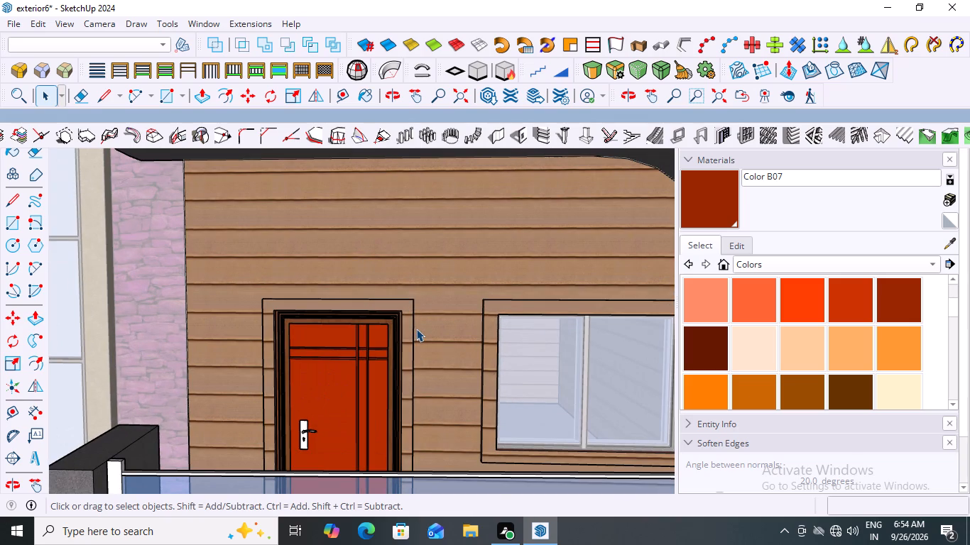
scroll(416, 329, down, 4)
scroll(356, 326, down, 7)
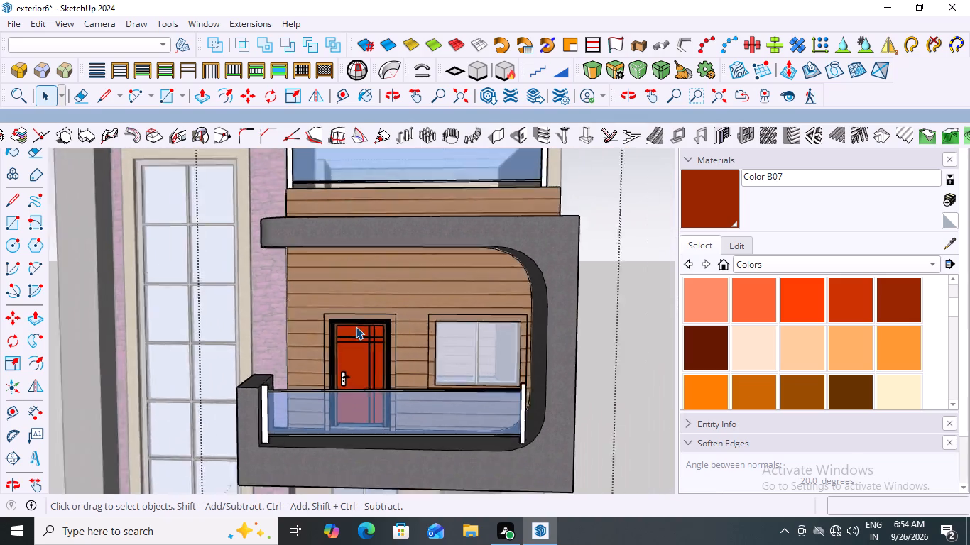
scroll(356, 326, down, 1)
middle_drag(410, 314, 415, 356)
scroll(404, 381, up, 2)
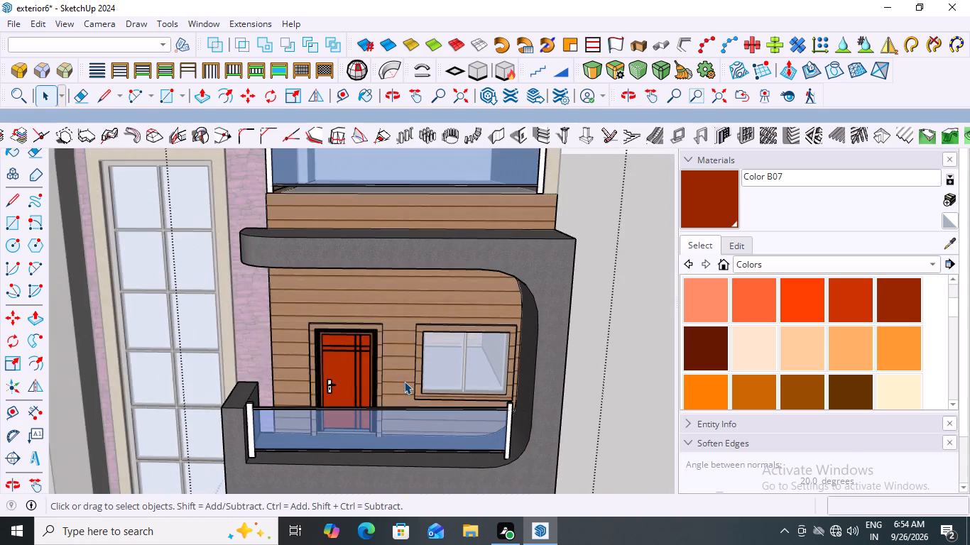
scroll(404, 381, up, 7)
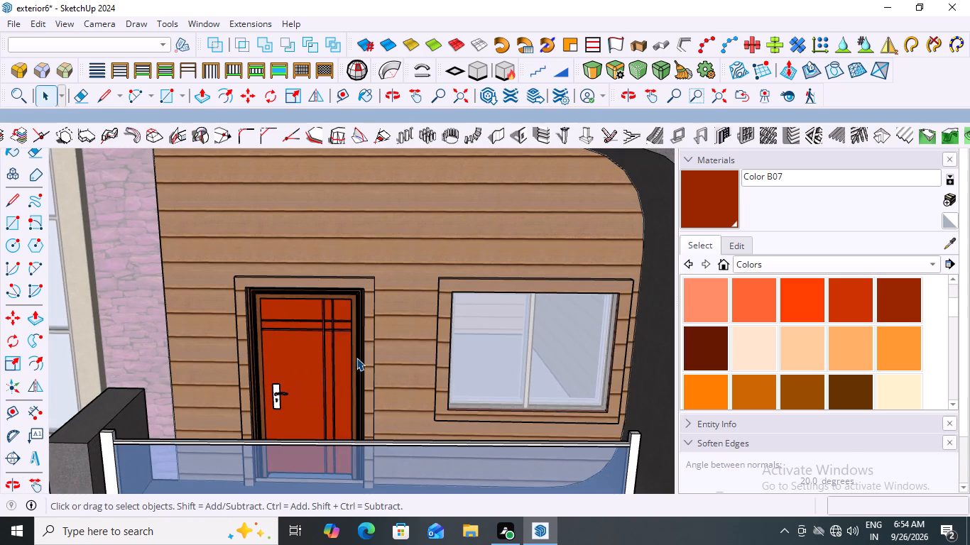
scroll(347, 330, up, 9)
scroll(349, 324, down, 5)
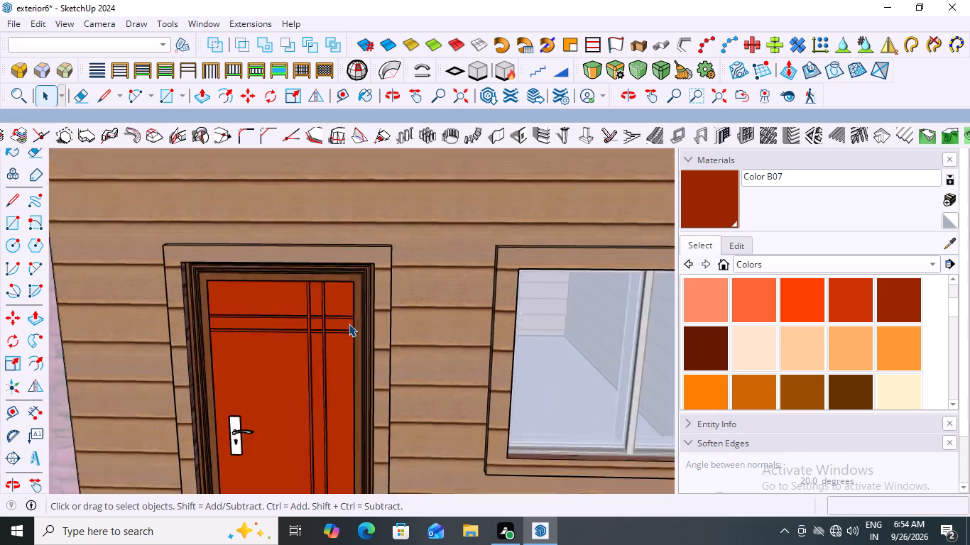
Open the ground-floor door's nested groups, select the whole door leaf, paint it with Color B07 and close the groups.
scroll(349, 324, down, 20)
scroll(349, 324, down, 3)
middle_drag(410, 362, 413, 353)
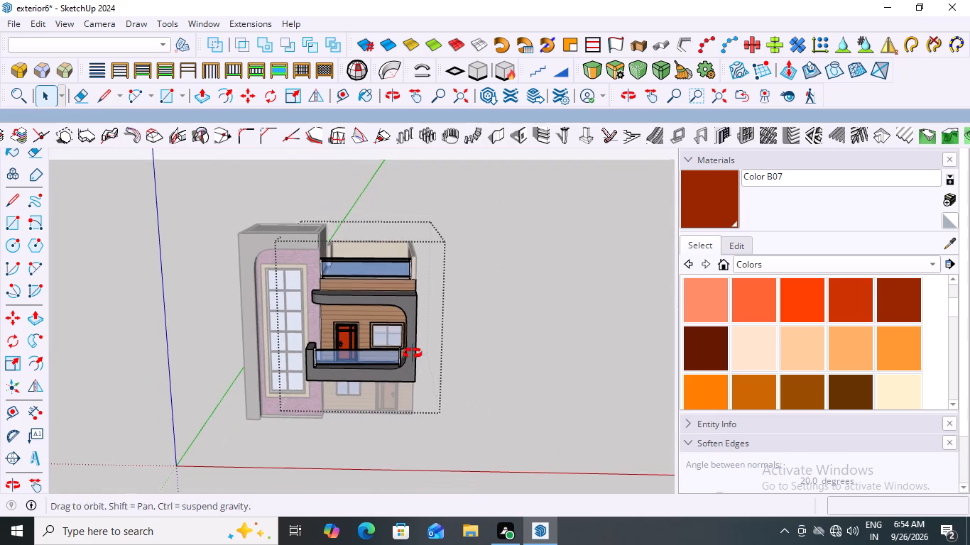
middle_drag(413, 353, 413, 348)
scroll(393, 409, up, 8)
scroll(509, 358, up, 1)
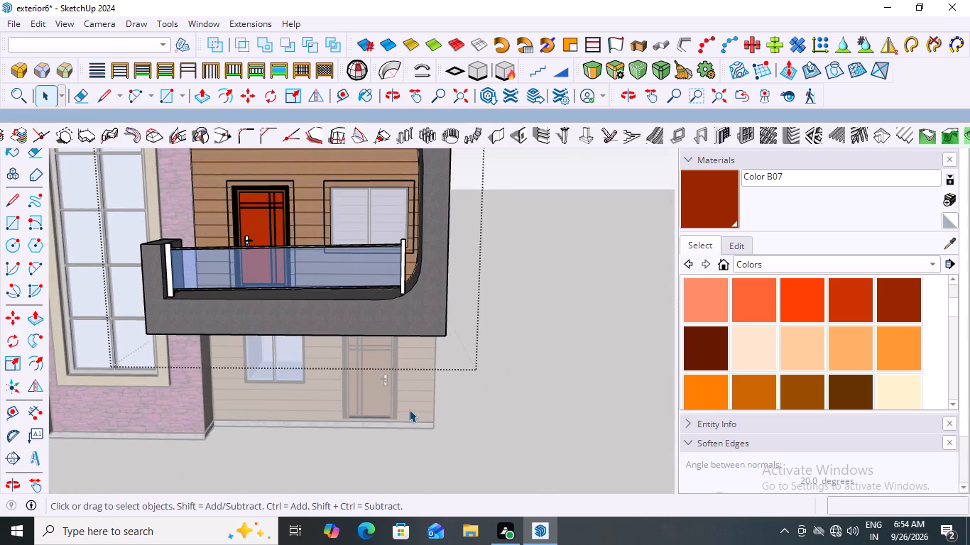
click(409, 409)
scroll(371, 378, up, 3)
double_click(372, 378)
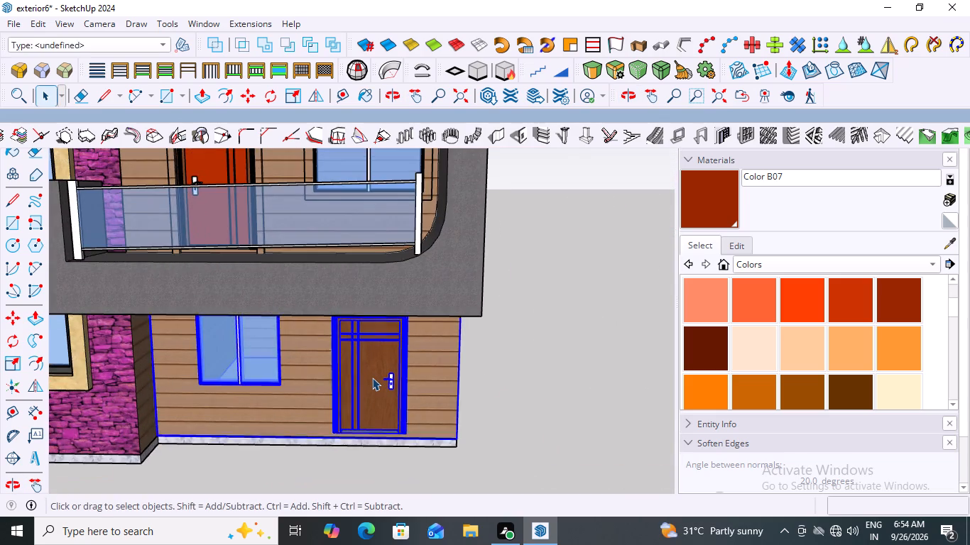
click(372, 378)
click(372, 378)
click(372, 378)
double_click(372, 378)
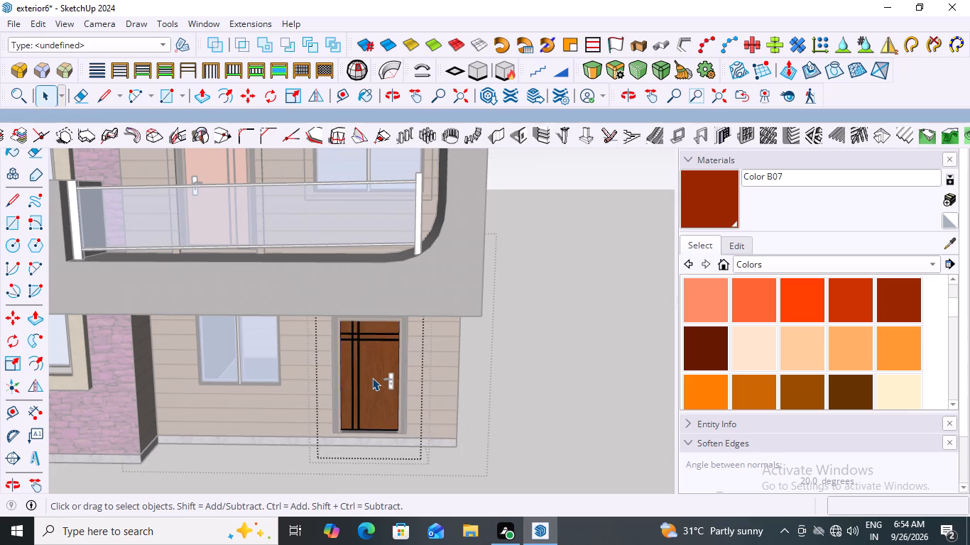
click(707, 199)
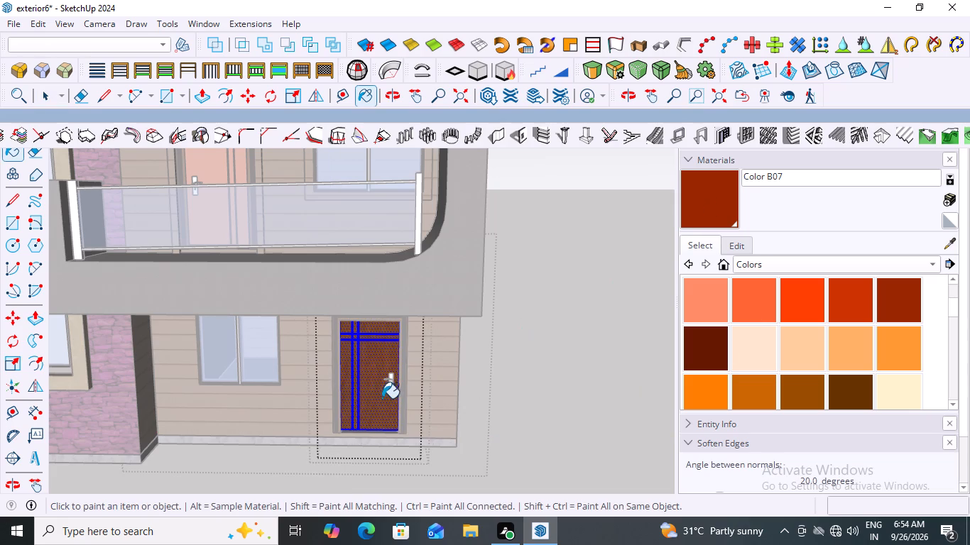
click(374, 384)
key(space)
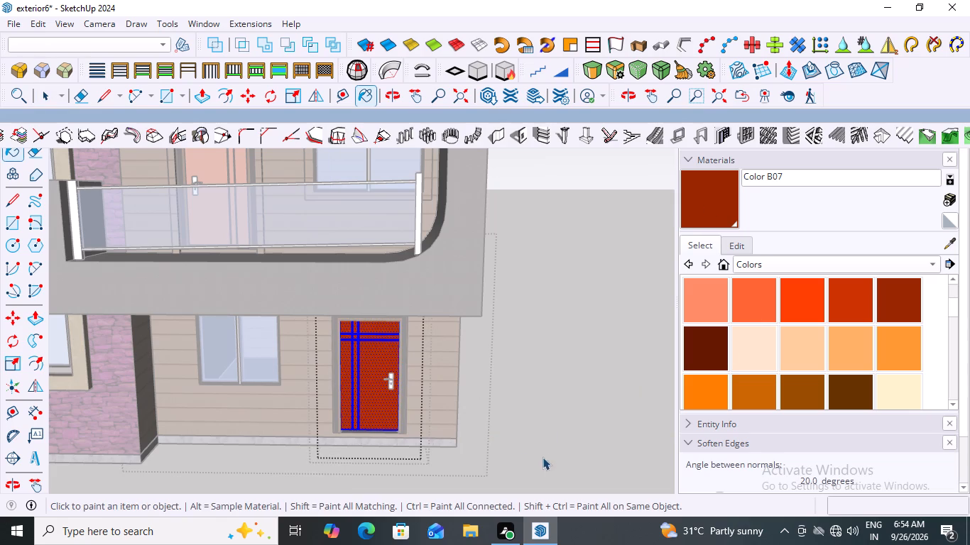
click(545, 427)
scroll(445, 447, down, 10)
middle_drag(494, 348, 501, 365)
scroll(494, 348, down, 1)
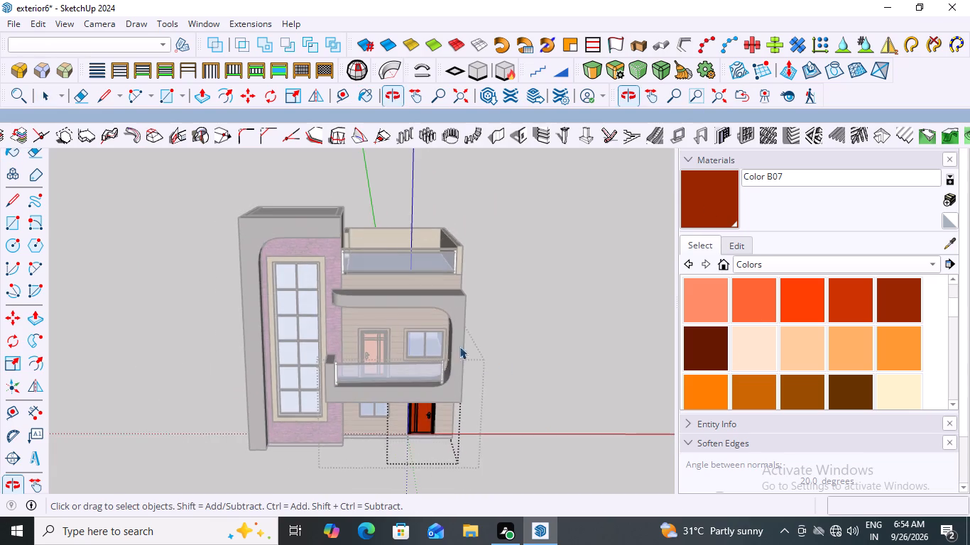
scroll(387, 325, up, 6)
click(460, 321)
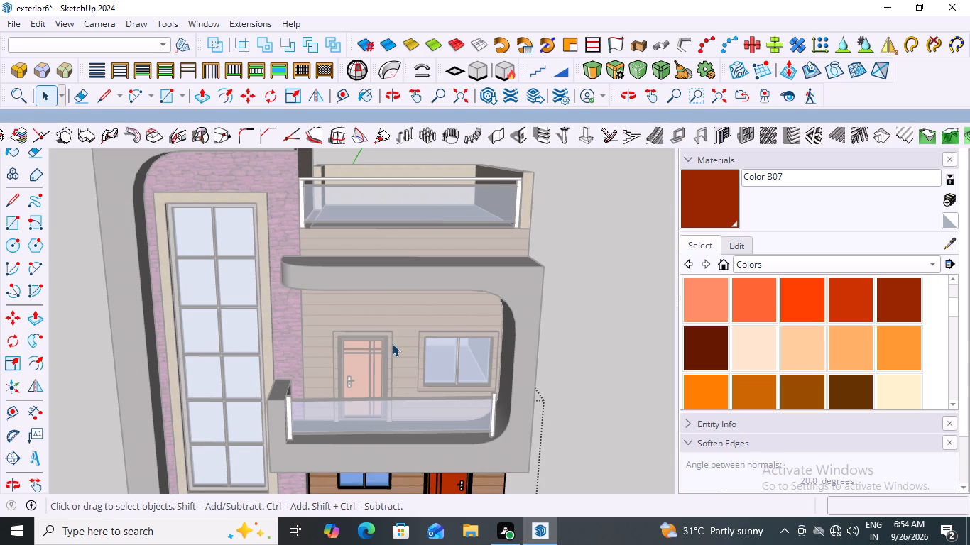
click(655, 336)
Open the upper-floor wall group and paint the balcony window surround's front face with Stone Flagstone Ashlar from Brick, Cladding and Siding.
scroll(399, 347, up, 8)
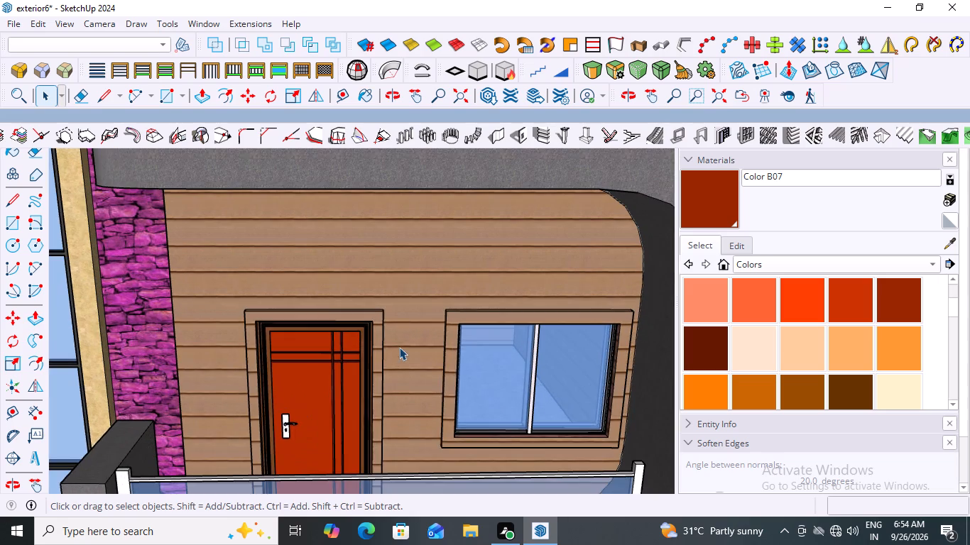
click(446, 328)
double_click(449, 331)
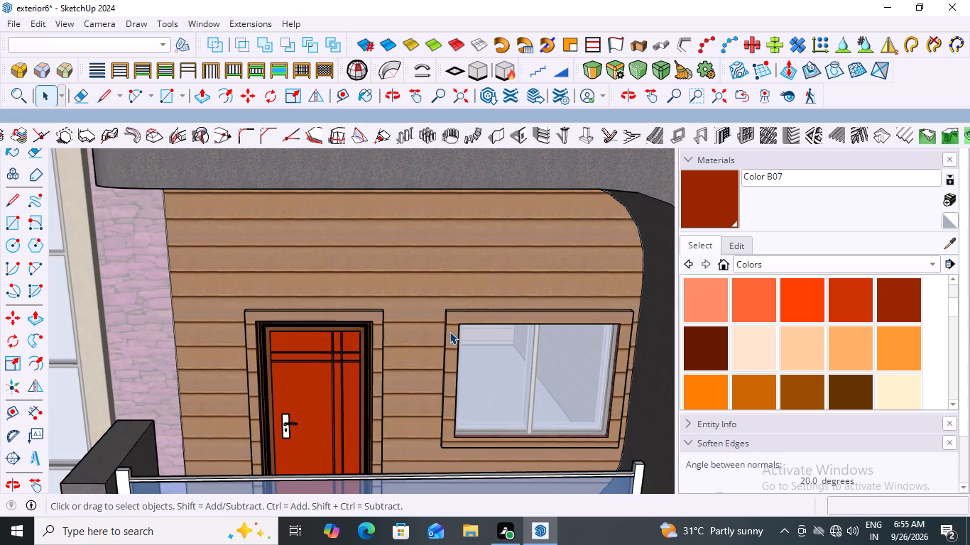
click(449, 331)
double_click(449, 331)
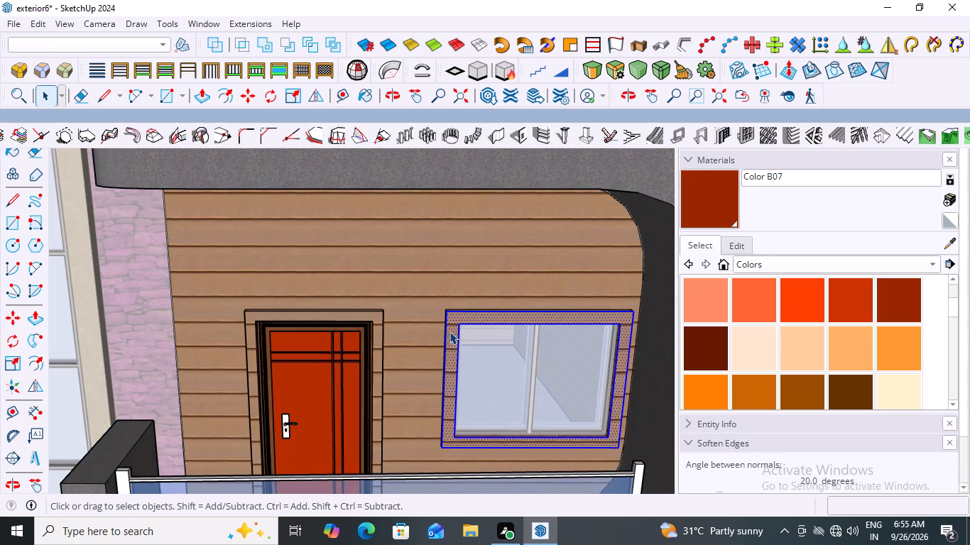
click(934, 263)
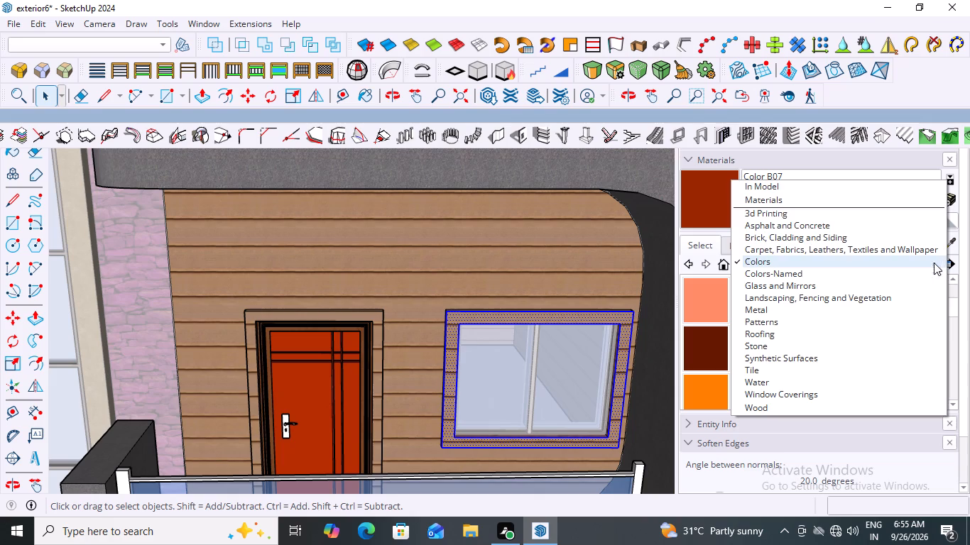
click(766, 237)
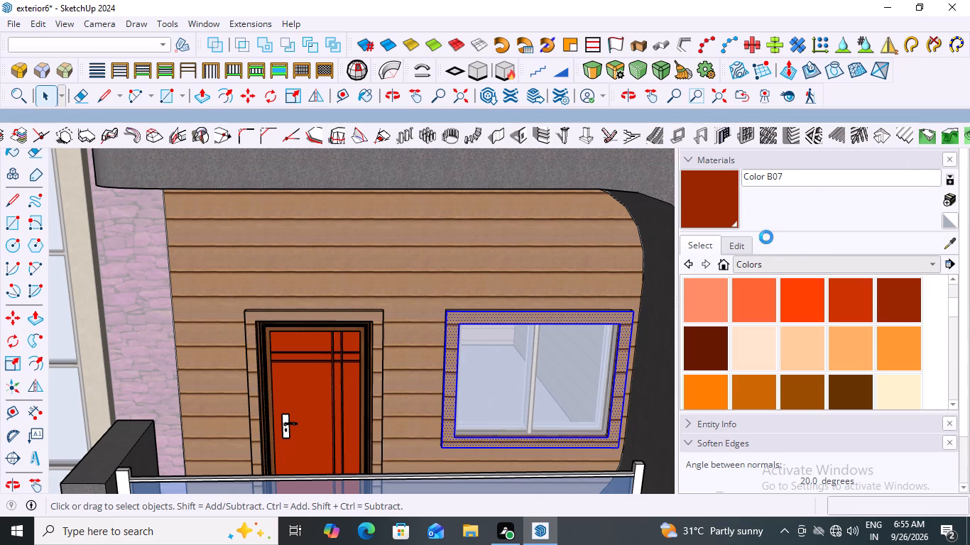
scroll(886, 356, down, 4)
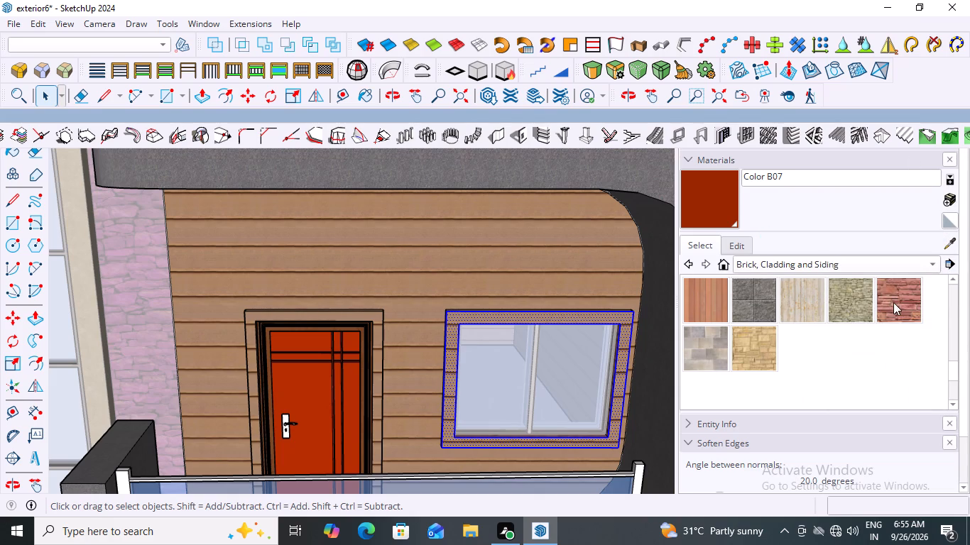
click(893, 302)
scroll(548, 360, up, 2)
click(556, 310)
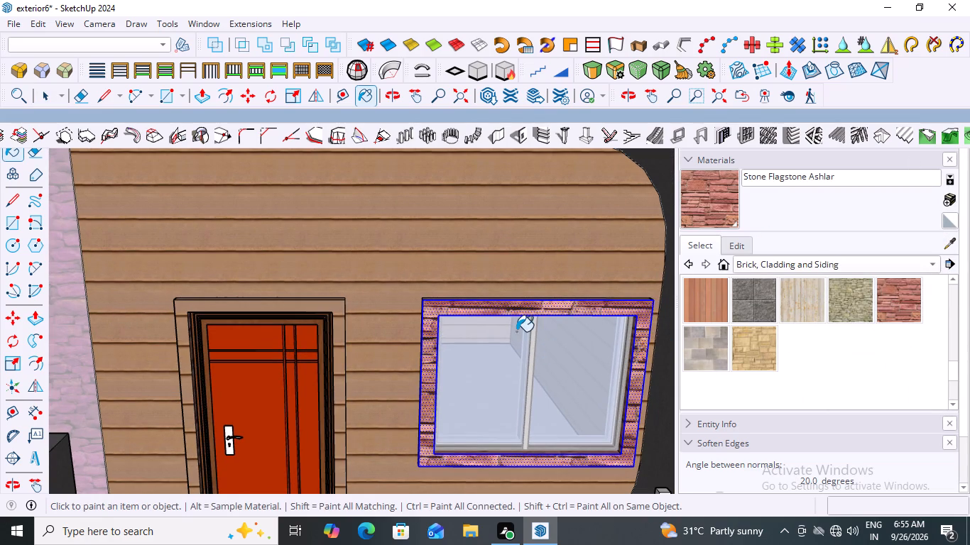
Paint the window surround's top face and its outer side facing the door with Stone Flagstone Ashlar.
scroll(512, 331, down, 4)
middle_drag(508, 340, 525, 390)
scroll(524, 381, up, 7)
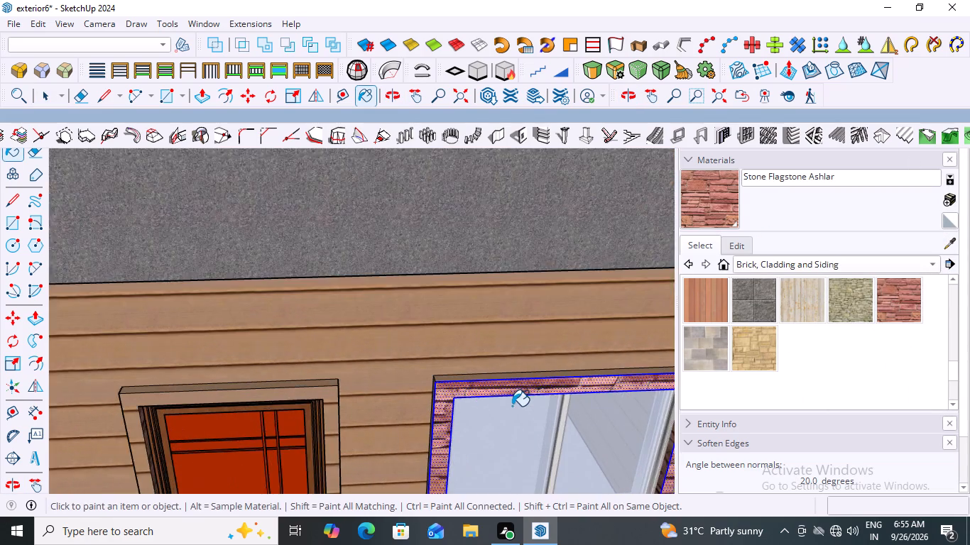
scroll(512, 406, up, 2)
click(491, 366)
scroll(447, 326, down, 9)
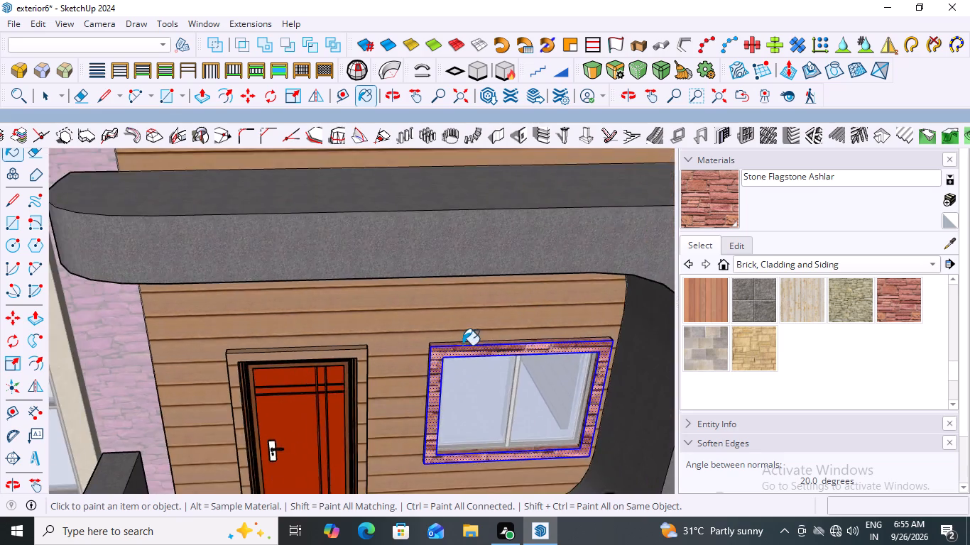
scroll(462, 345, down, 2)
middle_drag(425, 436, 506, 412)
scroll(523, 383, up, 10)
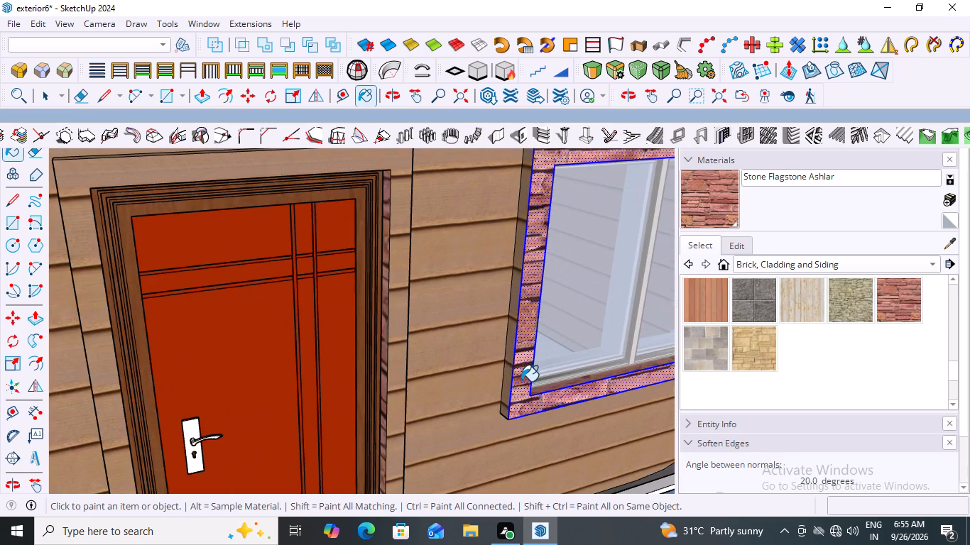
click(508, 371)
Examine the balcony window surround from both sides and from above for the stone coverage of its edges.
scroll(447, 362, down, 7)
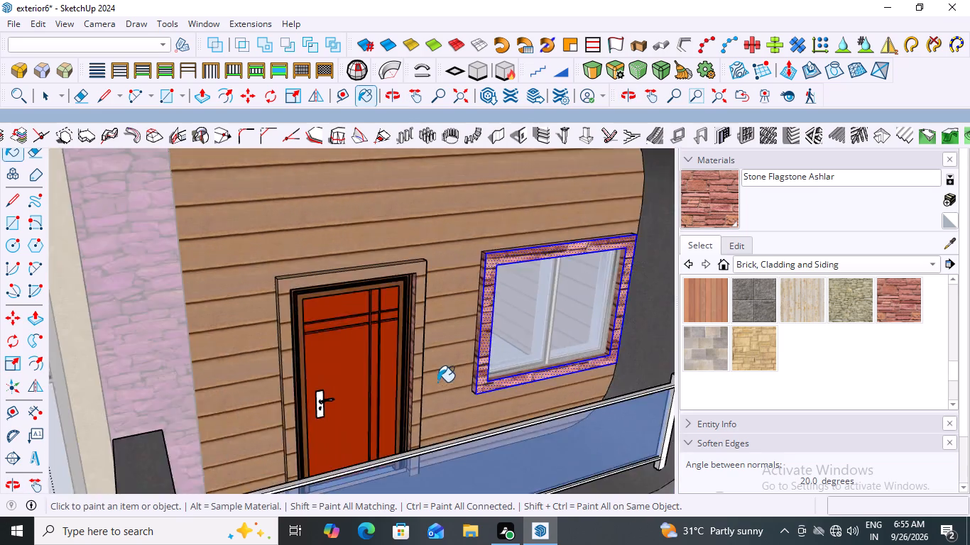
scroll(437, 382, down, 5)
middle_drag(581, 360, 435, 330)
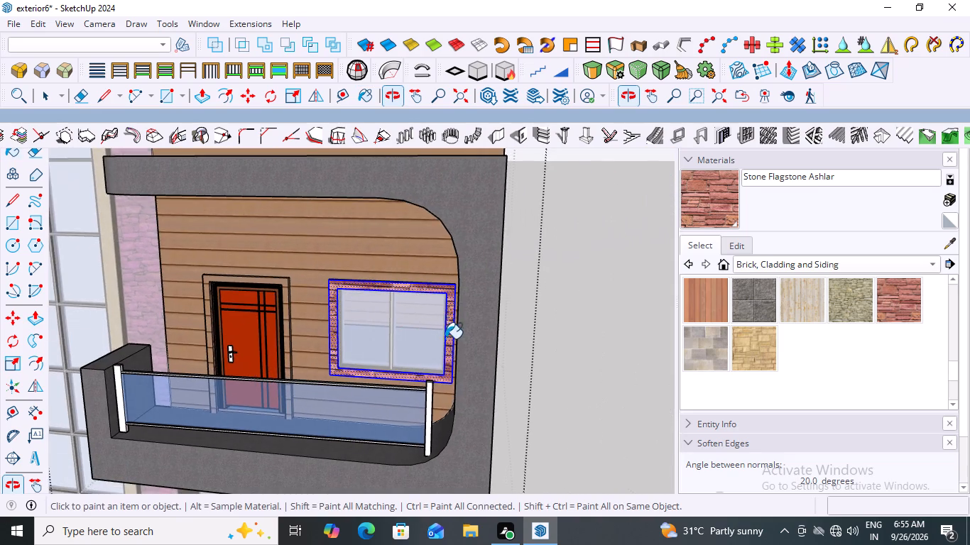
scroll(447, 343, up, 7)
middle_drag(449, 351, 566, 350)
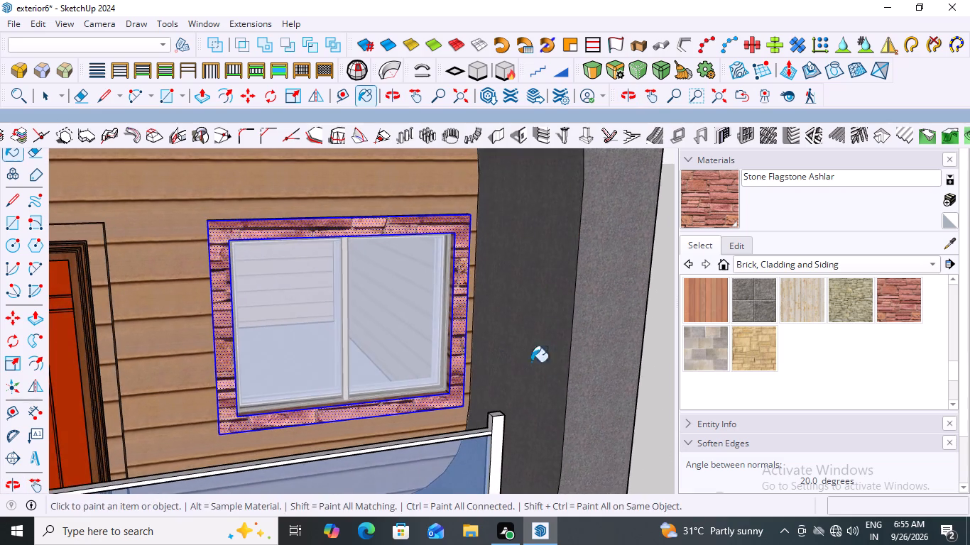
middle_drag(471, 364, 513, 357)
middle_click(514, 357)
middle_drag(508, 370, 444, 424)
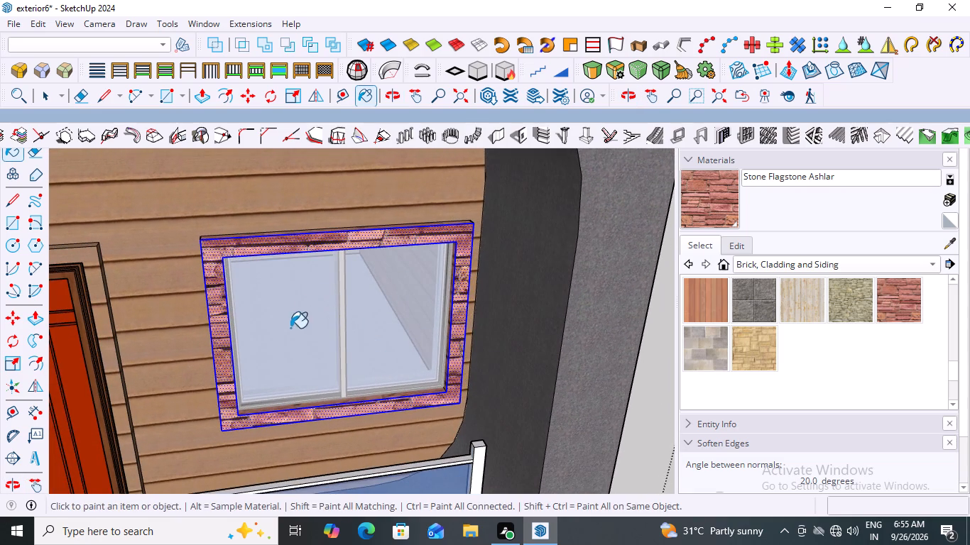
middle_drag(294, 336, 145, 354)
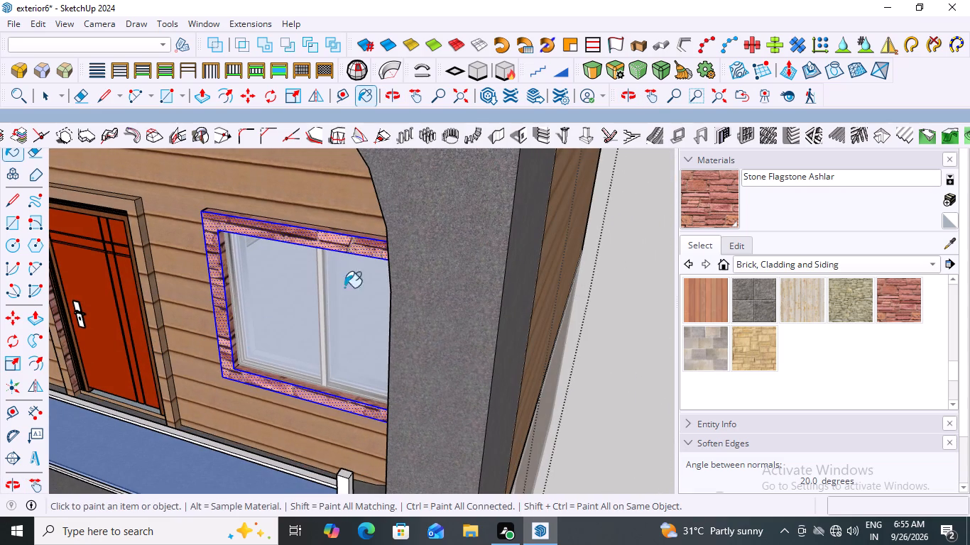
Paint the front and top faces of the balcony door surround with Stone Flagstone Ashlar.
scroll(320, 300, down, 3)
middle_drag(214, 336, 314, 337)
scroll(222, 253, up, 2)
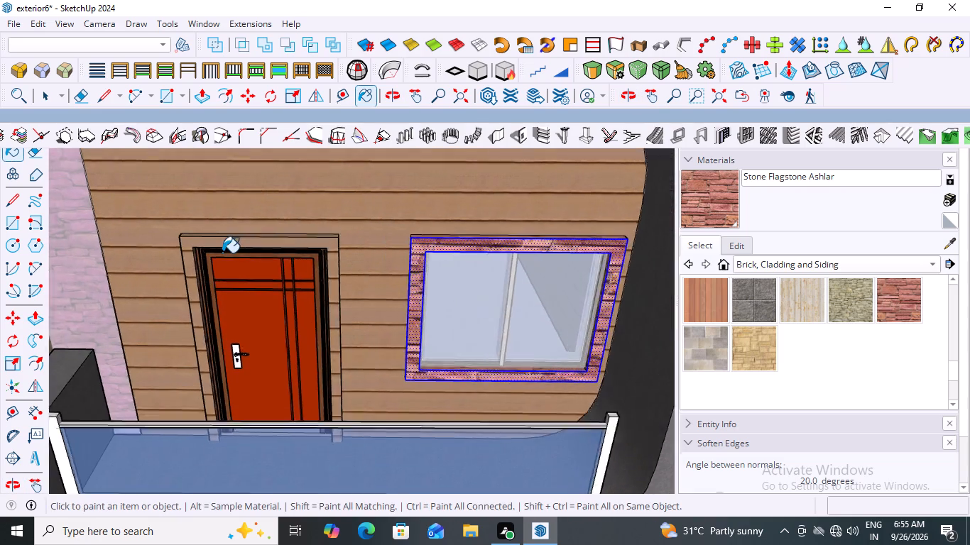
scroll(222, 253, up, 1)
click(255, 238)
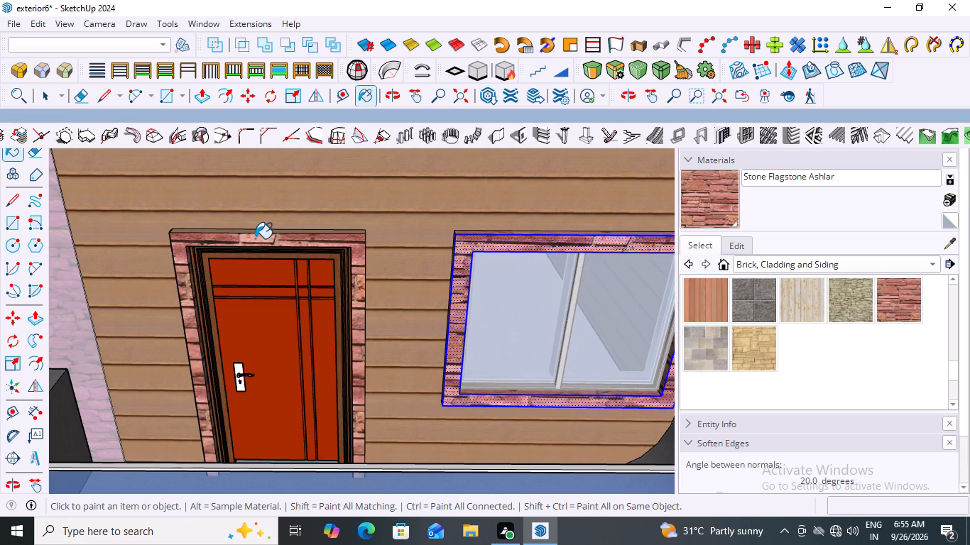
scroll(342, 252, down, 2)
middle_drag(338, 247, 338, 300)
scroll(320, 249, up, 2)
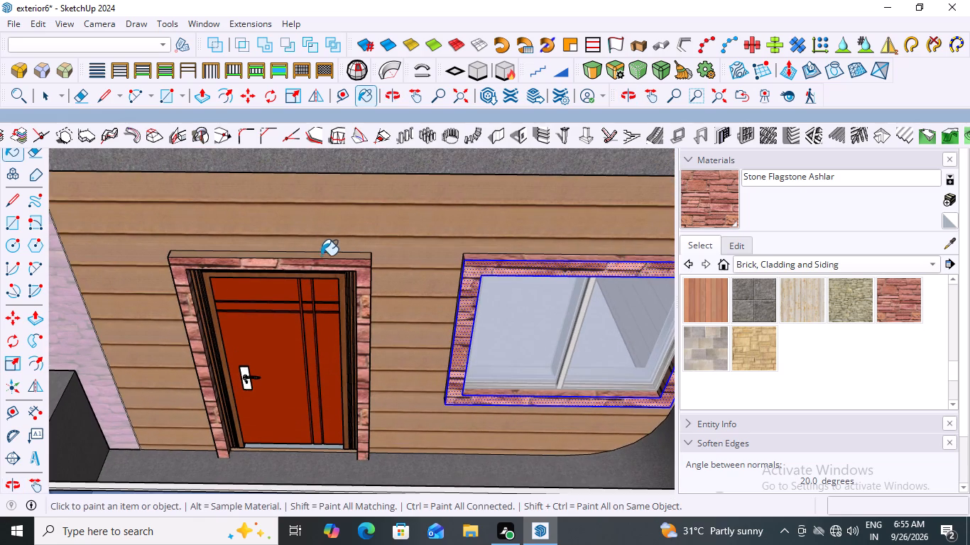
click(322, 256)
Paint both outer side faces of the balcony door surround with Stone Flagstone Ashlar.
middle_drag(403, 317, 264, 278)
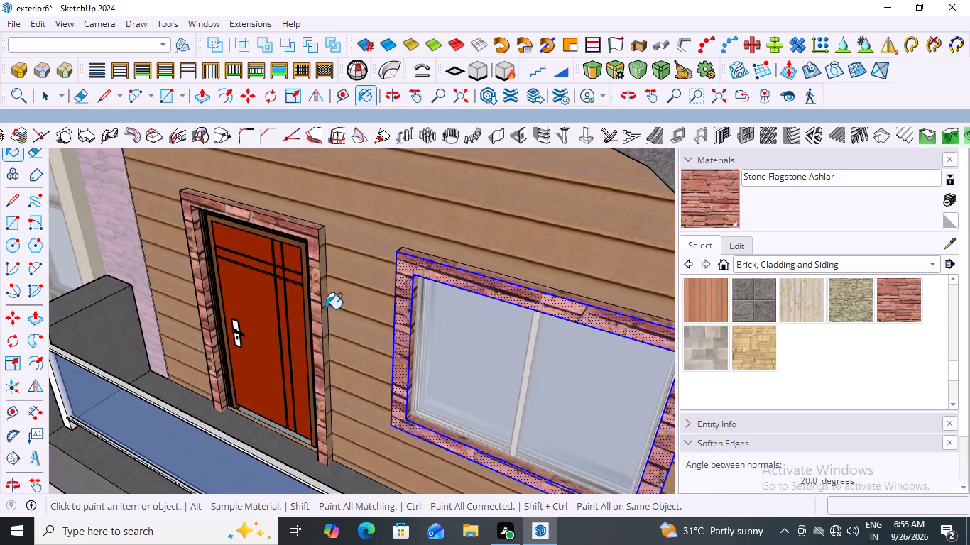
scroll(325, 309, up, 5)
click(324, 292)
scroll(319, 255, down, 4)
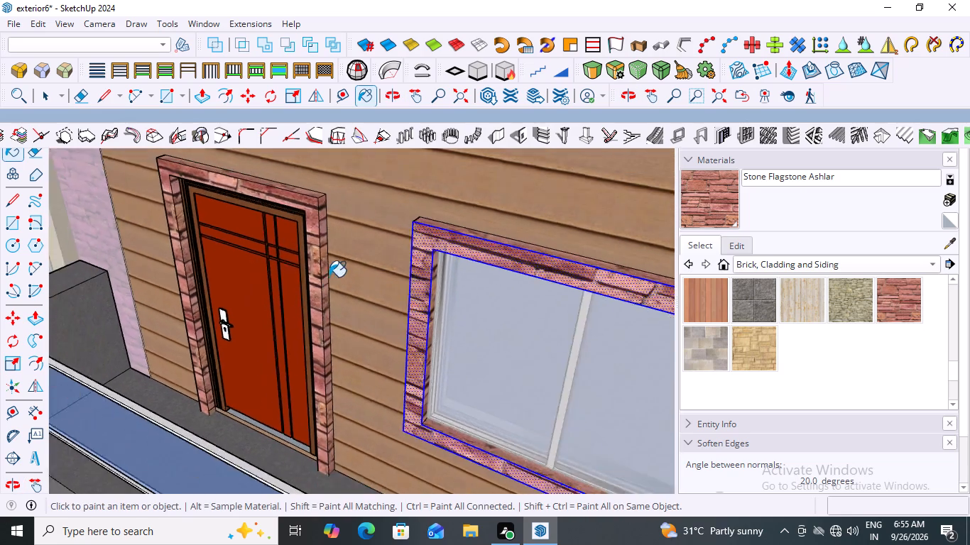
scroll(329, 277, down, 5)
middle_drag(291, 299, 482, 291)
scroll(437, 308, up, 5)
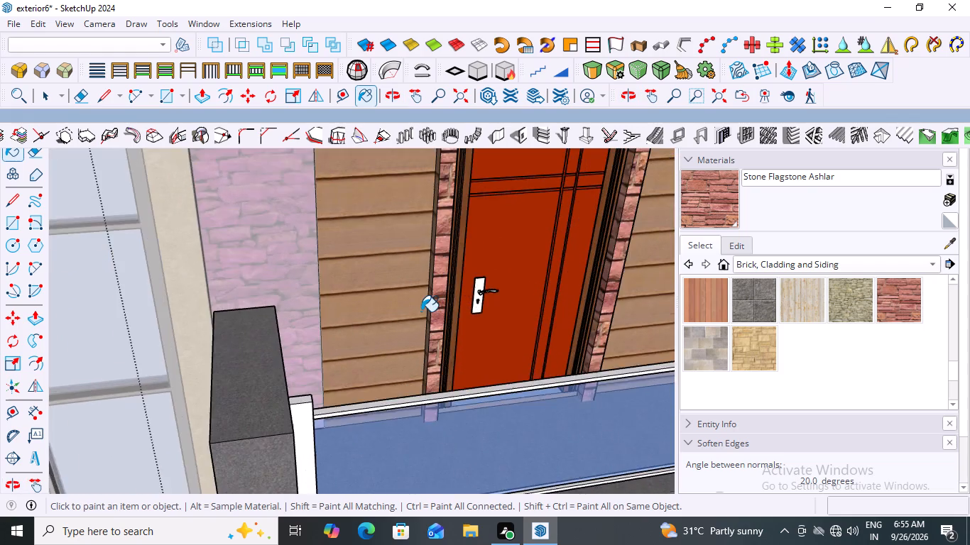
scroll(421, 312, up, 6)
click(437, 321)
Examine the balcony door surround down to the railing, and the whole front facade after leaving the wall group.
scroll(388, 321, down, 4)
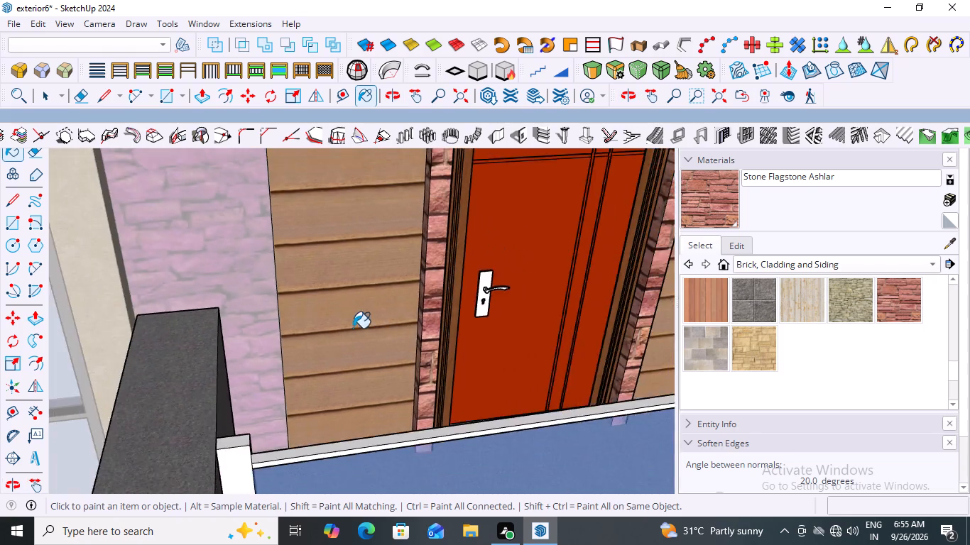
scroll(353, 328, down, 7)
scroll(479, 309, up, 2)
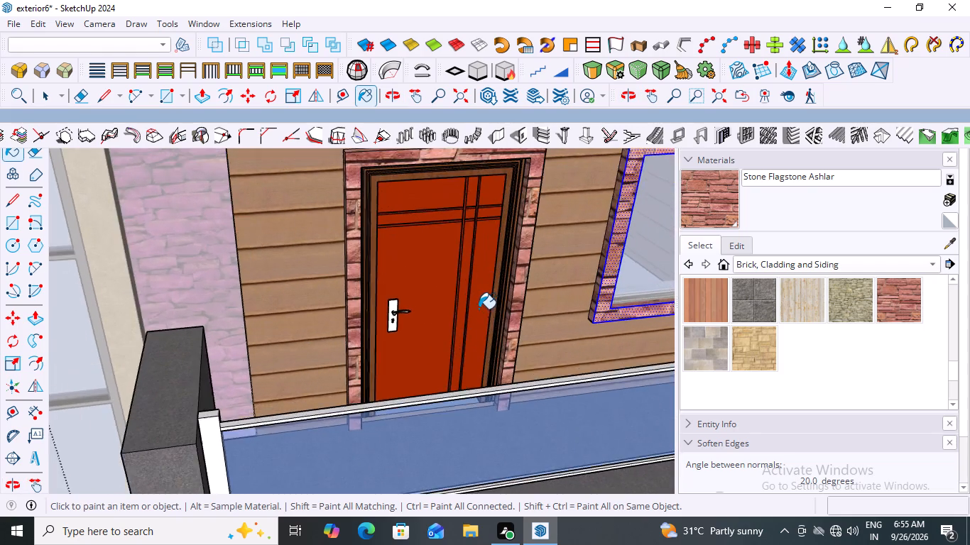
scroll(479, 309, up, 13)
scroll(465, 290, down, 7)
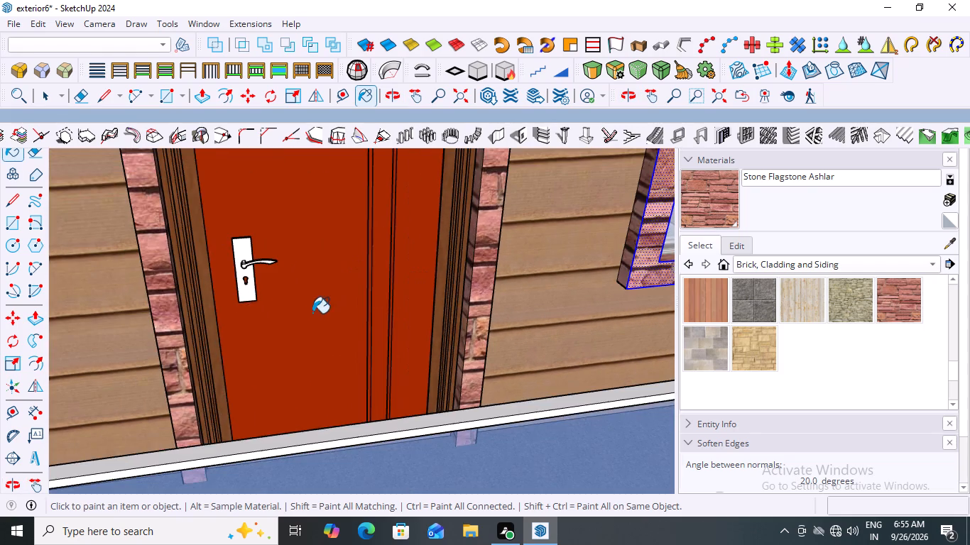
middle_drag(256, 332, 295, 283)
scroll(294, 283, down, 11)
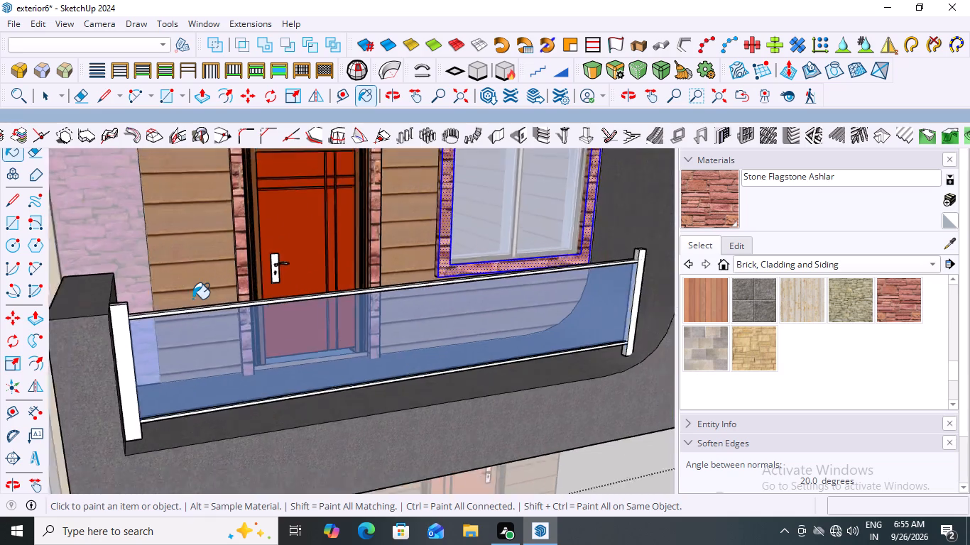
scroll(192, 299, down, 10)
key(space)
click(492, 350)
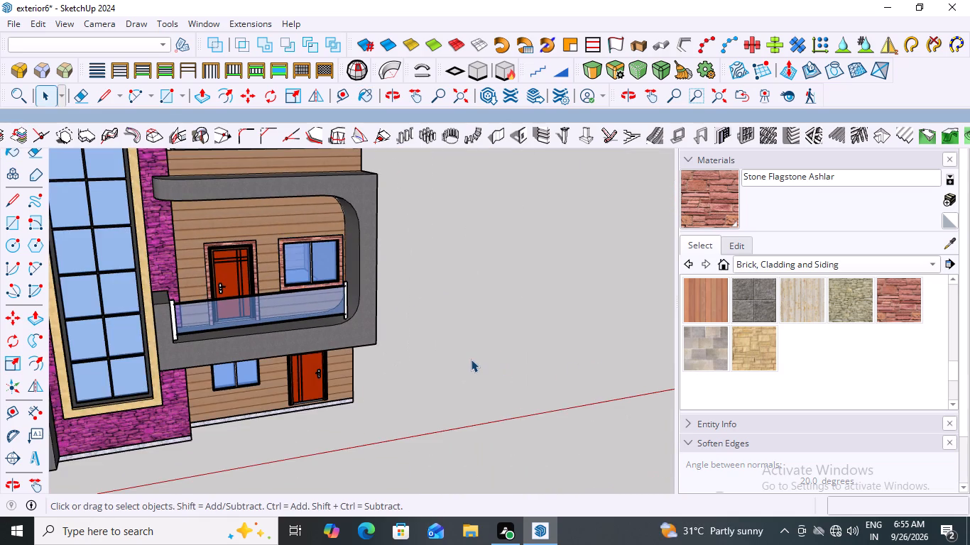
scroll(471, 359, down, 3)
middle_drag(437, 369, 325, 329)
scroll(351, 363, down, 4)
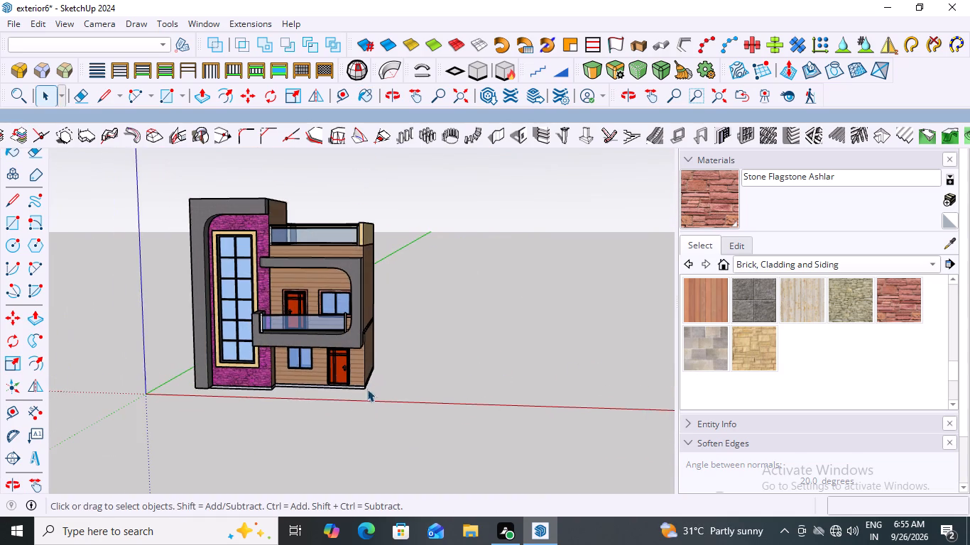
Examine the finished house exterior from the front and from slightly raised angles.
middle_drag(378, 387, 436, 369)
scroll(311, 343, up, 1)
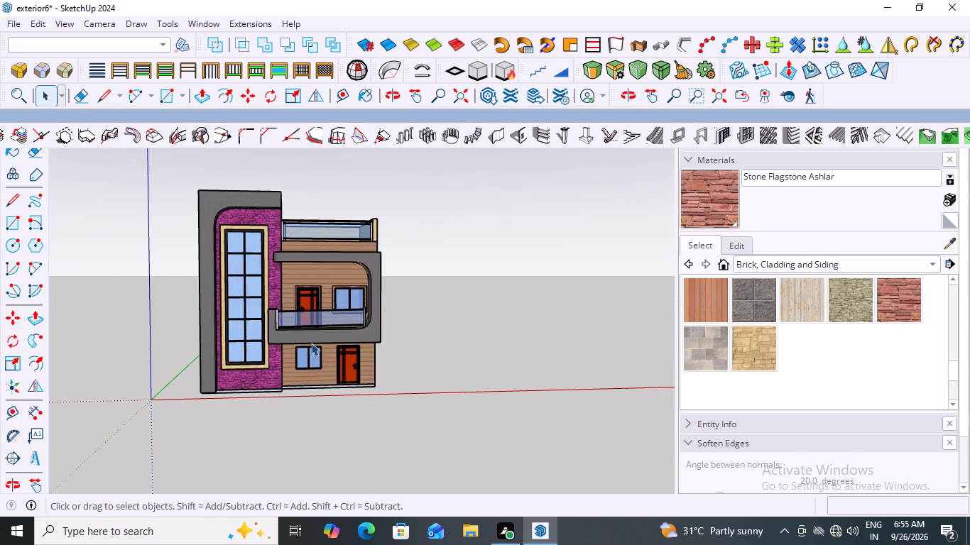
scroll(311, 343, up, 2)
scroll(414, 323, down, 3)
middle_drag(451, 330, 349, 368)
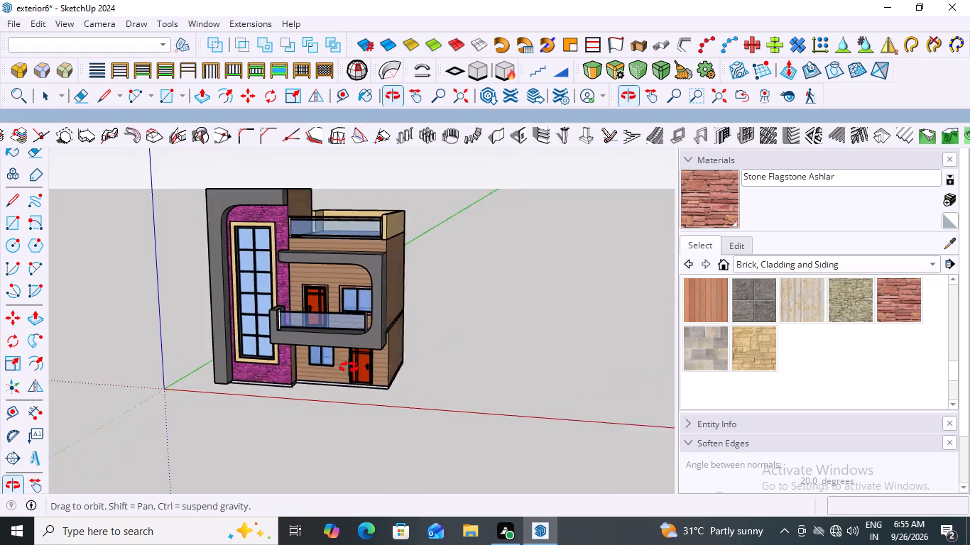
middle_drag(349, 368, 428, 371)
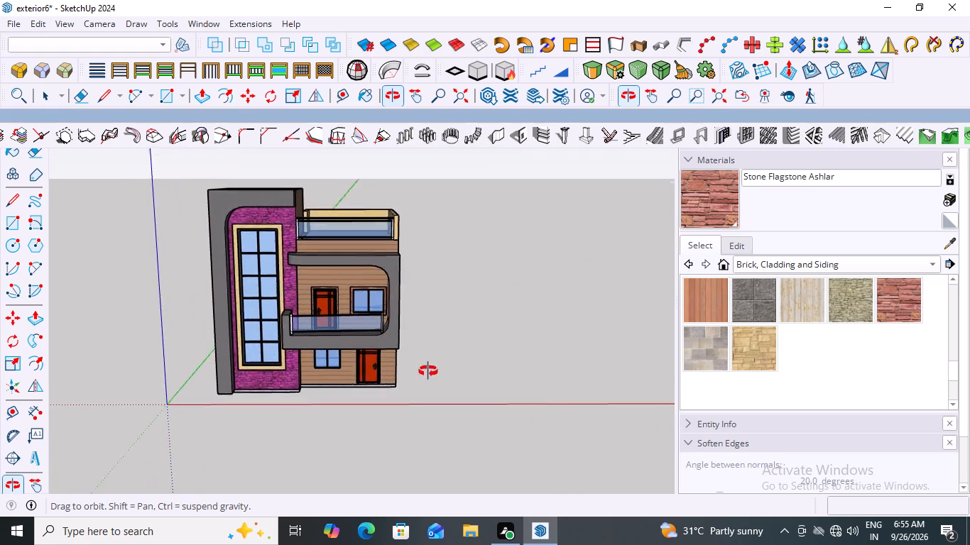
middle_drag(428, 371, 437, 370)
scroll(474, 329, down, 3)
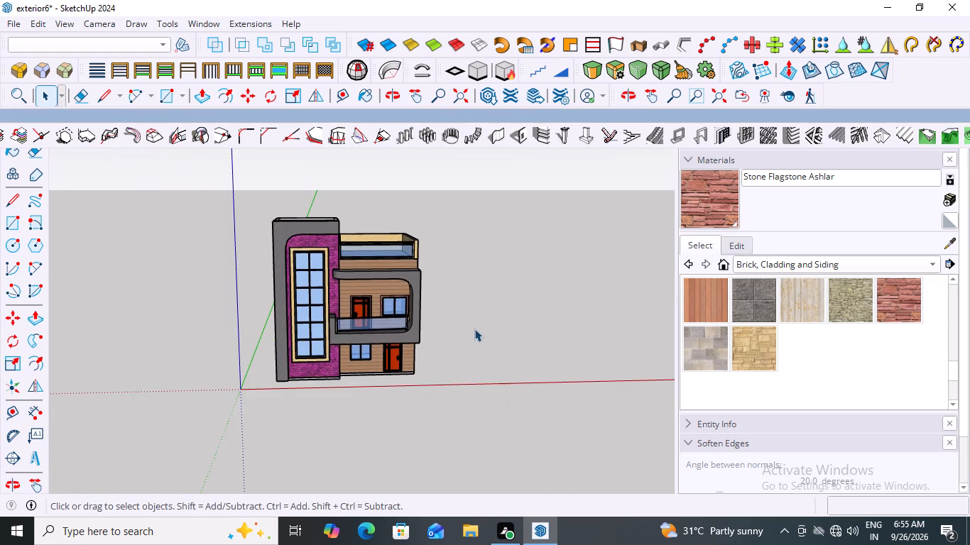
scroll(462, 255, up, 4)
scroll(447, 304, down, 2)
middle_drag(443, 329, 432, 320)
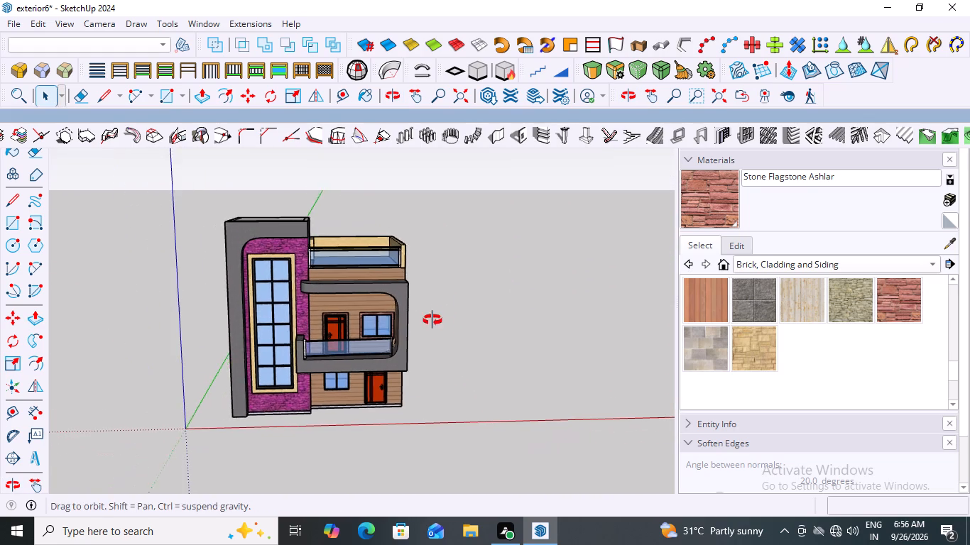
middle_drag(432, 320, 440, 296)
scroll(440, 296, up, 1)
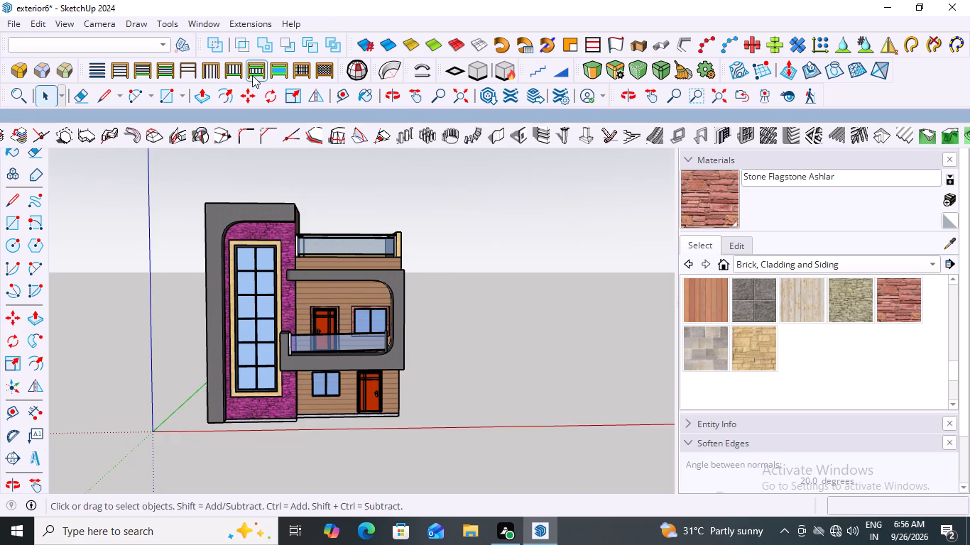
Hide the default tray to widen the modeling area.
click(260, 23)
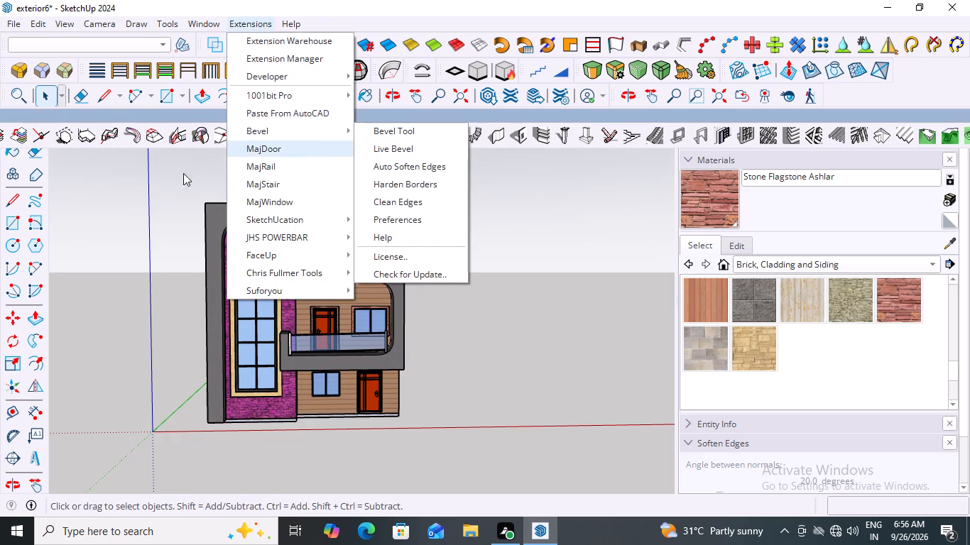
click(523, 346)
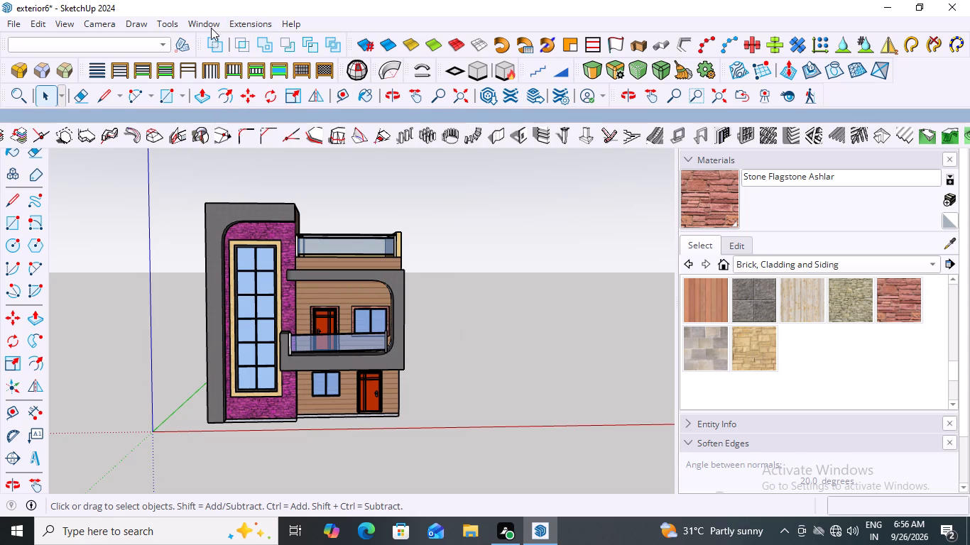
click(214, 23)
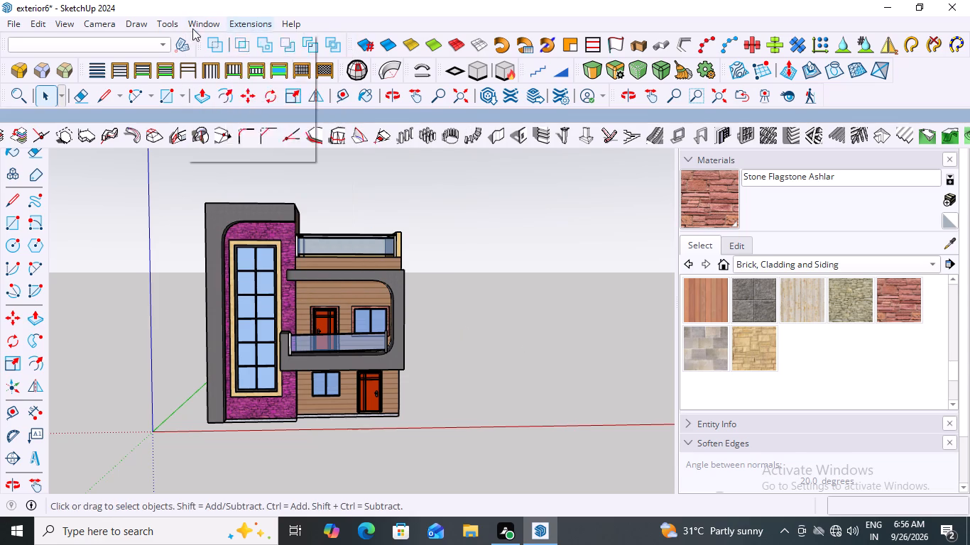
click(350, 36)
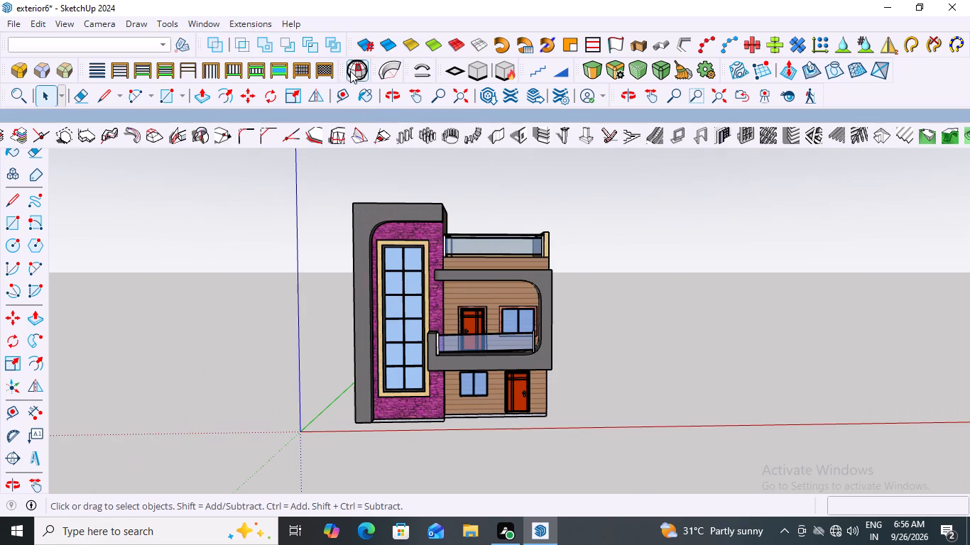
Frame the complete front facade, from the tower top to the ground line, as the current view for printing.
scroll(489, 412, down, 2)
middle_click(486, 428)
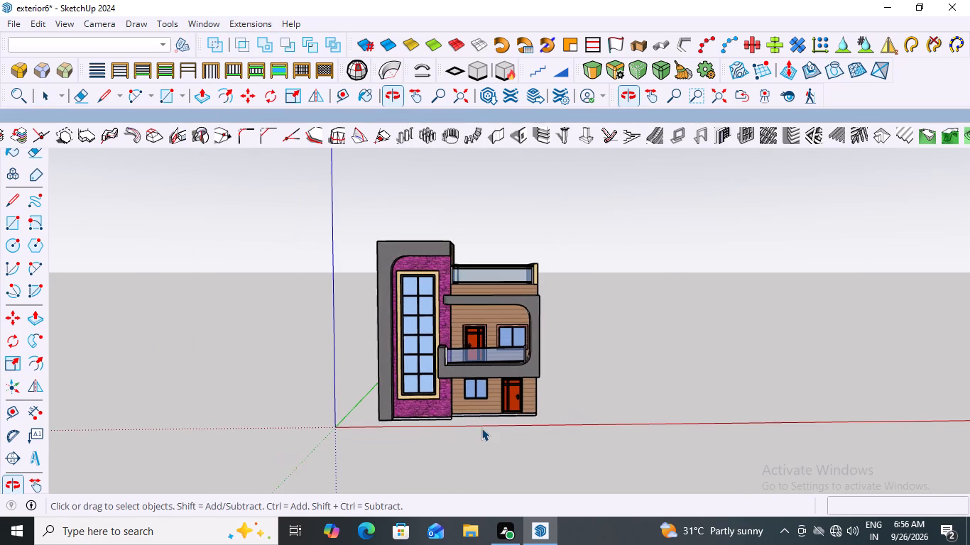
scroll(481, 428, up, 3)
scroll(481, 428, down, 3)
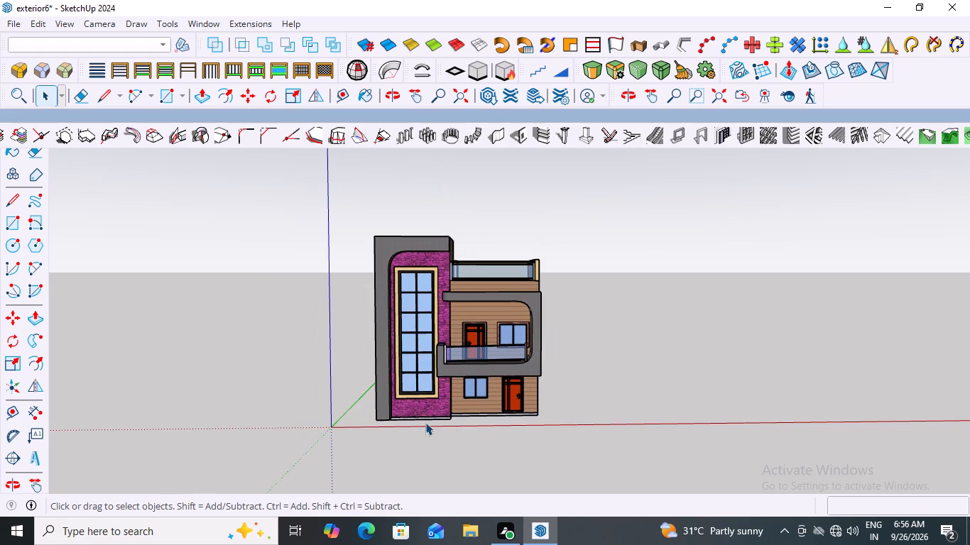
middle_drag(410, 419, 393, 413)
scroll(457, 415, up, 4)
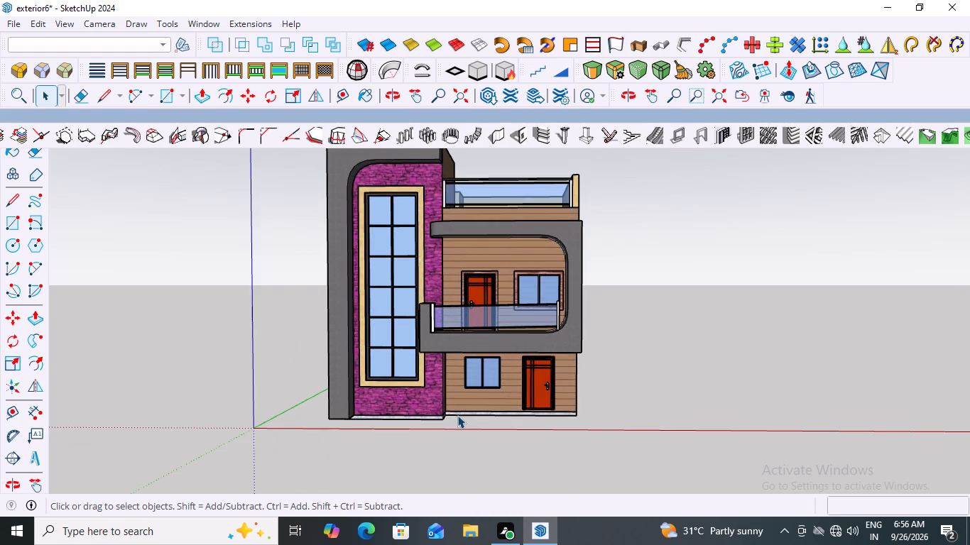
scroll(457, 415, down, 3)
middle_drag(460, 416, 472, 419)
middle_click(472, 419)
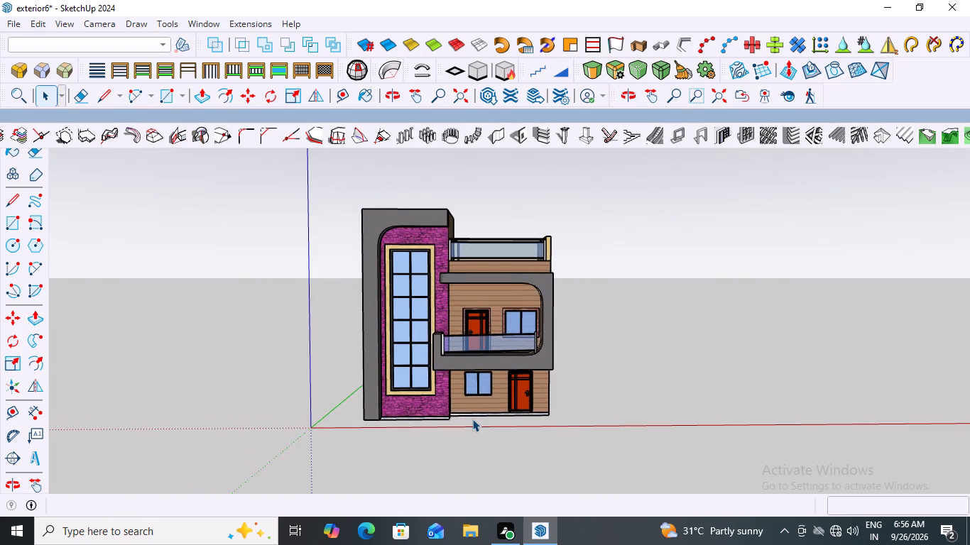
scroll(472, 419, up, 2)
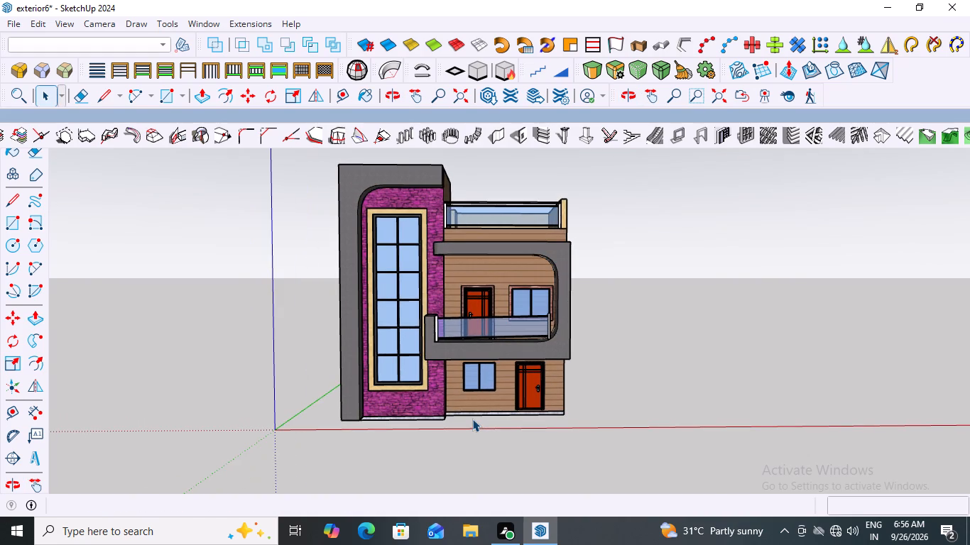
scroll(472, 419, down, 1)
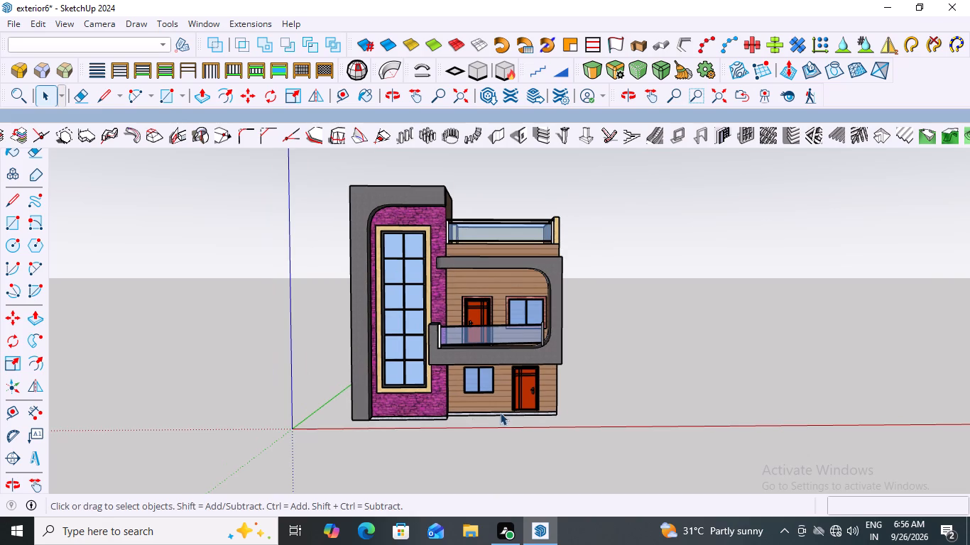
scroll(586, 391, up, 1)
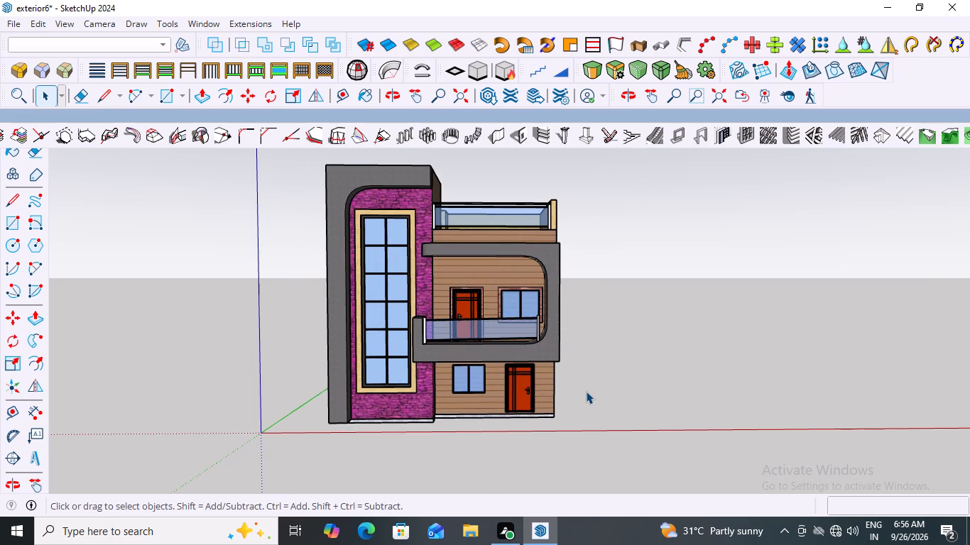
Preview the current view's print page for Microsoft Print to PDF and inspect the facade at different zoom levels.
key(ctrl+p)
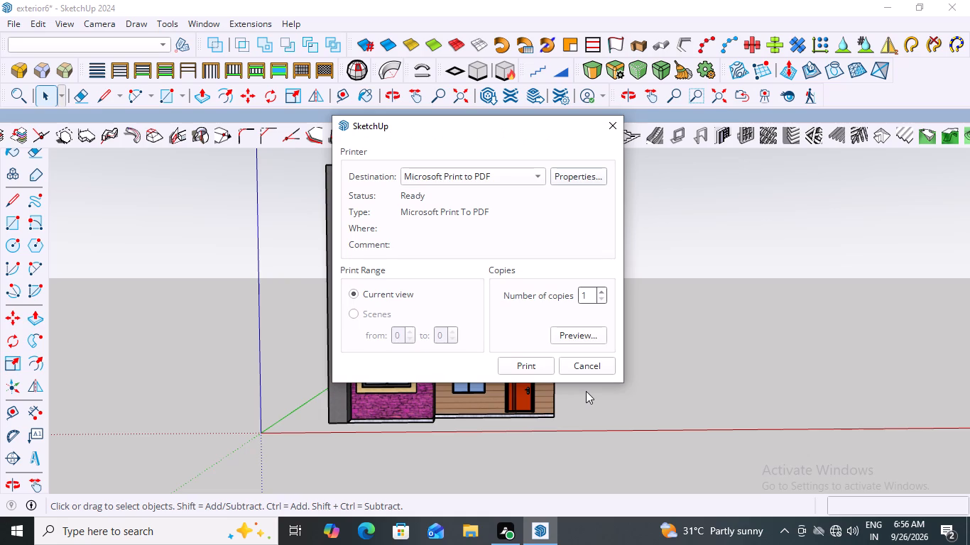
click(589, 337)
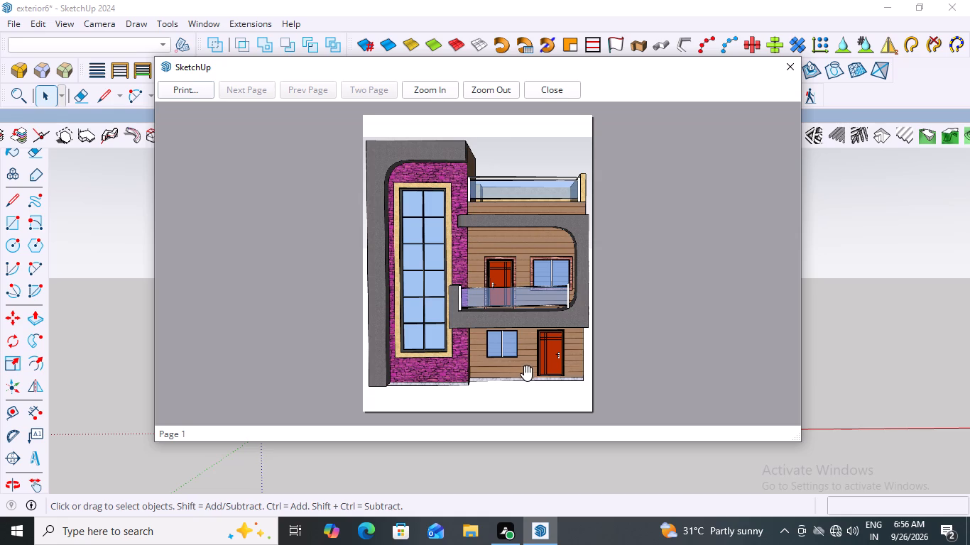
double_click(424, 99)
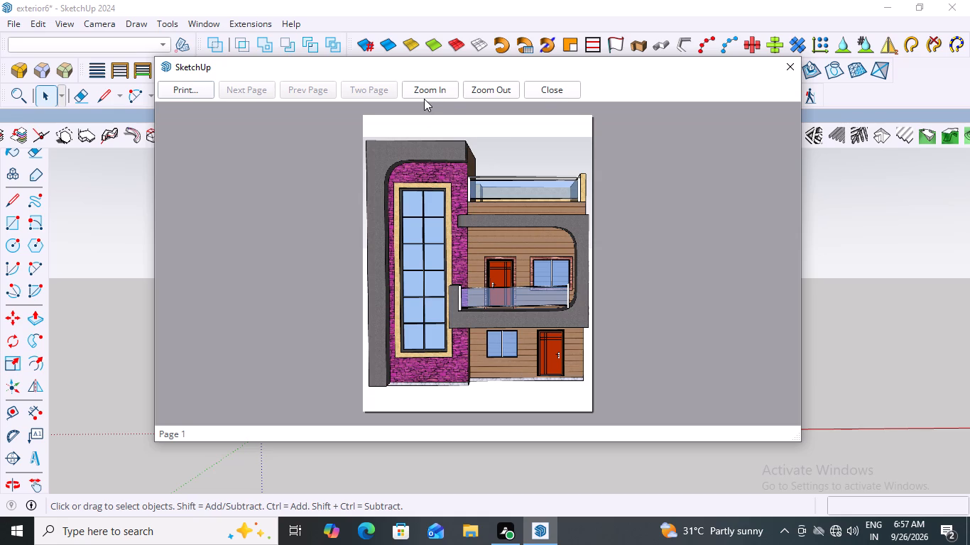
click(428, 88)
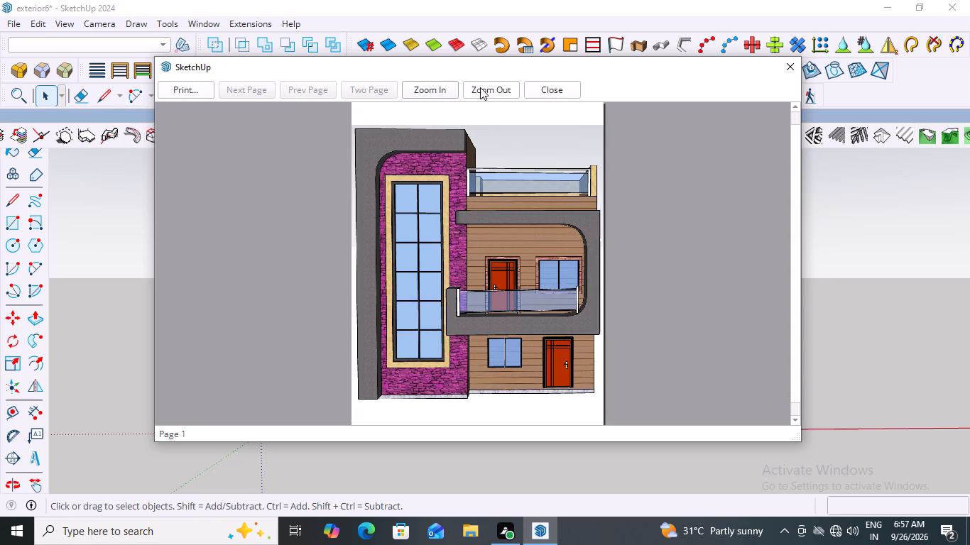
click(484, 89)
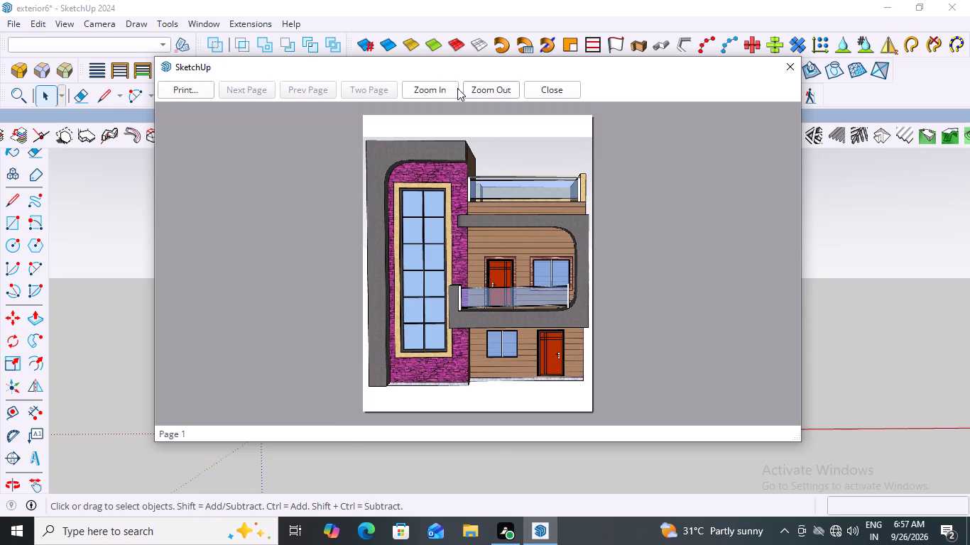
click(435, 89)
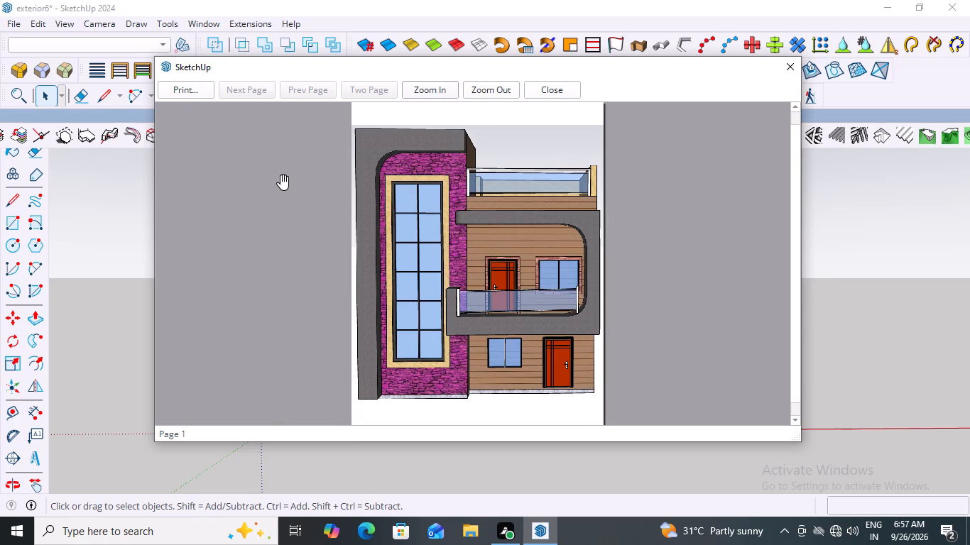
click(497, 85)
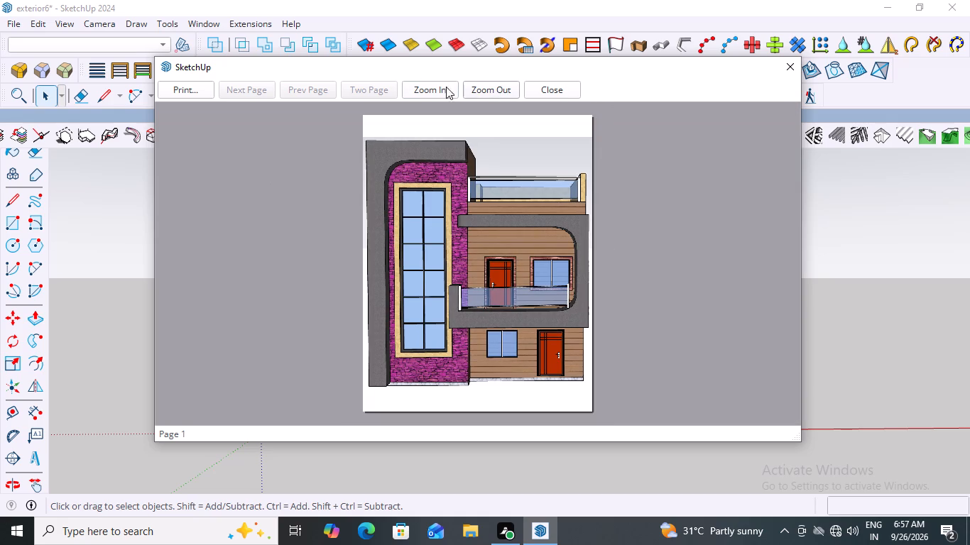
click(433, 87)
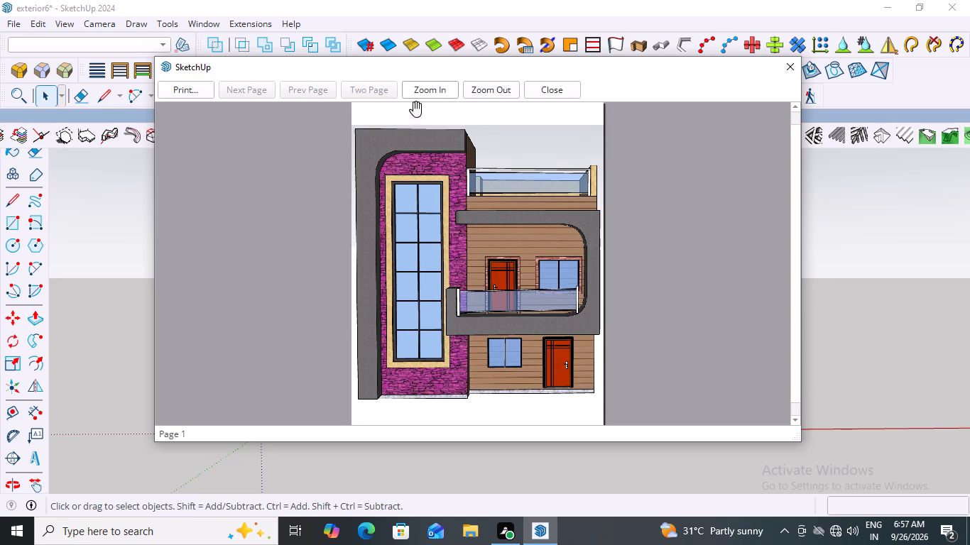
Print the previewed page to a PDF file named exterior6 in the Documents folder.
click(200, 88)
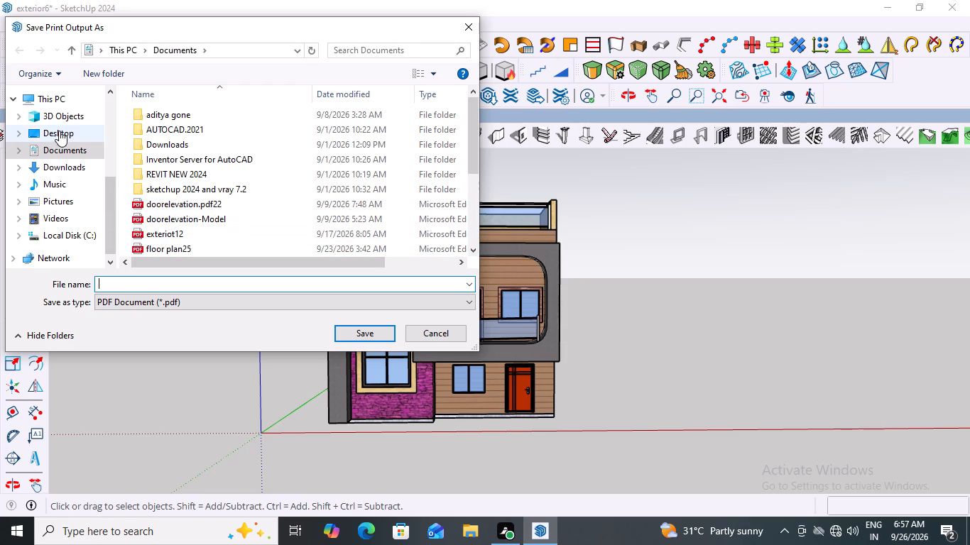
click(60, 129)
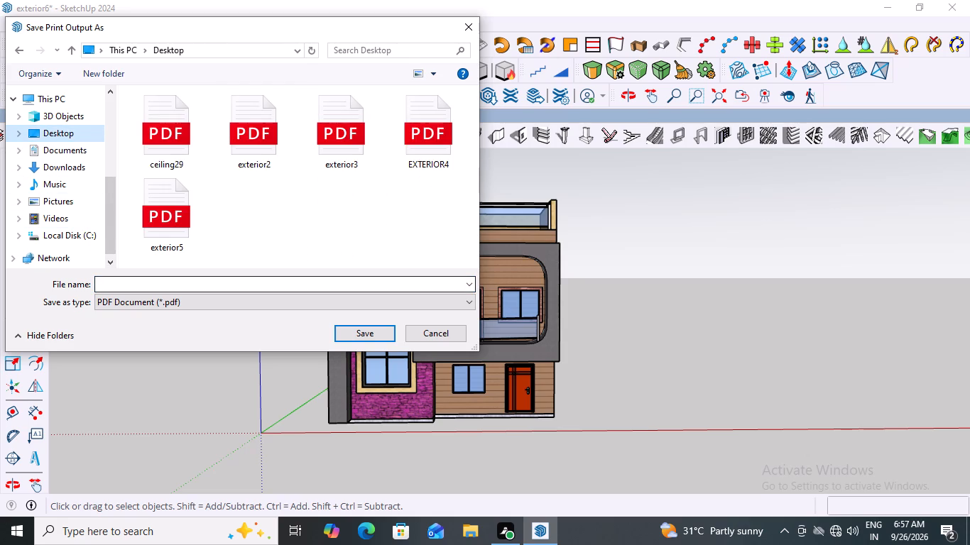
click(71, 149)
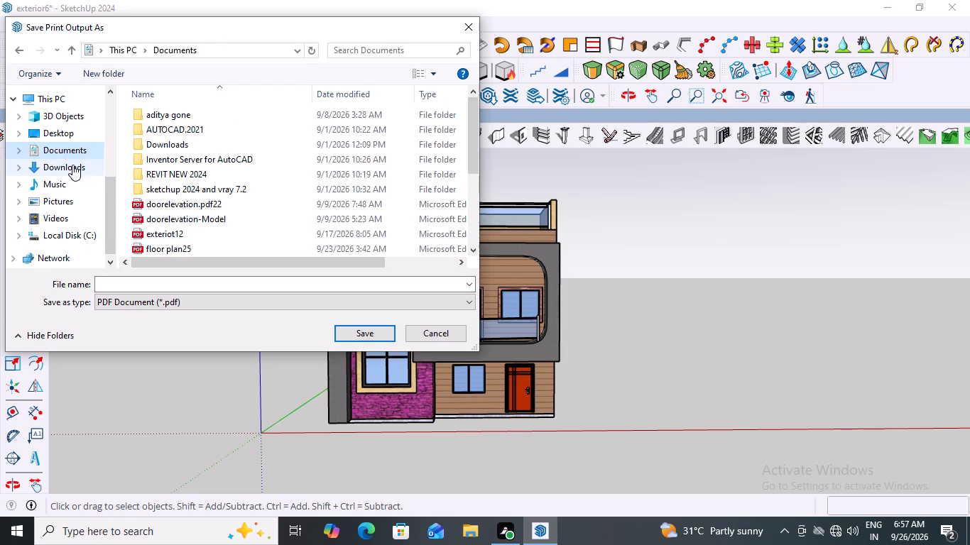
click(130, 285)
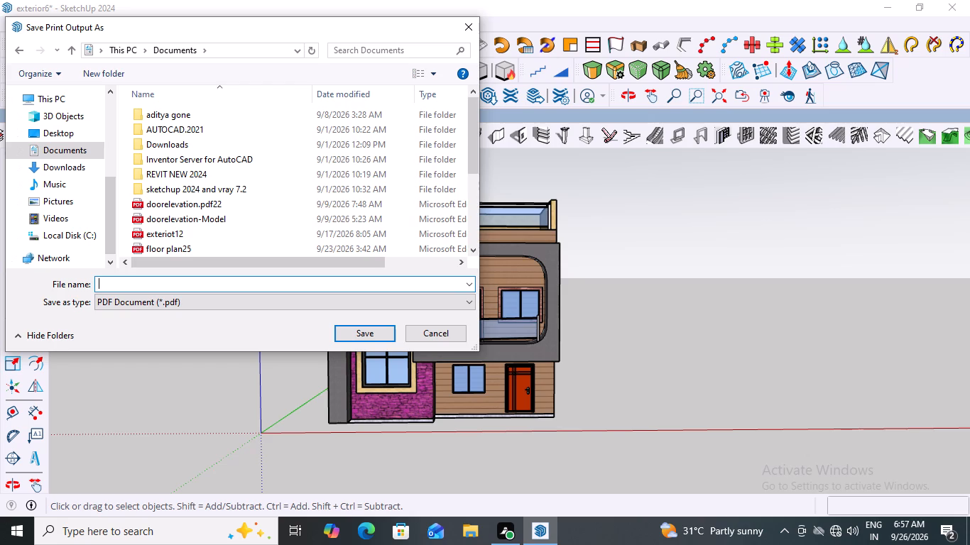
key(e)
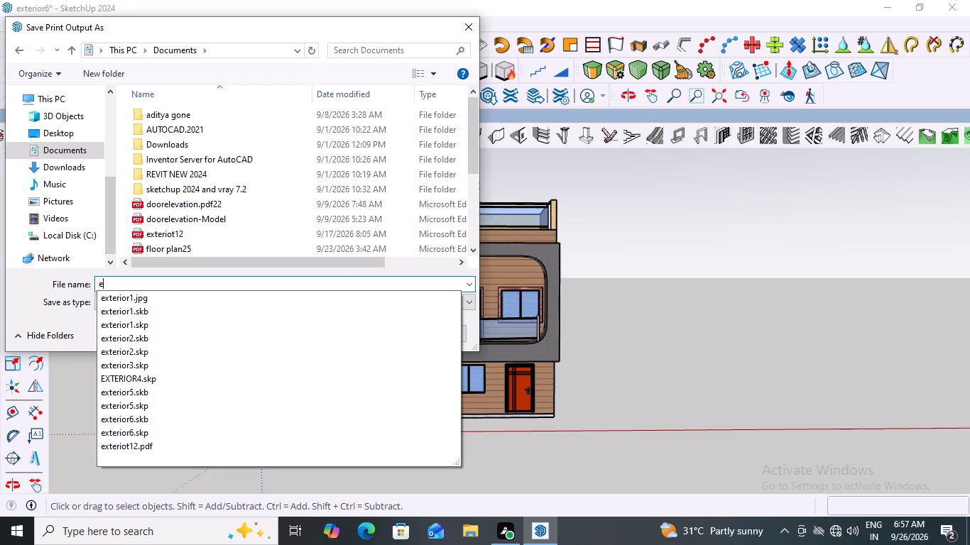
key(x)
text(te)
text(rior)
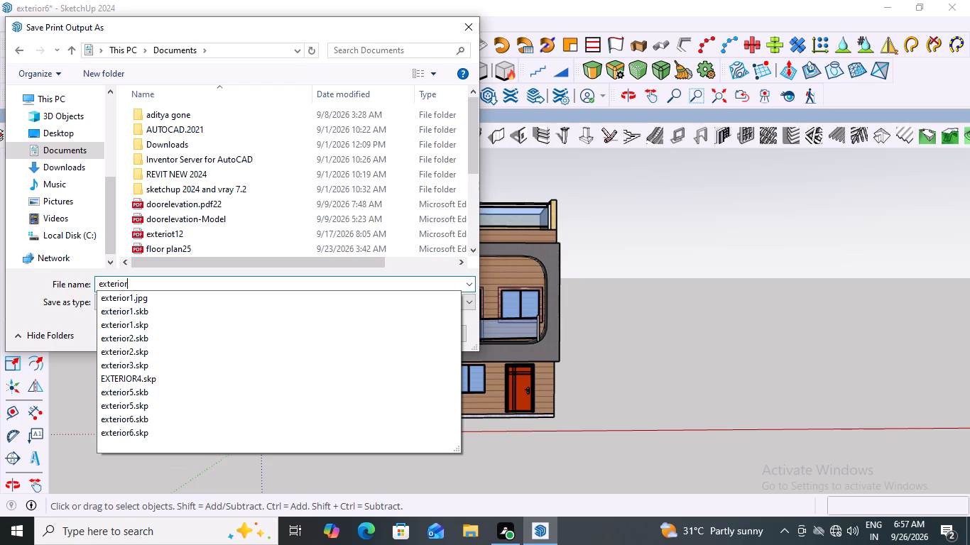
key(6)
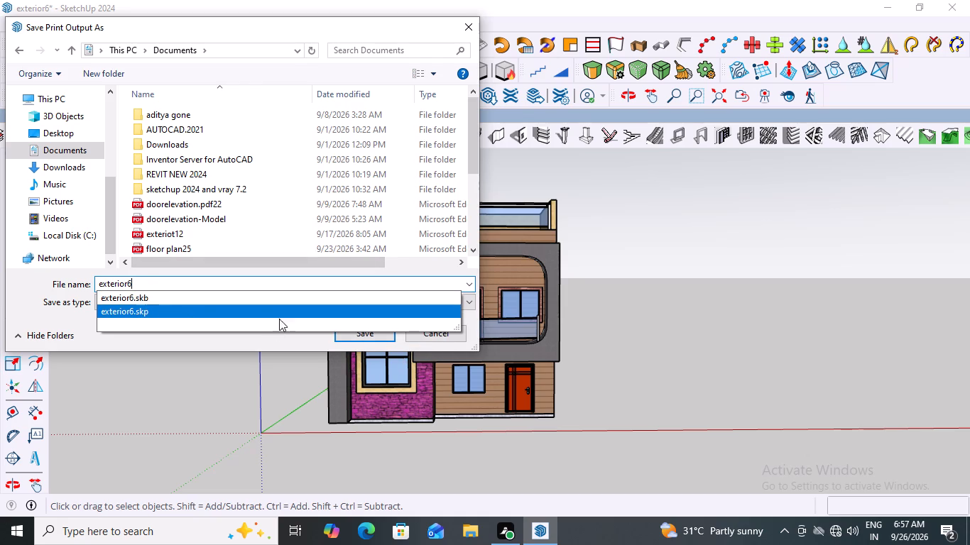
click(135, 285)
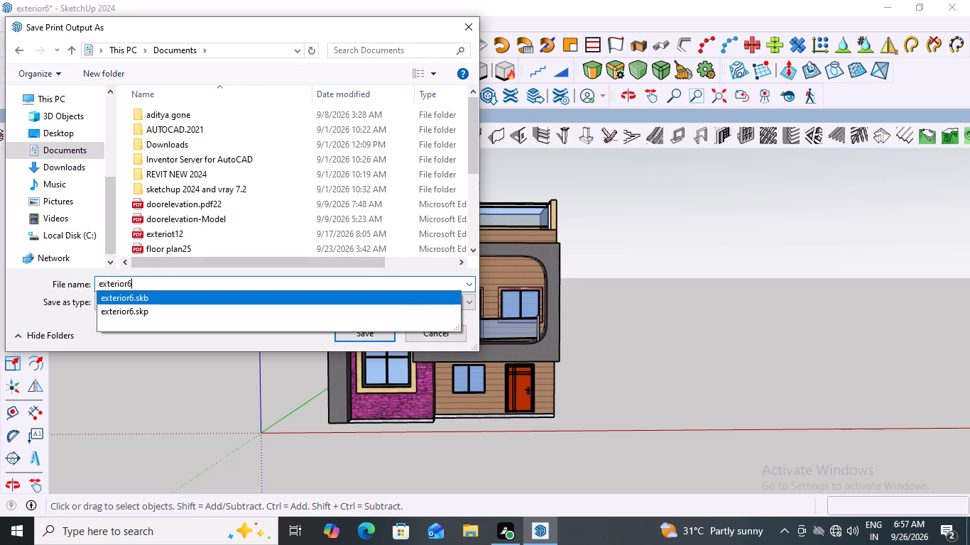
click(355, 334)
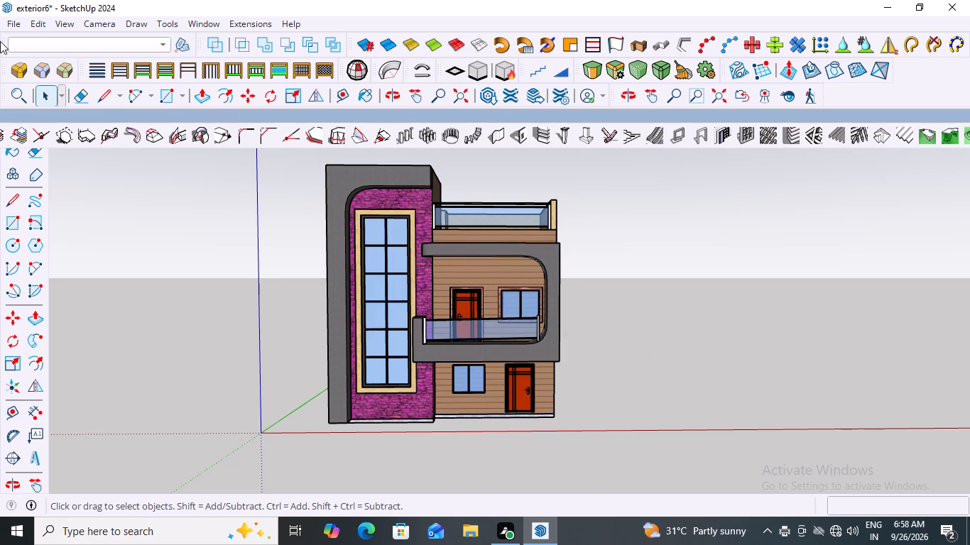
Save the model under the new name exterior61 in the Documents folder.
click(14, 22)
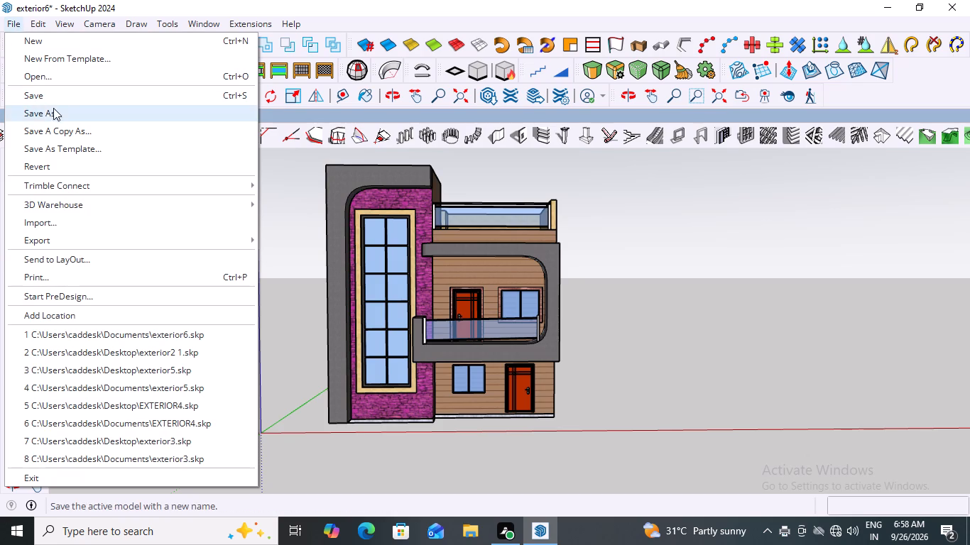
click(58, 111)
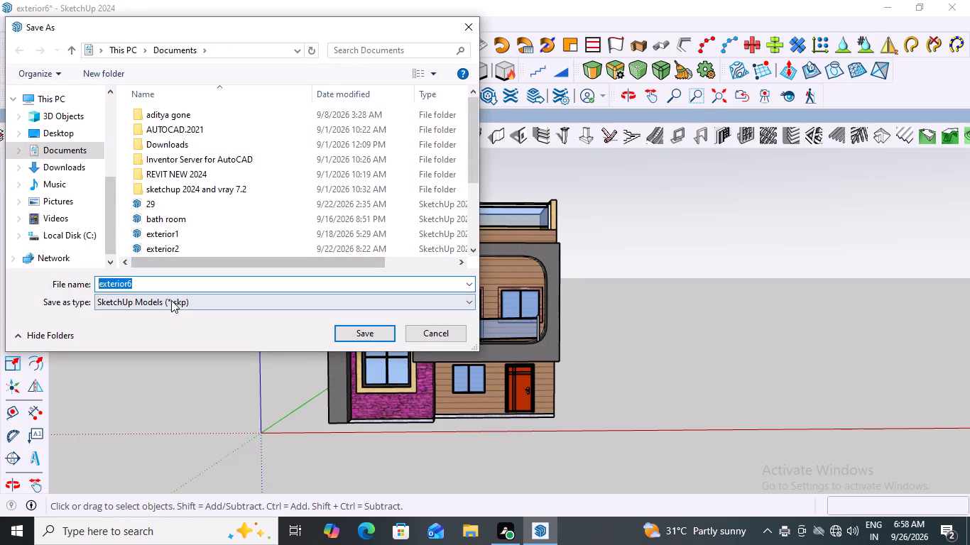
click(349, 335)
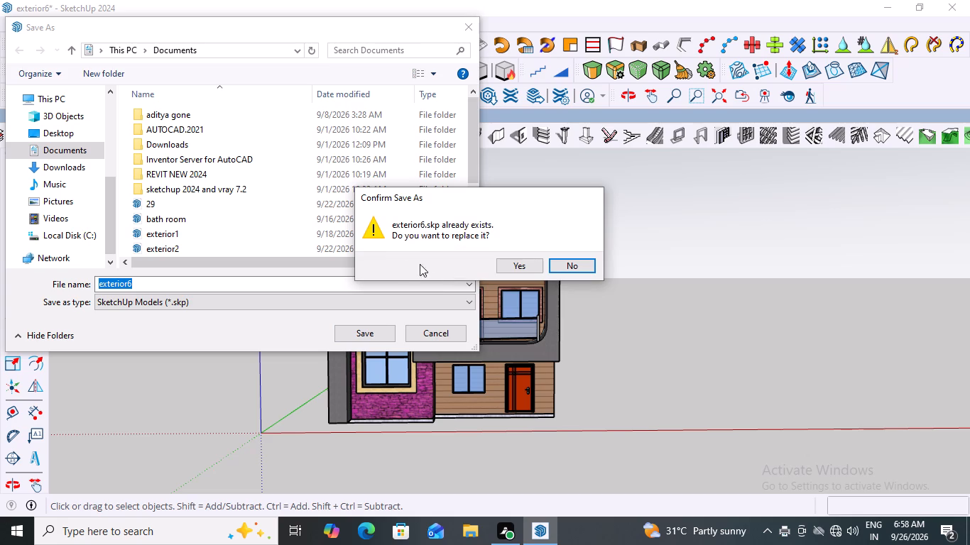
click(160, 284)
click(572, 264)
click(144, 285)
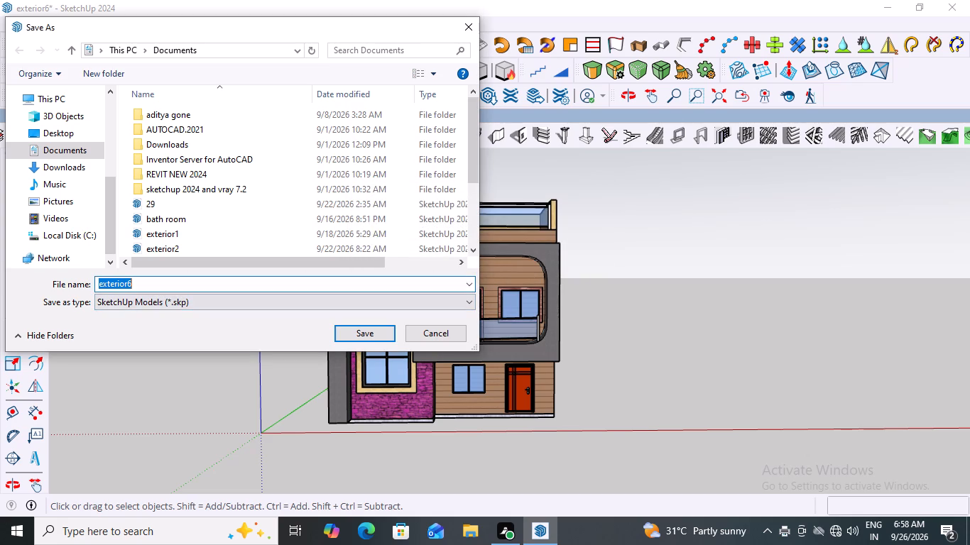
key(1)
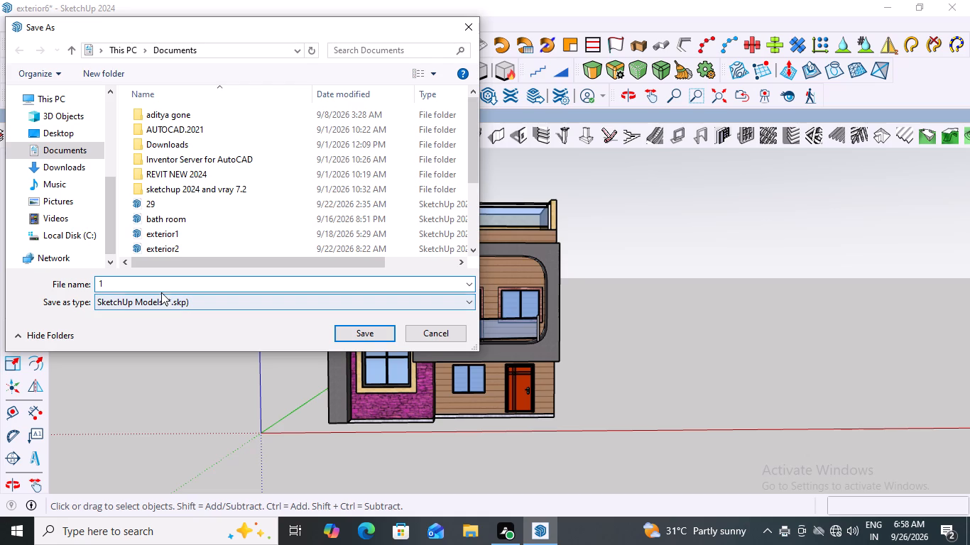
key(BackSpace)
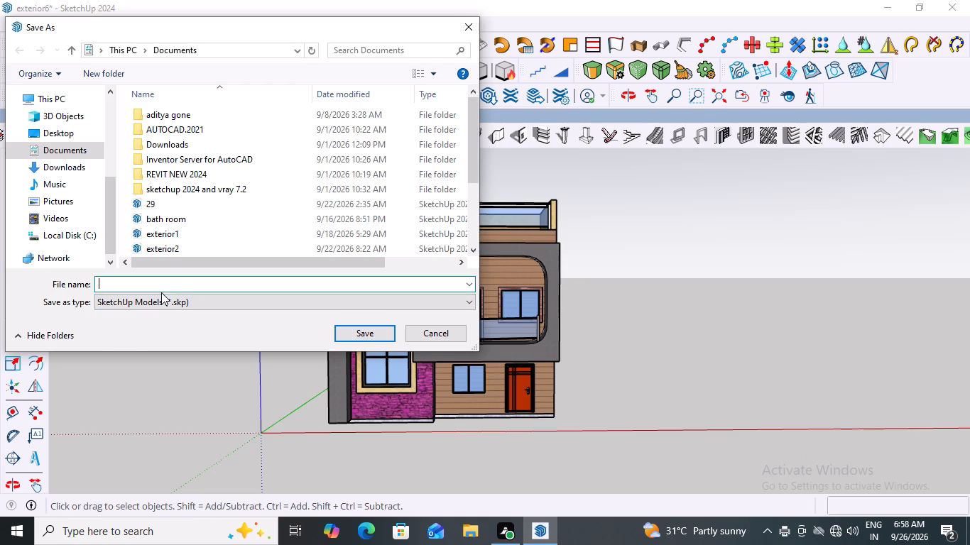
text(exte)
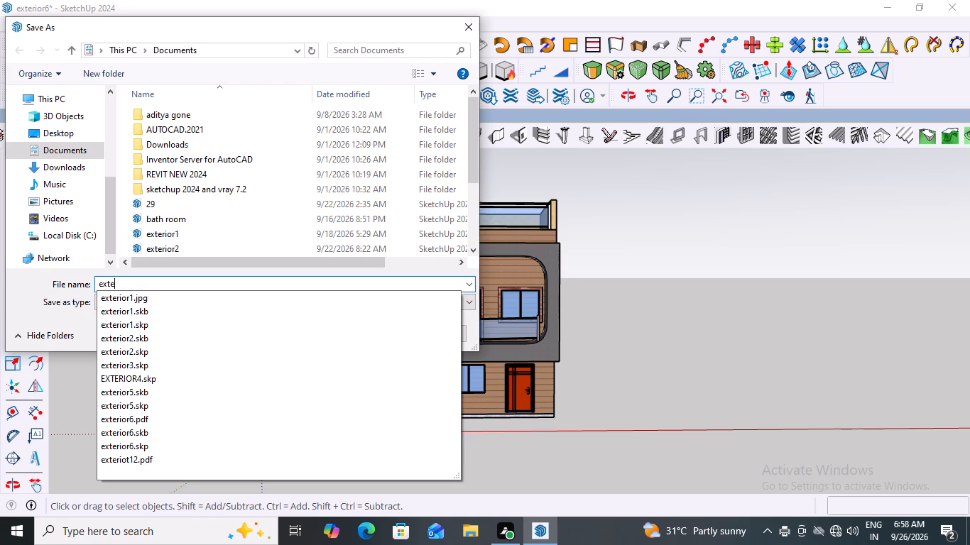
double_click(166, 299)
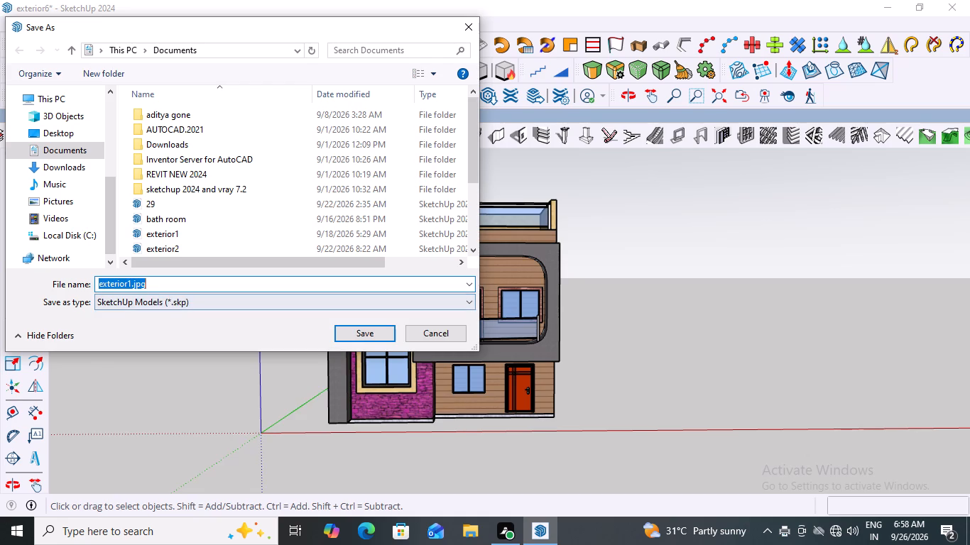
click(153, 287)
key(BackSpace)
key(BackSpace)
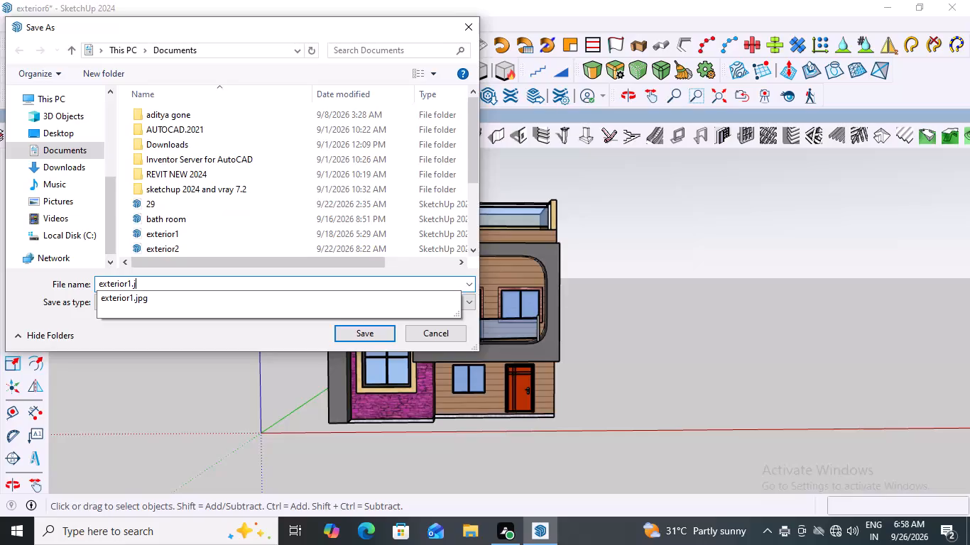
key(BackSpace)
key(BackSpace)
key(BackSpace)
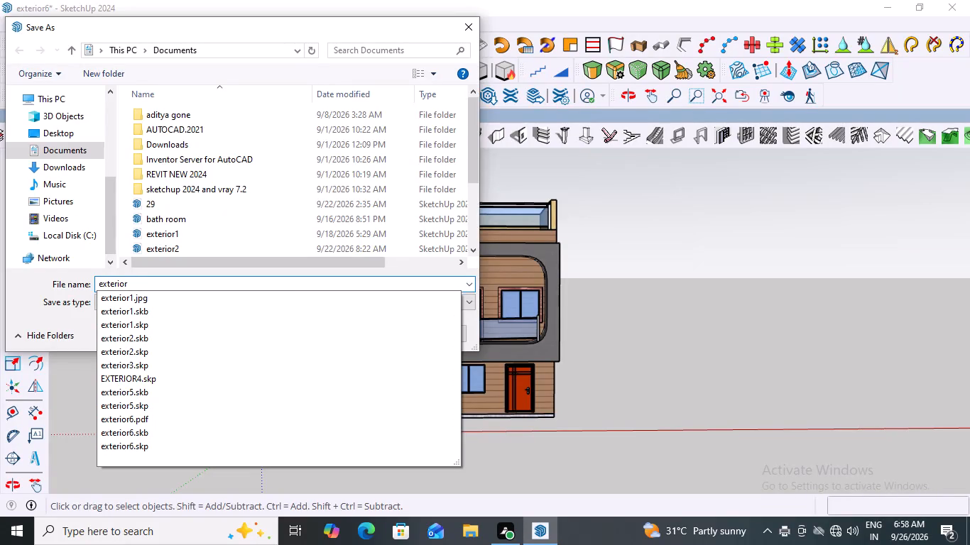
key(6)
key(1)
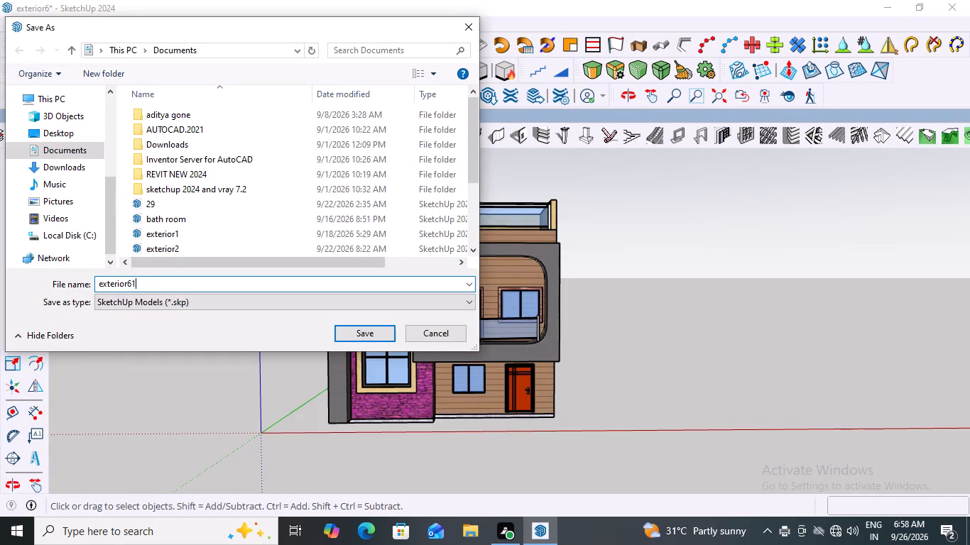
click(351, 331)
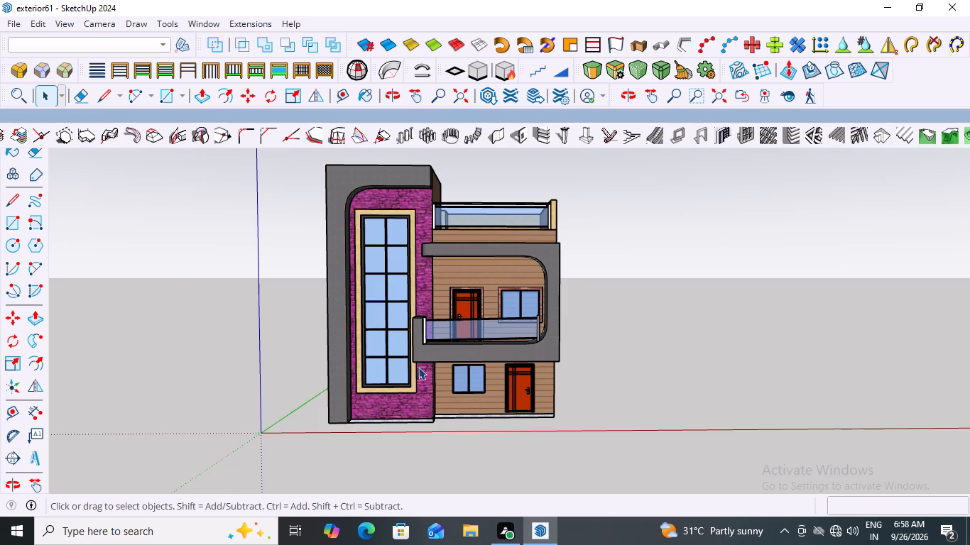
Draw a freehand rectangle on the ground beside the house, on the side with the ground-floor door.
scroll(291, 387, down, 6)
middle_drag(502, 362, 503, 401)
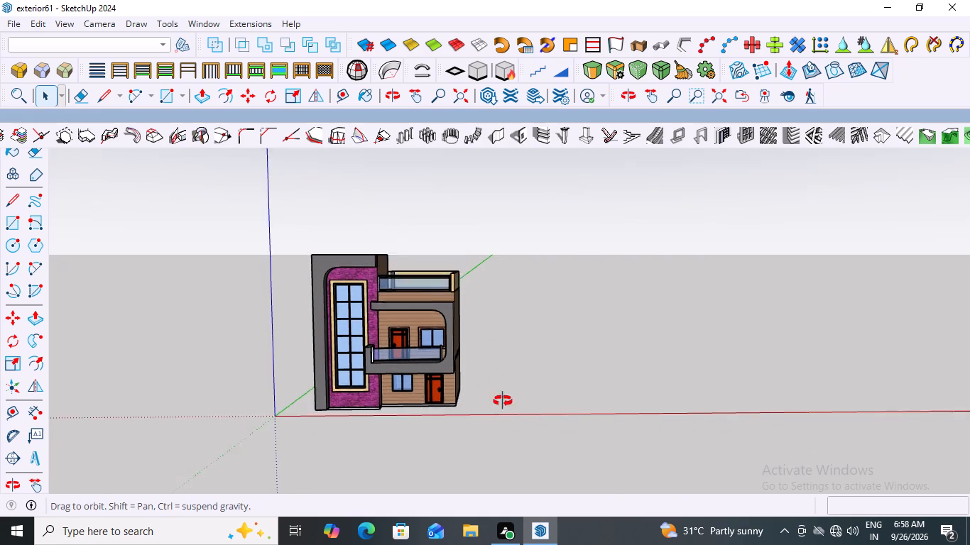
middle_drag(503, 401, 493, 416)
scroll(493, 416, down, 12)
middle_drag(575, 439, 601, 430)
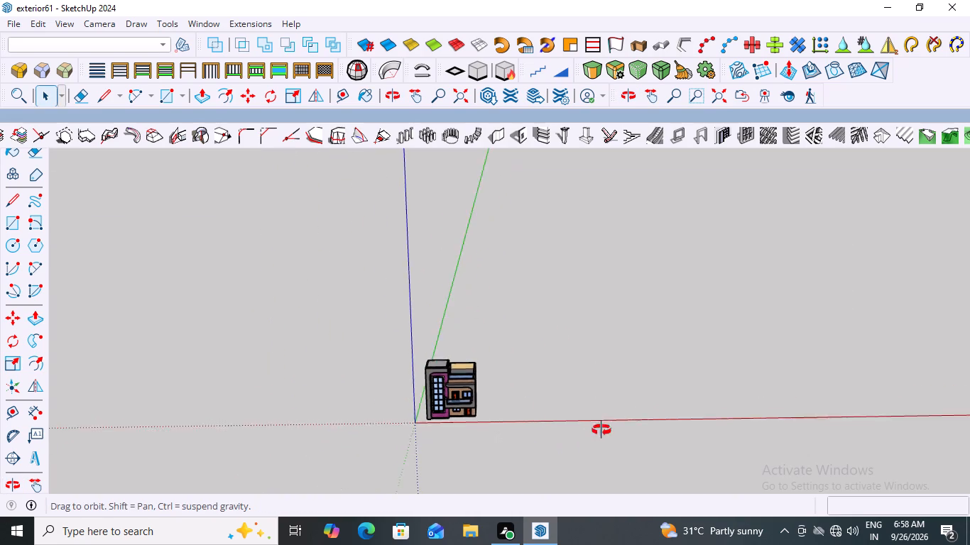
middle_drag(601, 430, 599, 419)
scroll(599, 419, up, 5)
scroll(484, 414, up, 2)
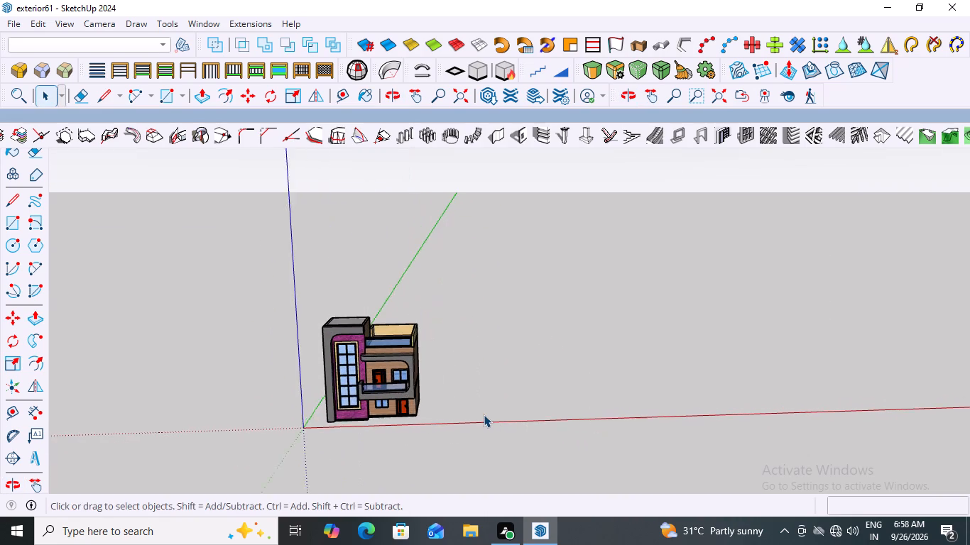
middle_drag(478, 395, 489, 430)
scroll(478, 407, up, 3)
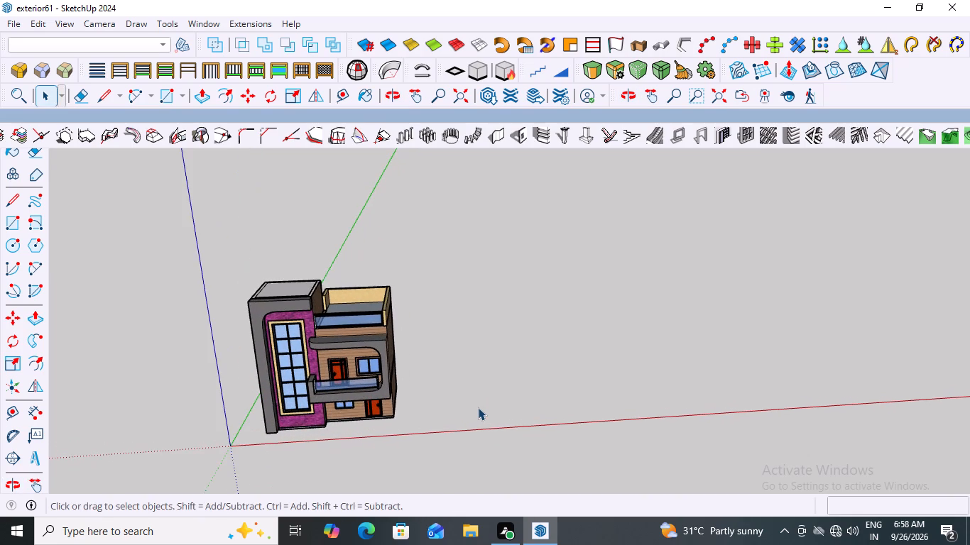
key(r)
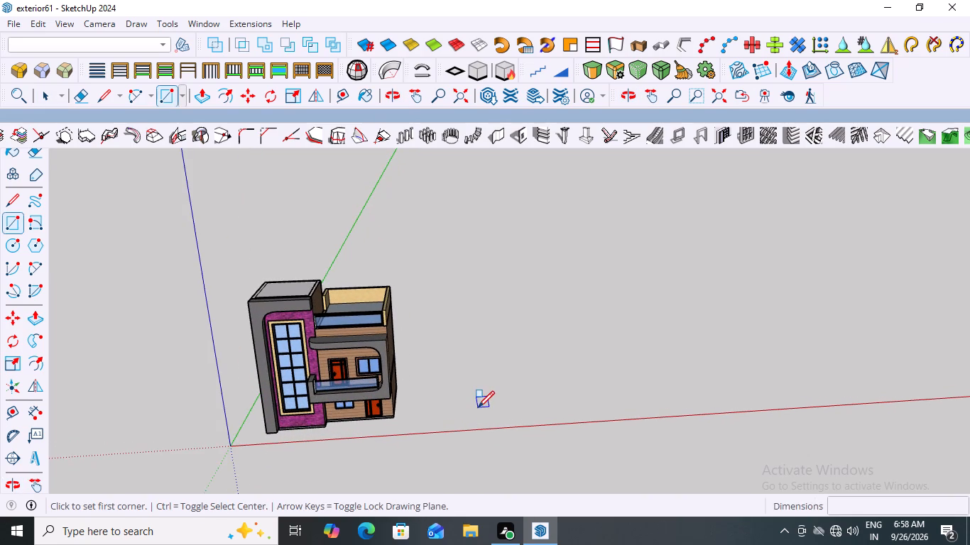
click(442, 395)
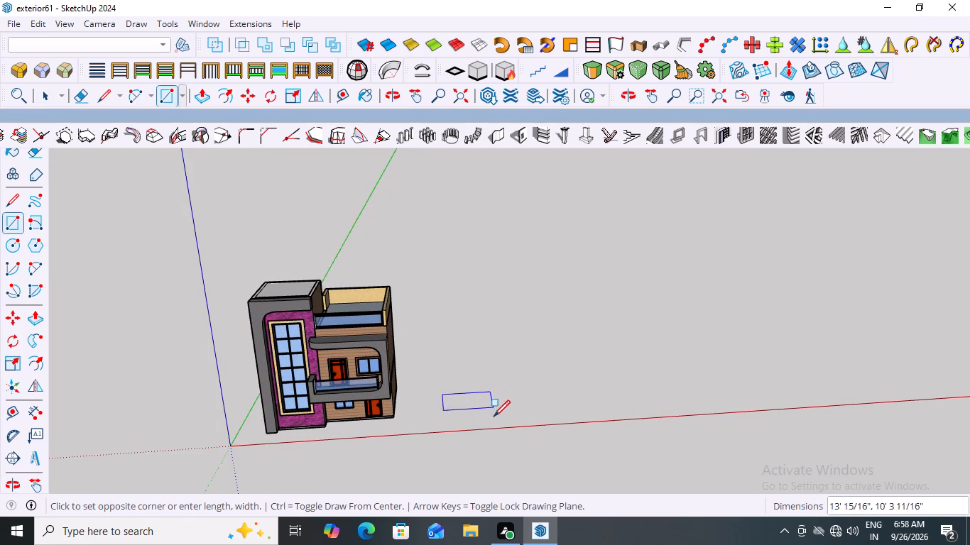
click(491, 419)
Draw three more ground rectangles in a row beyond the first, the second about 8' by 13' and the fourth about 5' 8" by 8' 5".
scroll(551, 411, up, 3)
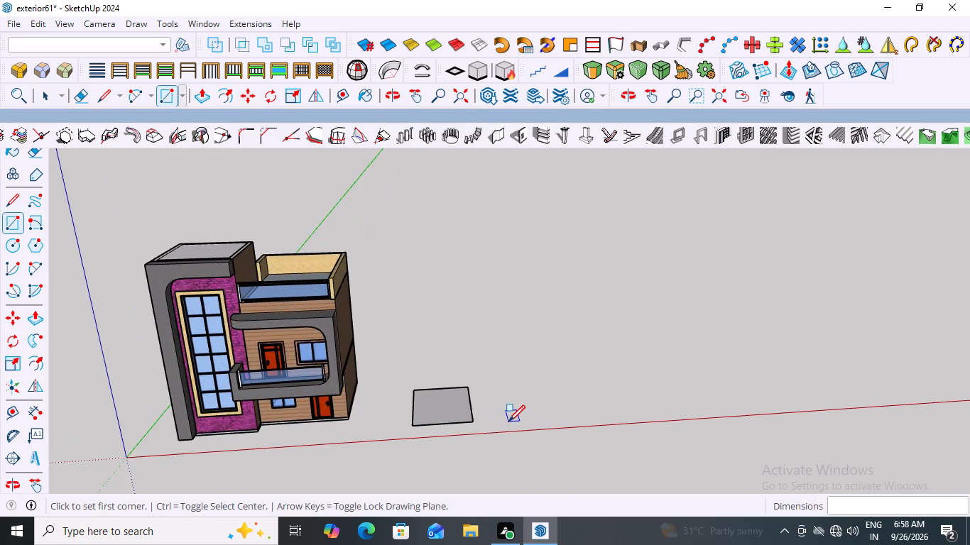
scroll(508, 422, up, 3)
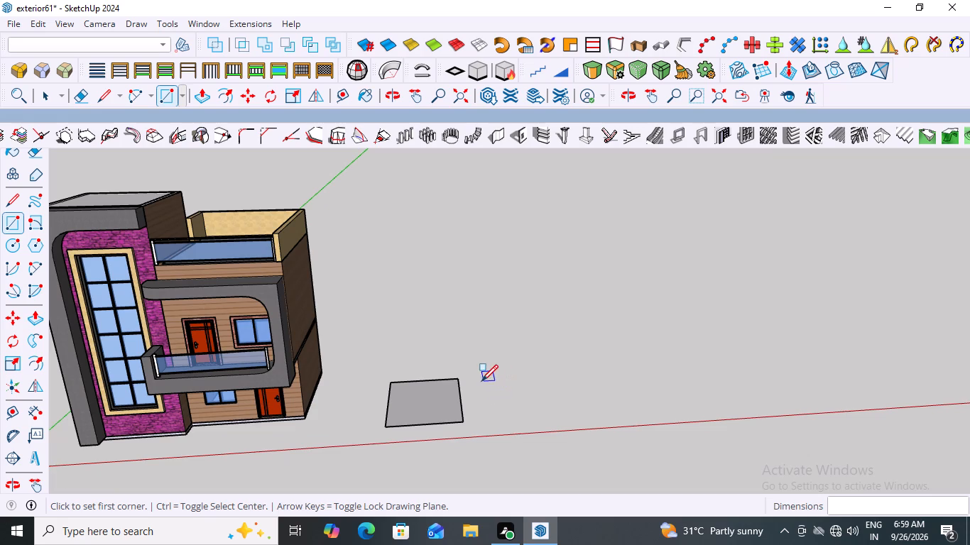
click(471, 383)
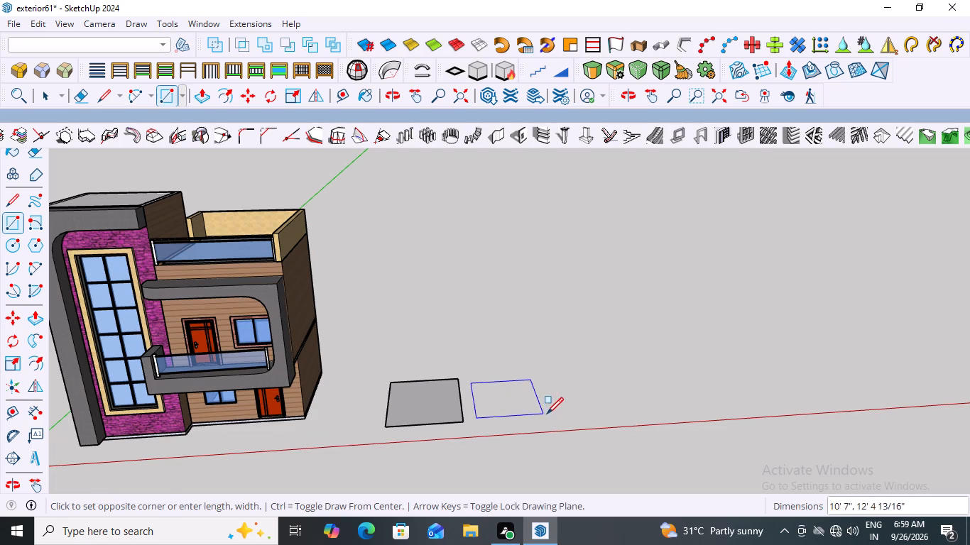
click(528, 417)
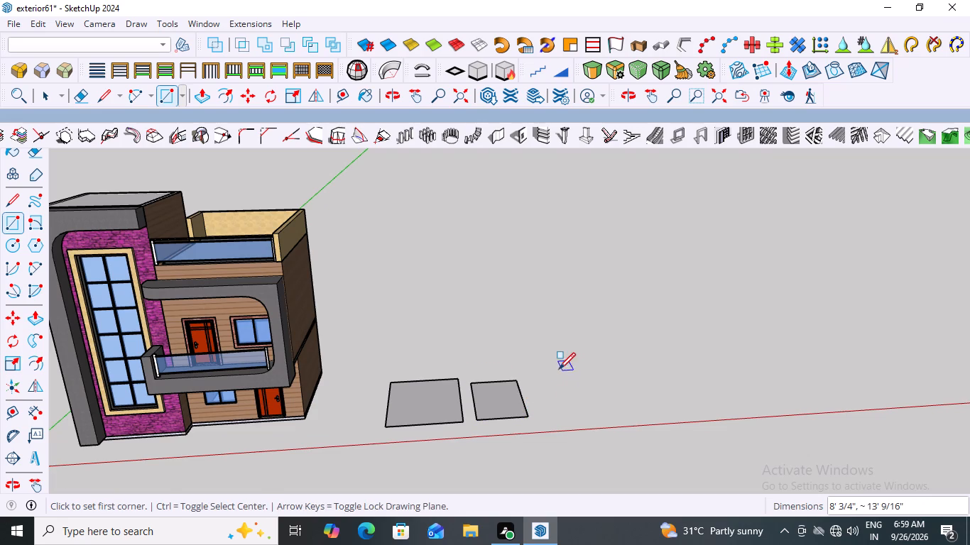
click(539, 386)
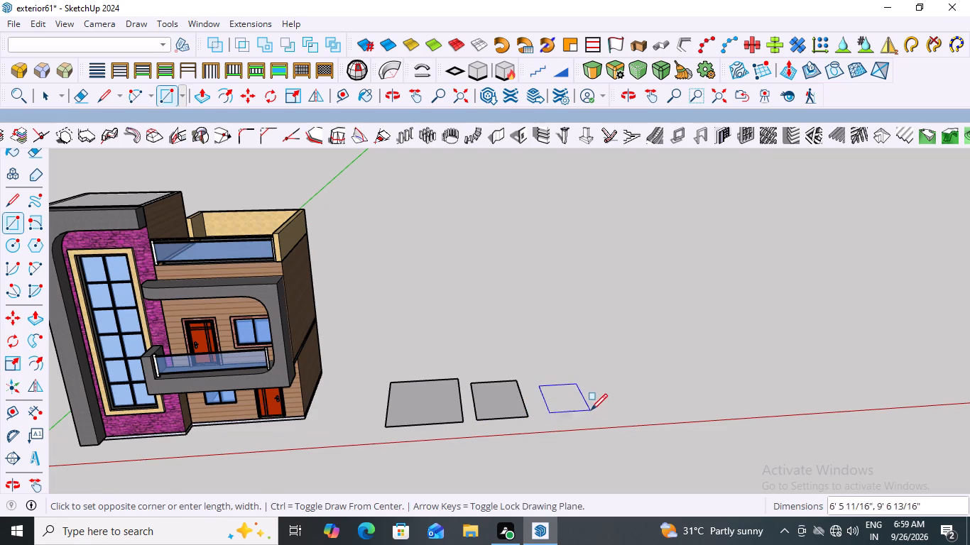
click(600, 414)
scroll(672, 405, up, 3)
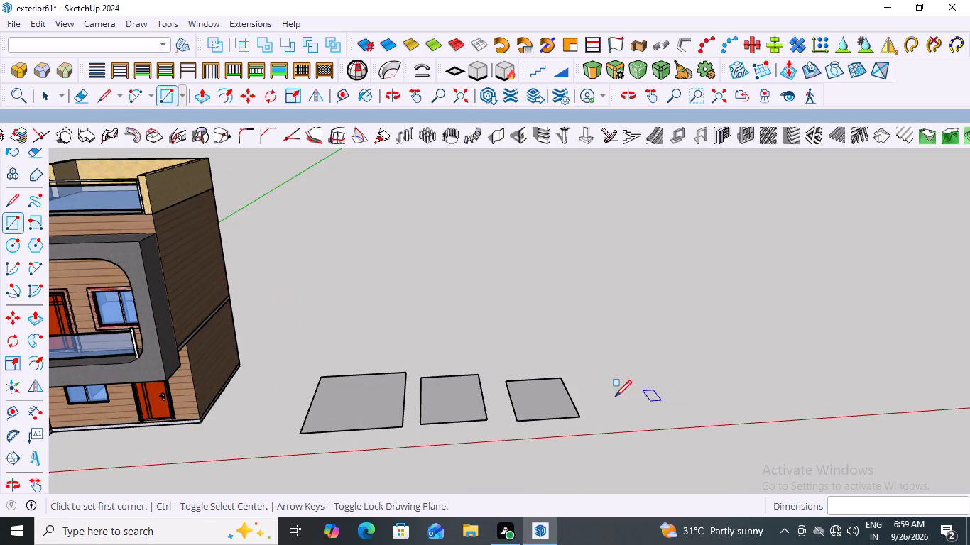
click(594, 385)
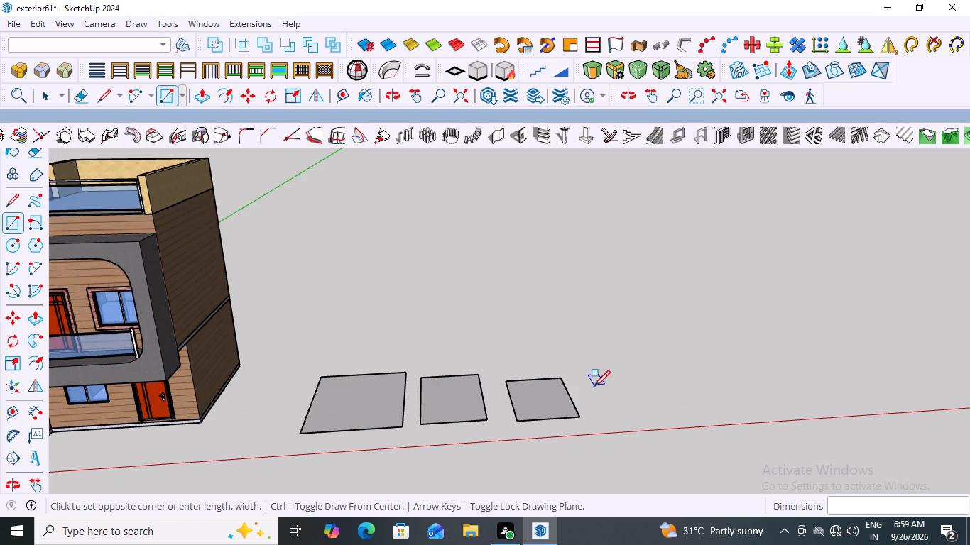
click(656, 411)
key(space)
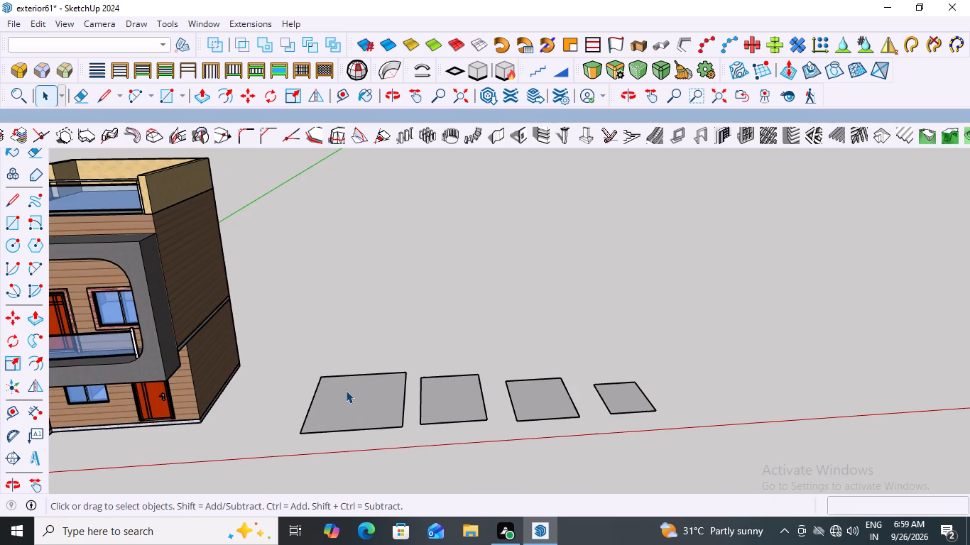
Make the first rectangle, the one nearest the house, into a group with its edges.
triple_click(363, 399)
right_click(363, 399)
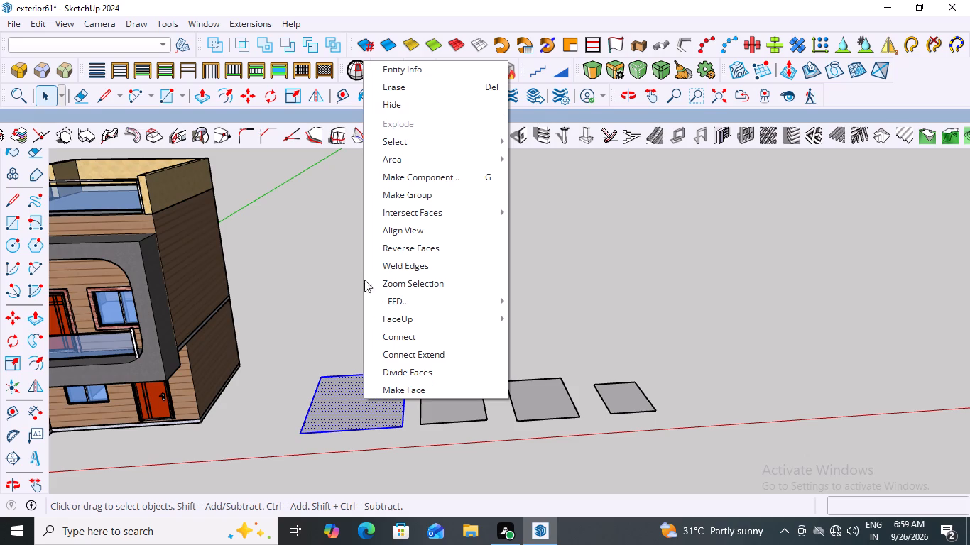
click(421, 197)
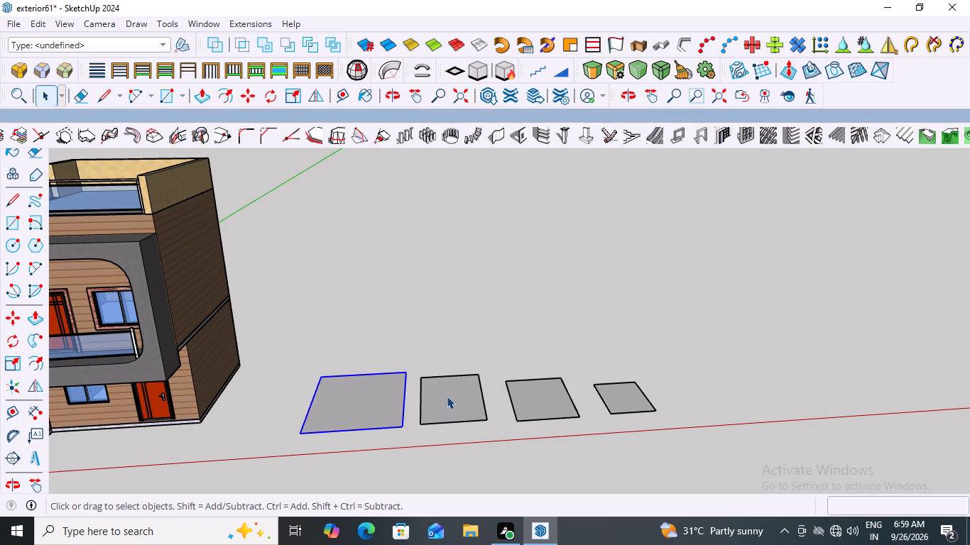
Push/pull the grouped rectangle's face upward about 2' 6" inside its group to form a solid block.
click(367, 397)
key(p)
key(space)
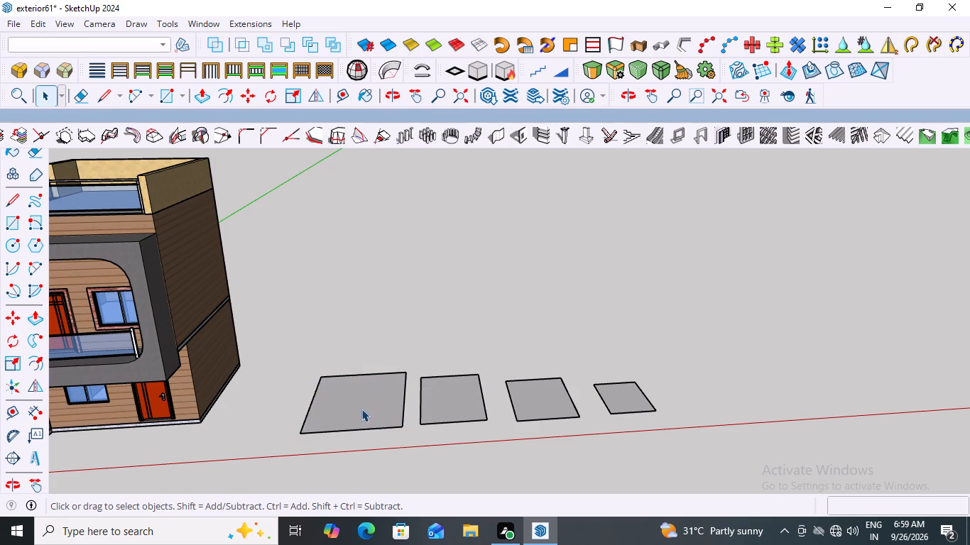
double_click(364, 408)
click(364, 408)
key(p)
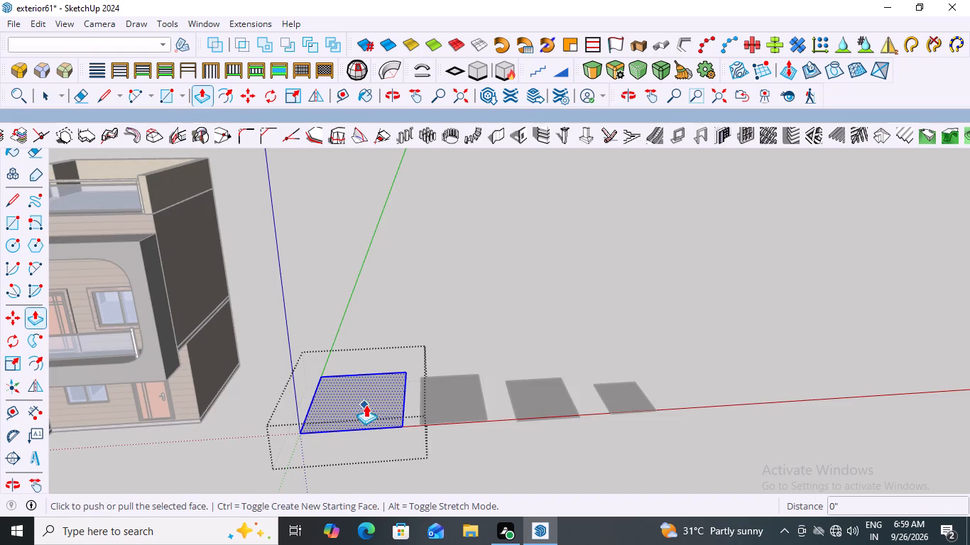
click(366, 404)
click(364, 387)
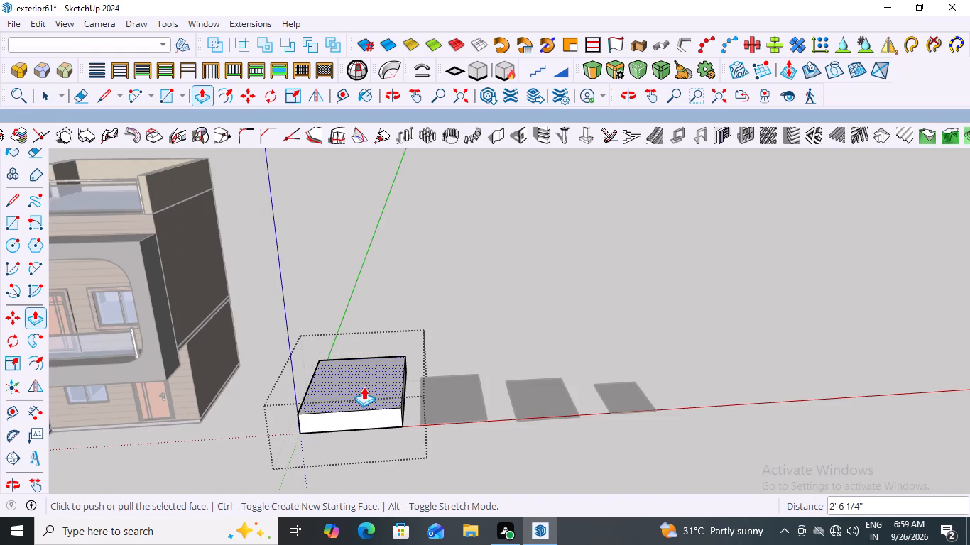
key(space)
click(440, 307)
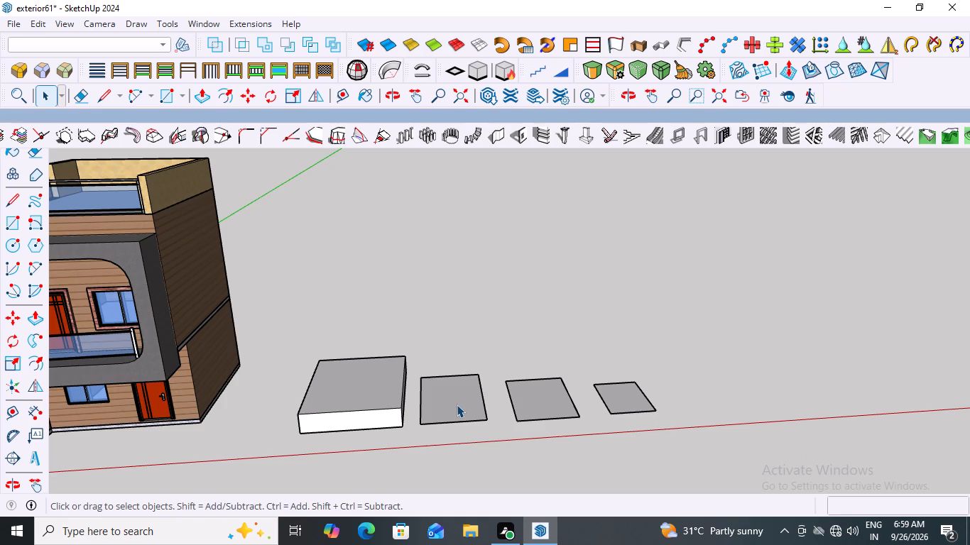
Push/pull the other three ground rectangles upward by the same distance as the first block, giving four solid blocks in a row.
scroll(432, 394, up, 1)
click(453, 404)
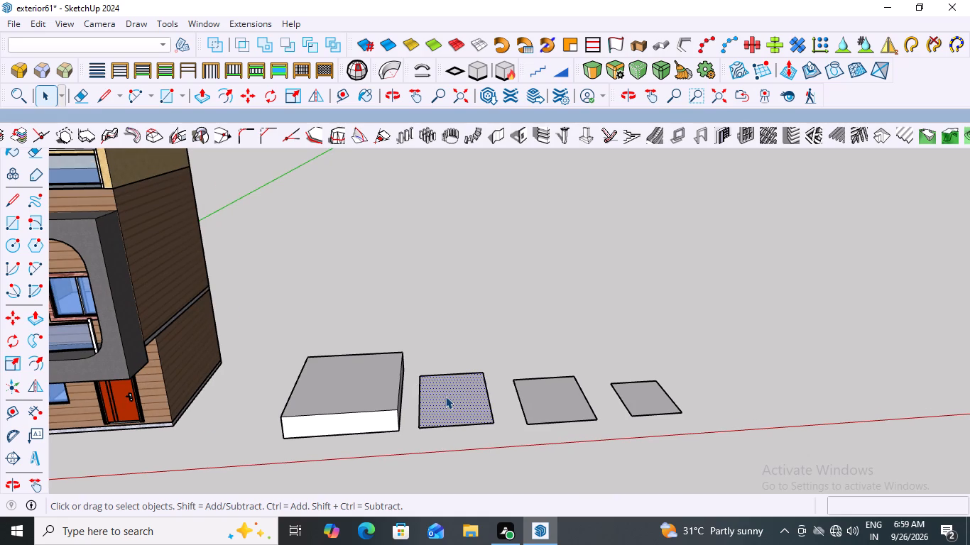
key(p)
double_click(445, 396)
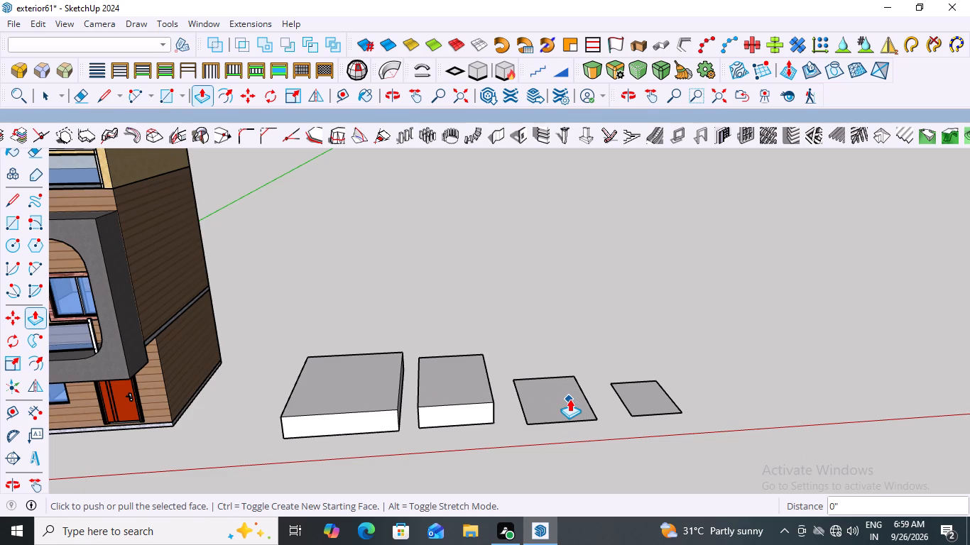
double_click(570, 399)
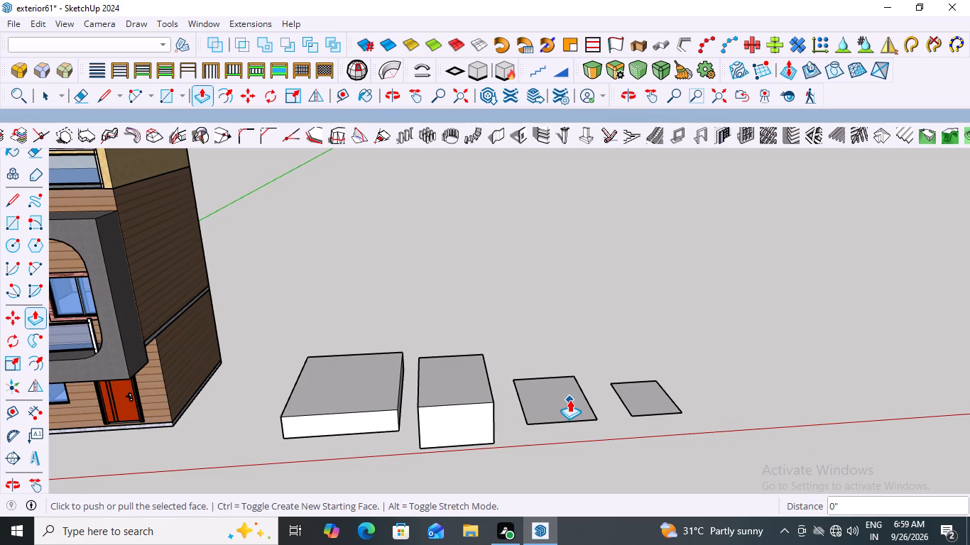
key(ctrl+z)
key(space)
double_click(561, 407)
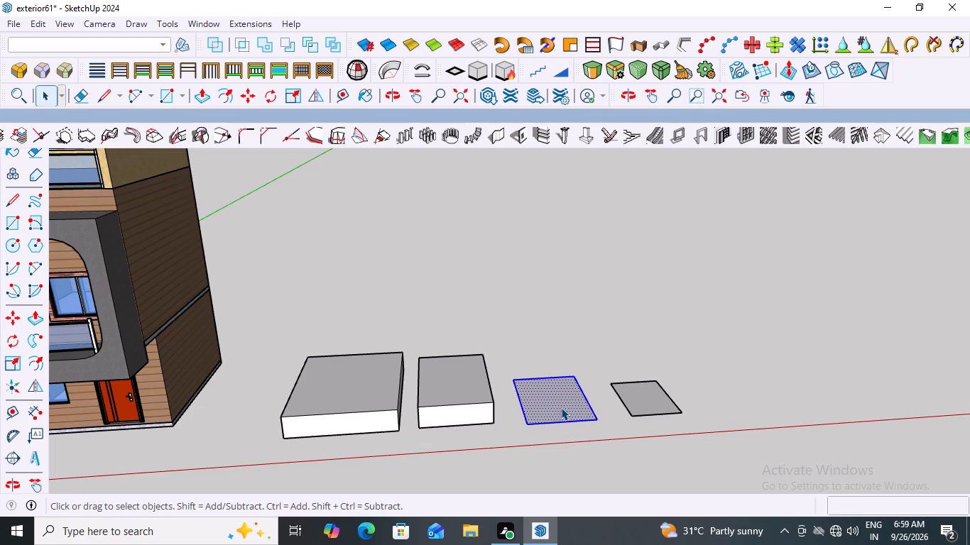
key(p)
double_click(561, 396)
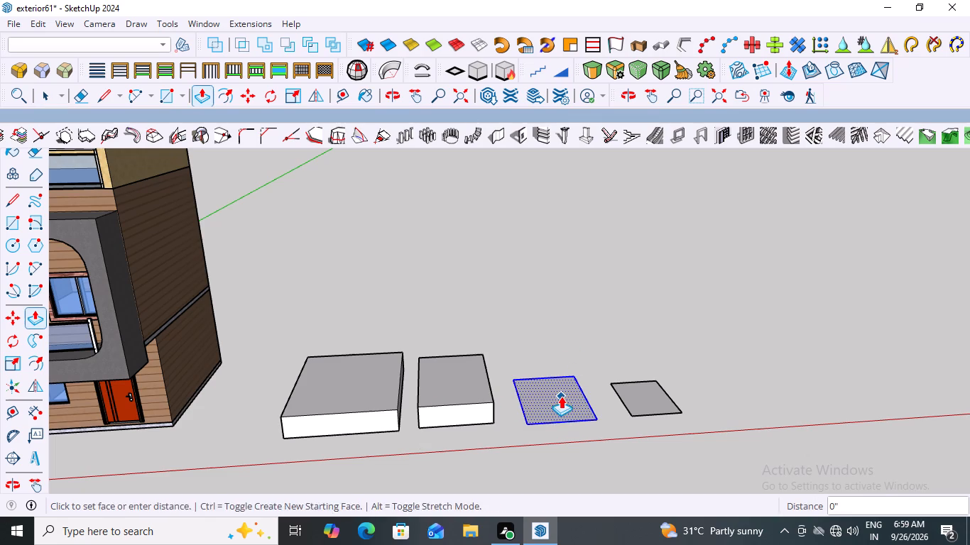
key(space)
click(661, 393)
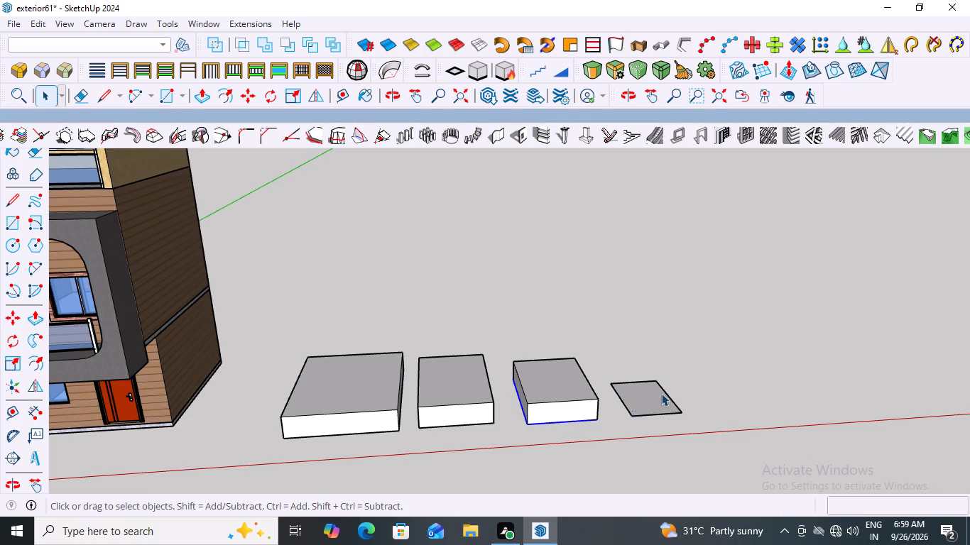
key(p)
double_click(641, 393)
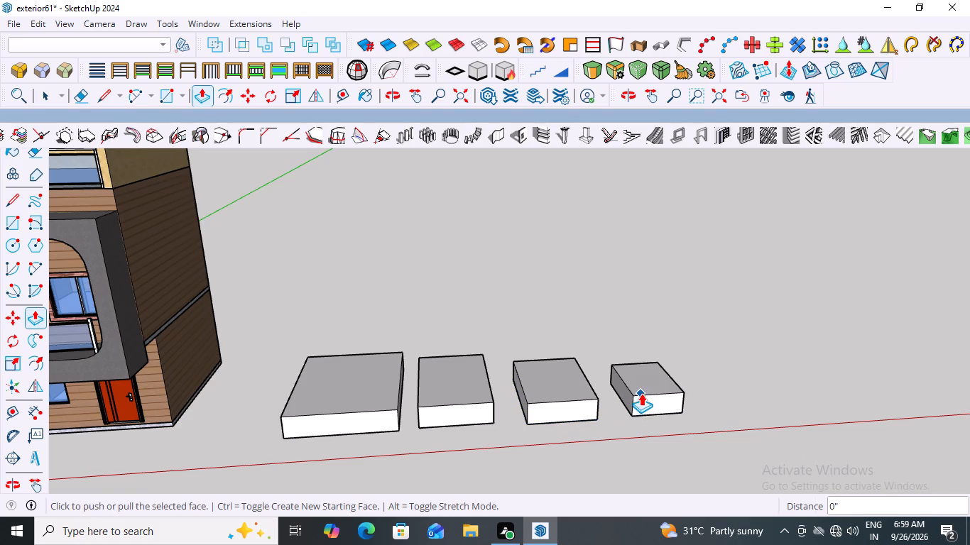
key(space)
click(720, 270)
Examine the house and the row of four blocks from low, high and angled viewpoints.
scroll(560, 363, down, 4)
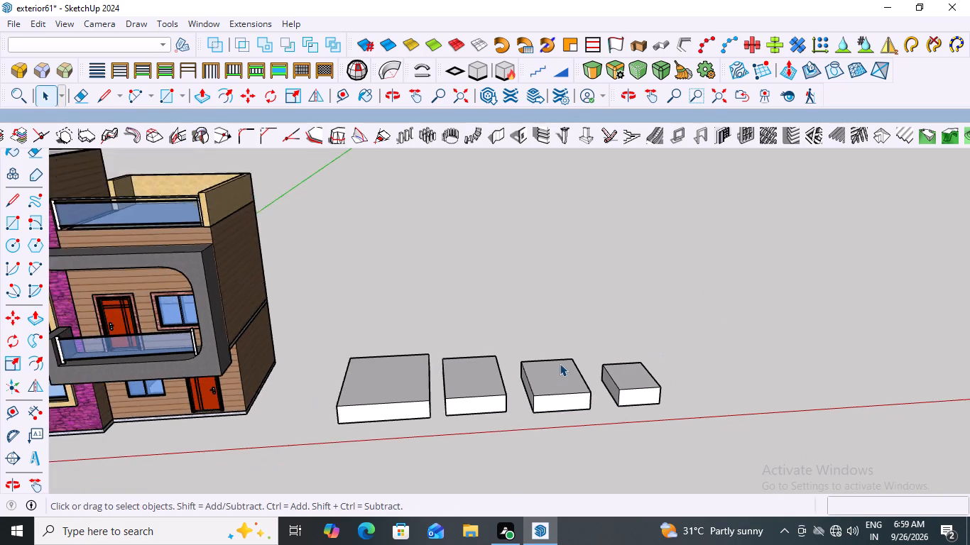
scroll(560, 363, down, 5)
middle_drag(521, 412, 489, 348)
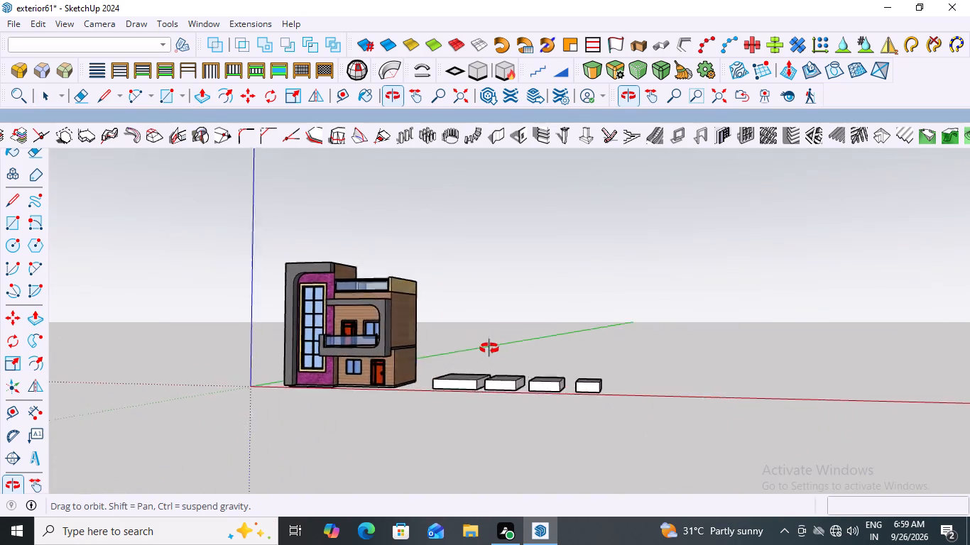
middle_drag(489, 348, 486, 424)
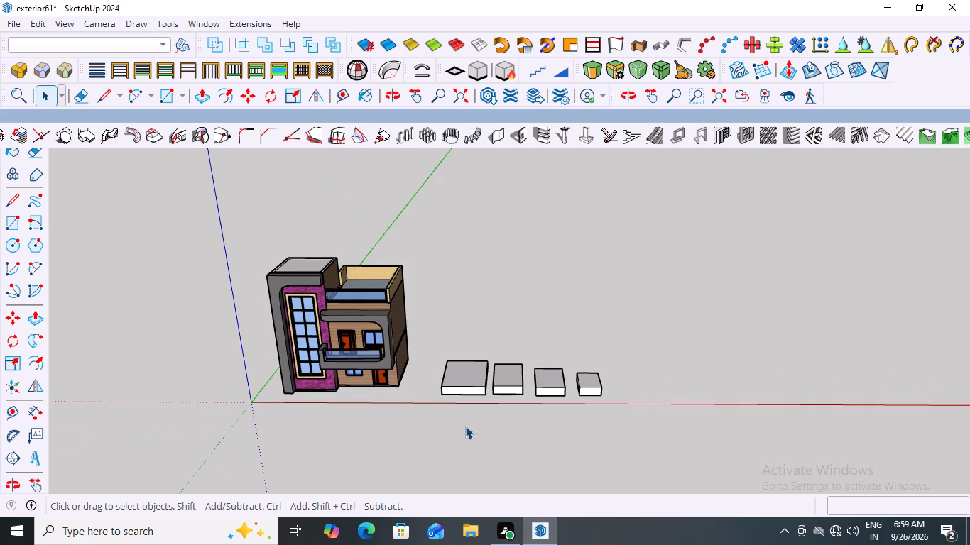
scroll(465, 426, up, 4)
scroll(465, 426, down, 7)
middle_drag(463, 448, 560, 410)
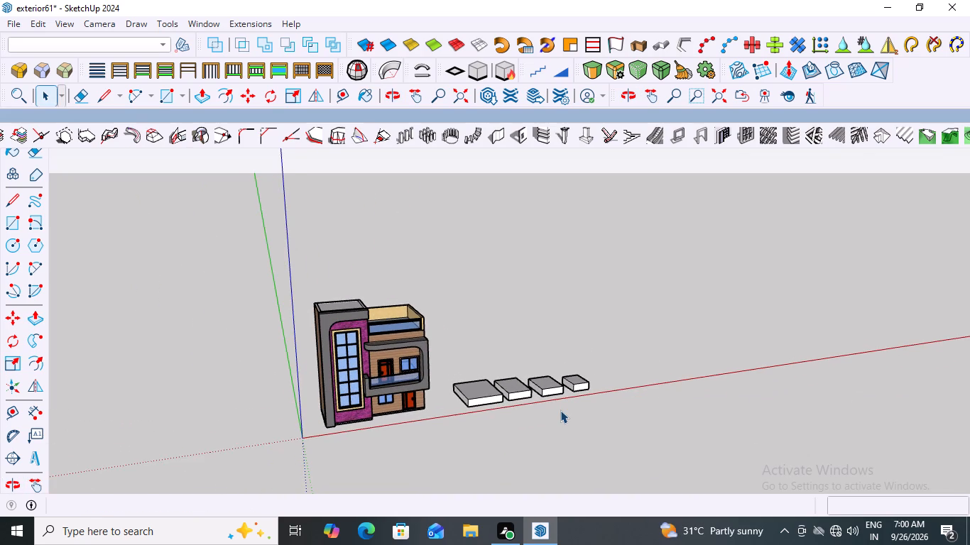
scroll(560, 410, down, 2)
middle_drag(552, 416, 460, 385)
scroll(505, 396, up, 4)
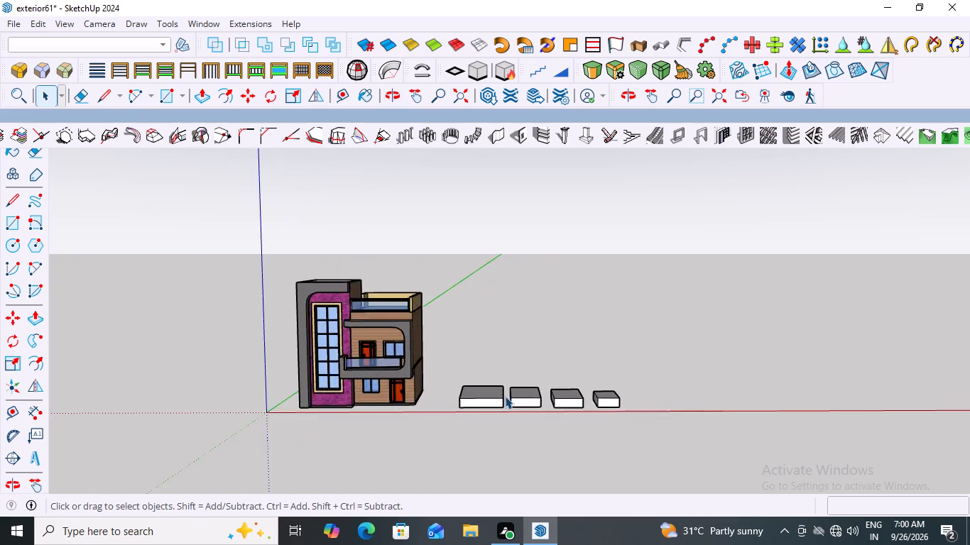
scroll(505, 396, up, 3)
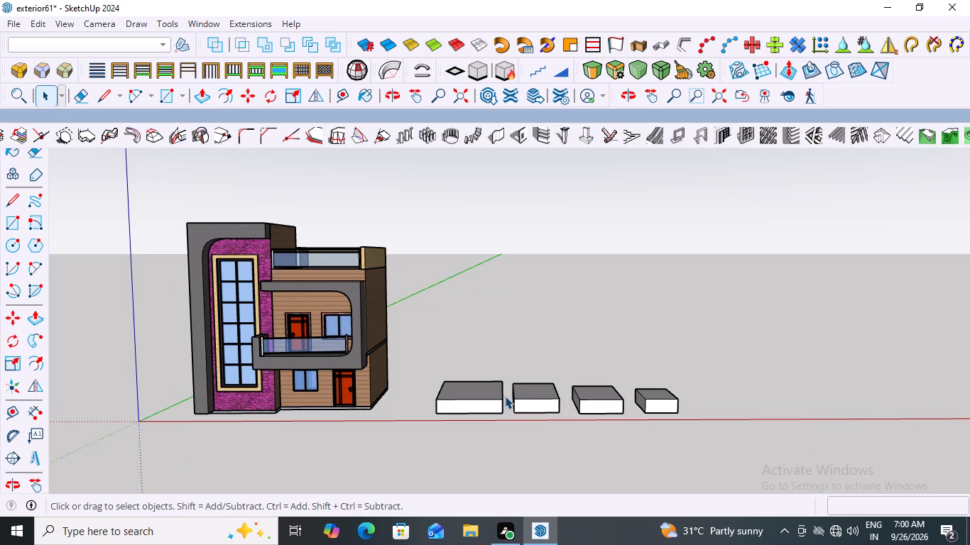
scroll(506, 407, down, 4)
middle_drag(502, 402, 501, 434)
scroll(501, 419, up, 1)
middle_drag(501, 434, 498, 482)
scroll(492, 429, up, 4)
middle_drag(480, 409, 485, 412)
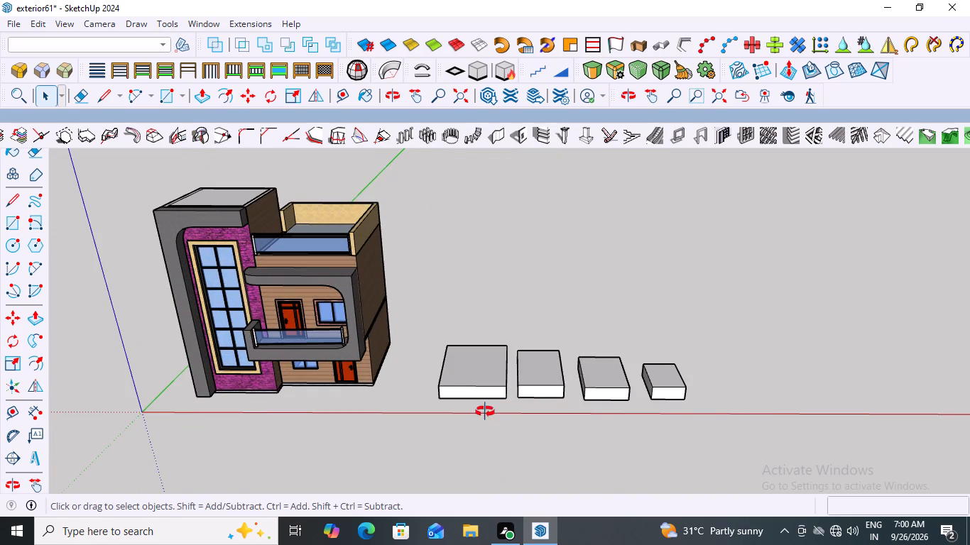
middle_drag(485, 412, 511, 475)
scroll(487, 392, up, 3)
scroll(487, 392, down, 3)
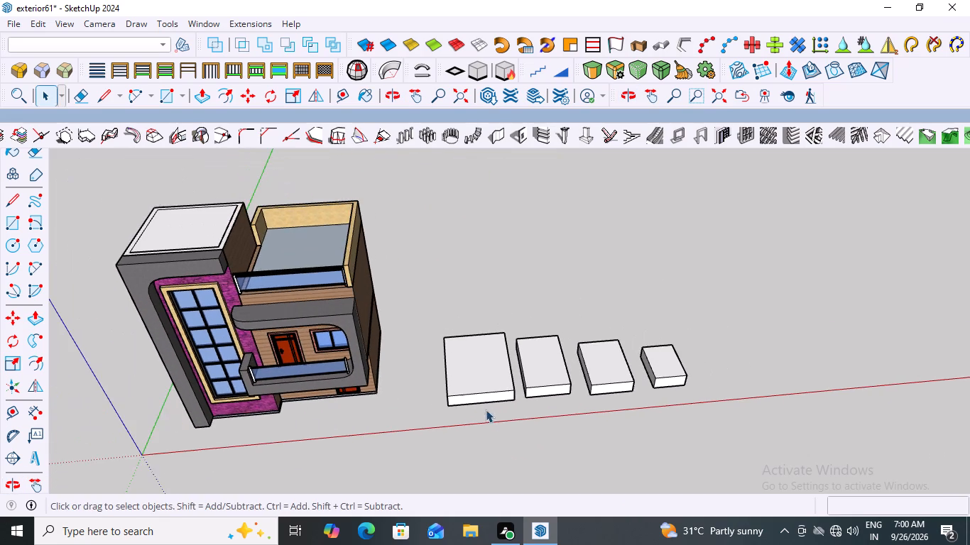
middle_drag(526, 428, 575, 404)
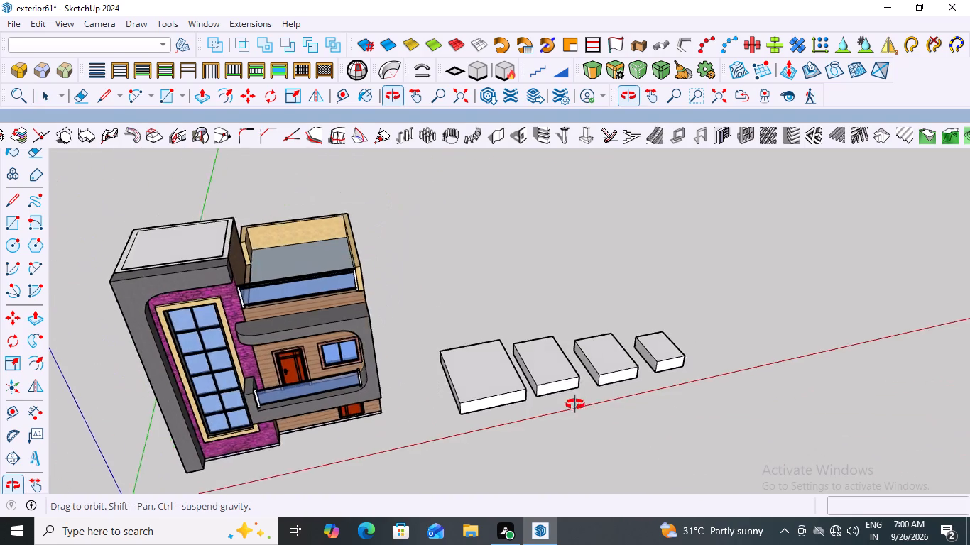
middle_drag(575, 404, 501, 474)
middle_click(501, 474)
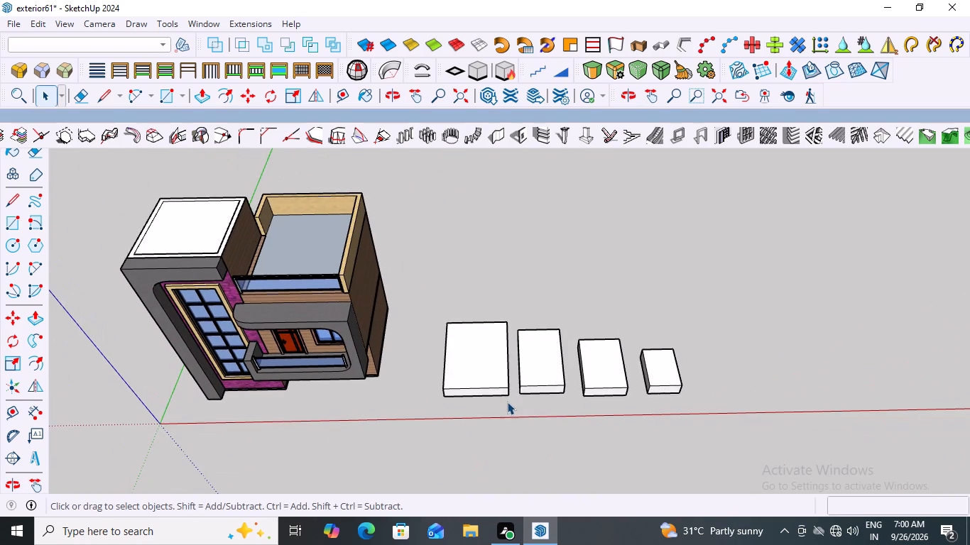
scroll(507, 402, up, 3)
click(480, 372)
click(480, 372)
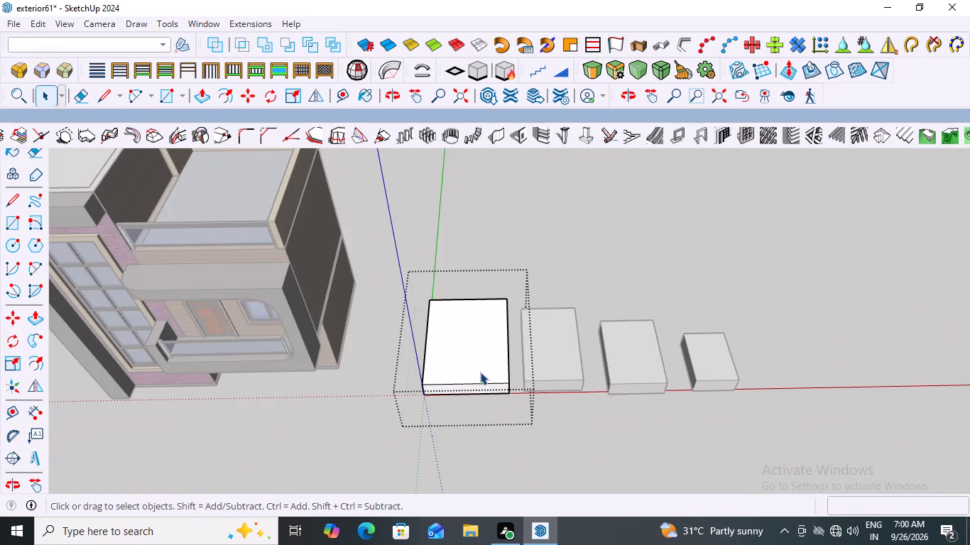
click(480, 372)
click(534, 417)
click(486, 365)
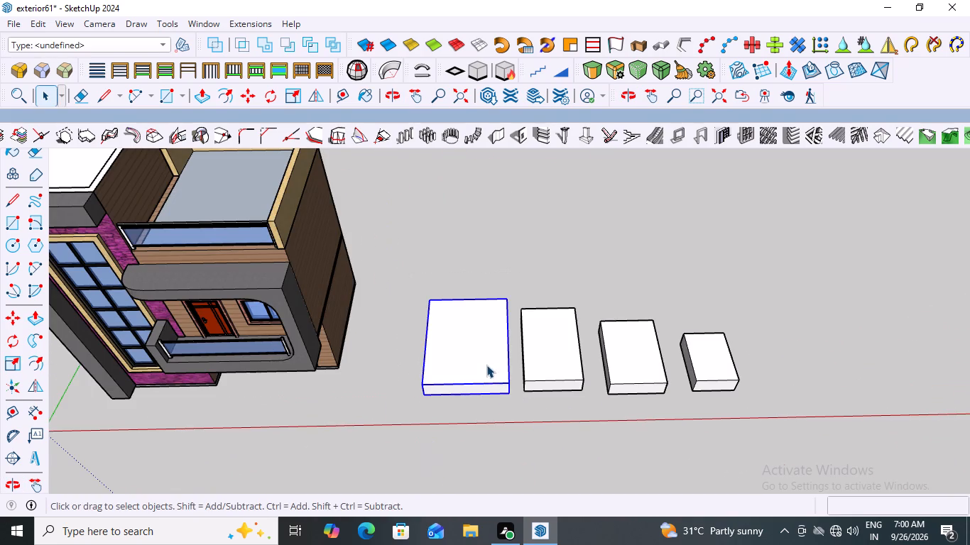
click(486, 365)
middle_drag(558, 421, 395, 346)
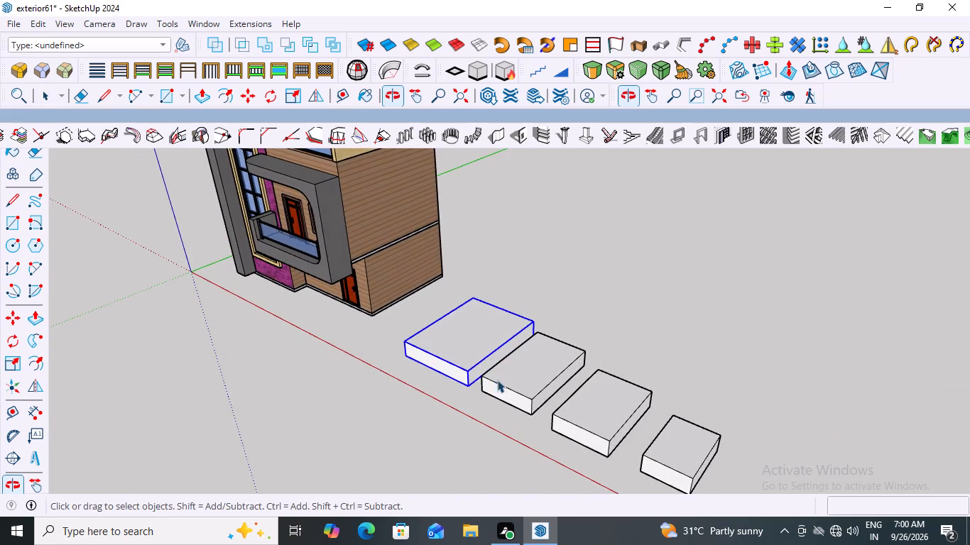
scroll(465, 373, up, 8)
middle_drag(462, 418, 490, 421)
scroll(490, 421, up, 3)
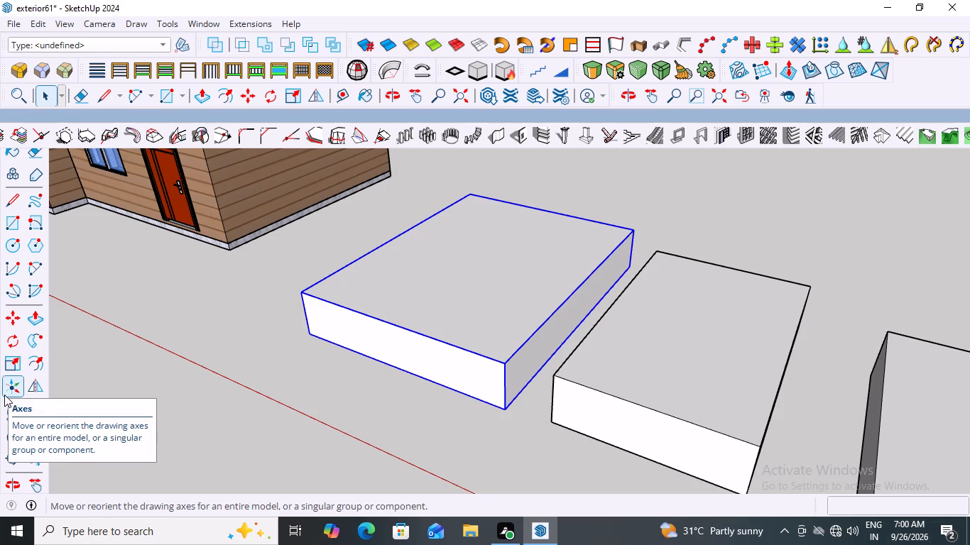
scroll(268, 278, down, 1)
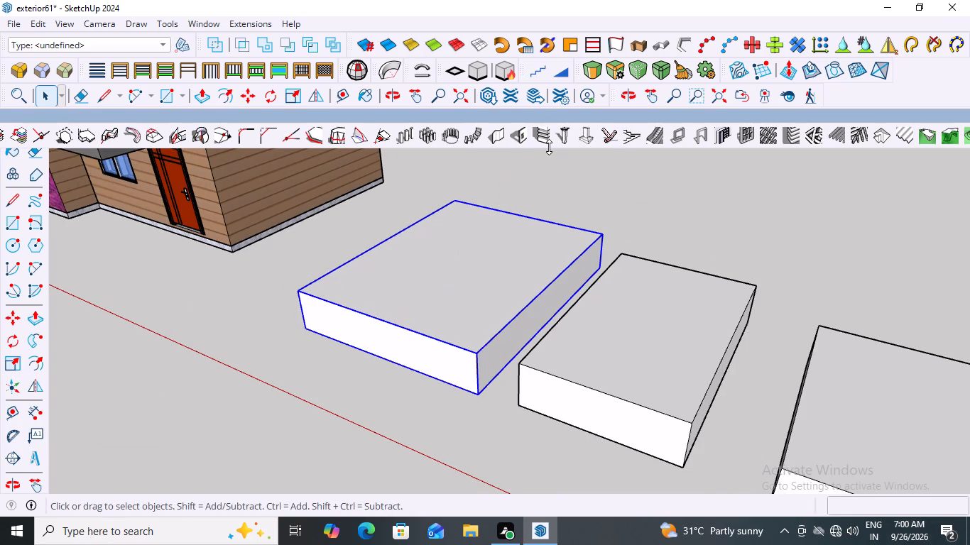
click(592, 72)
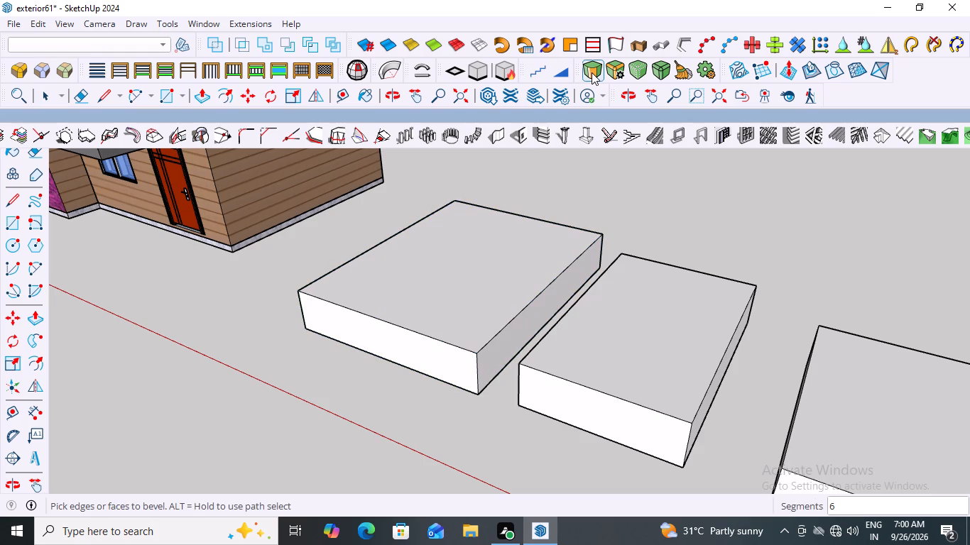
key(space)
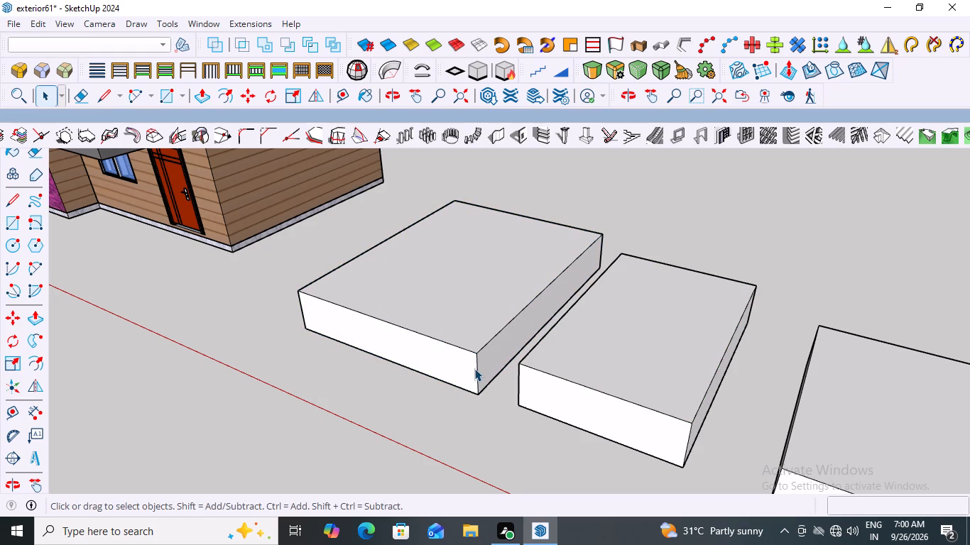
Inside the first block's group, round the front vertical edge facing the second block with about a 6' 1 1/2" offset and 6 segments.
click(475, 368)
click(476, 369)
click(476, 369)
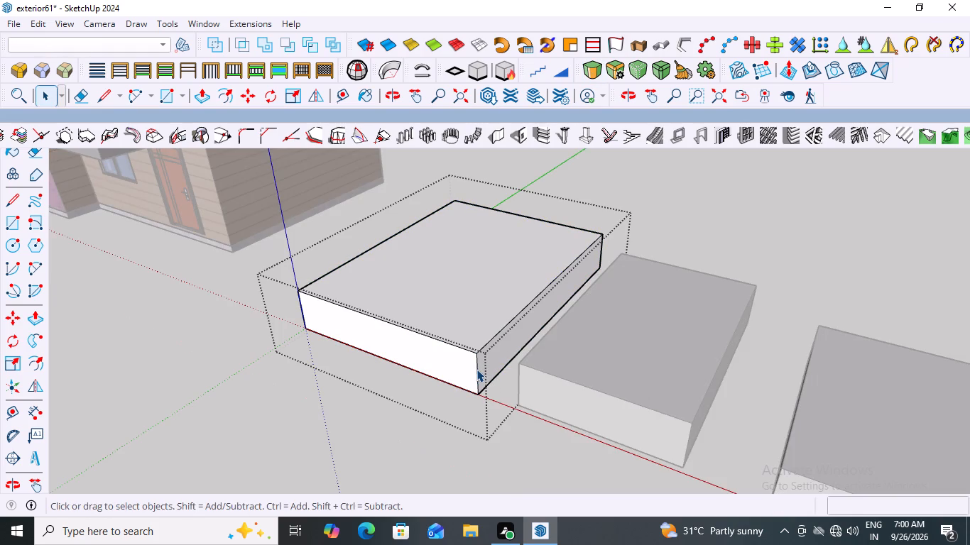
click(476, 369)
click(592, 71)
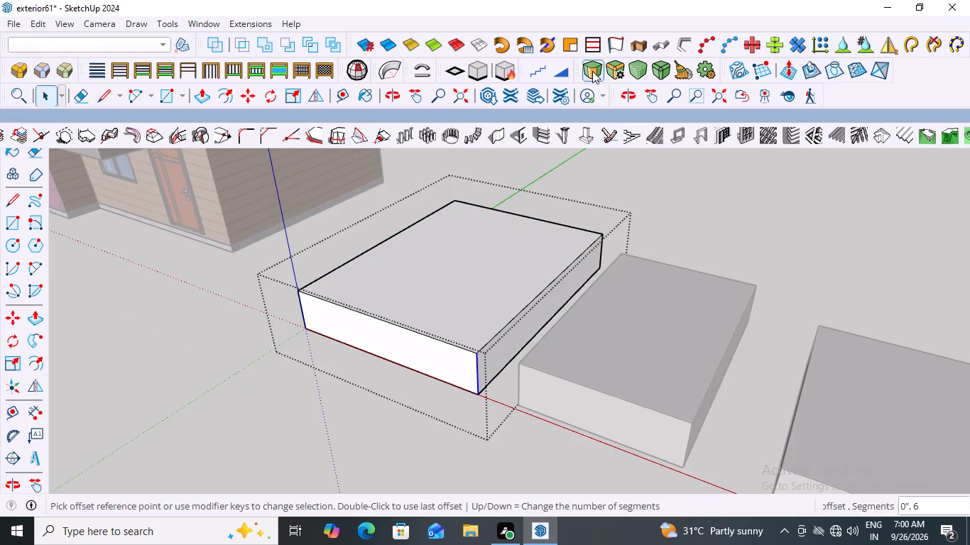
click(475, 371)
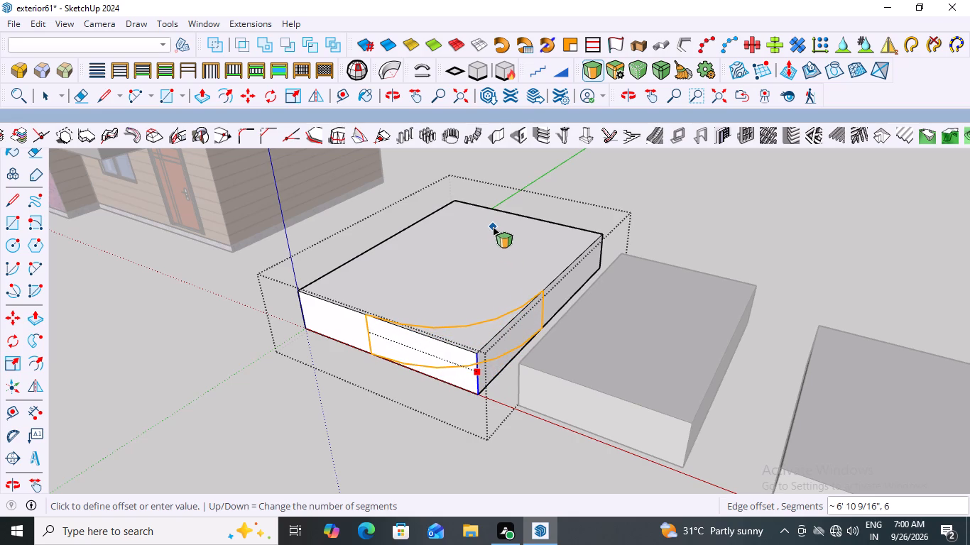
click(491, 238)
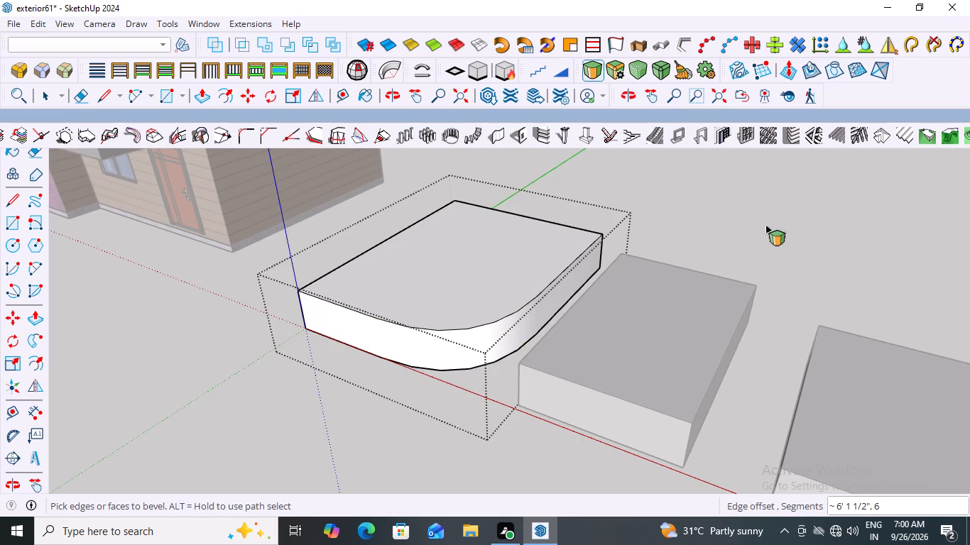
key(space)
Round the first block's vertical edge diagonally opposite the rounded one with about a 10' 5 1/8" offset and 6 segments, and leave its group.
middle_drag(462, 297, 881, 370)
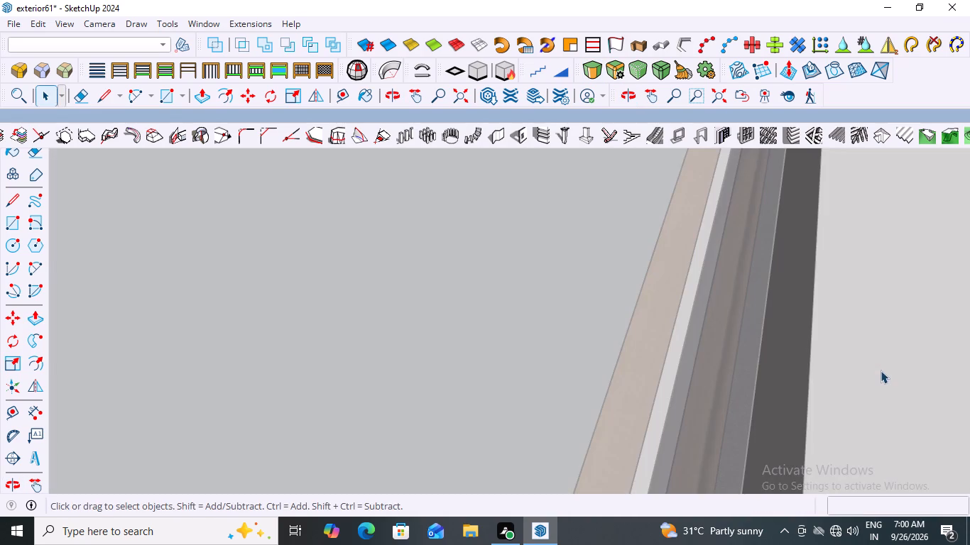
scroll(881, 370, down, 20)
scroll(881, 370, down, 13)
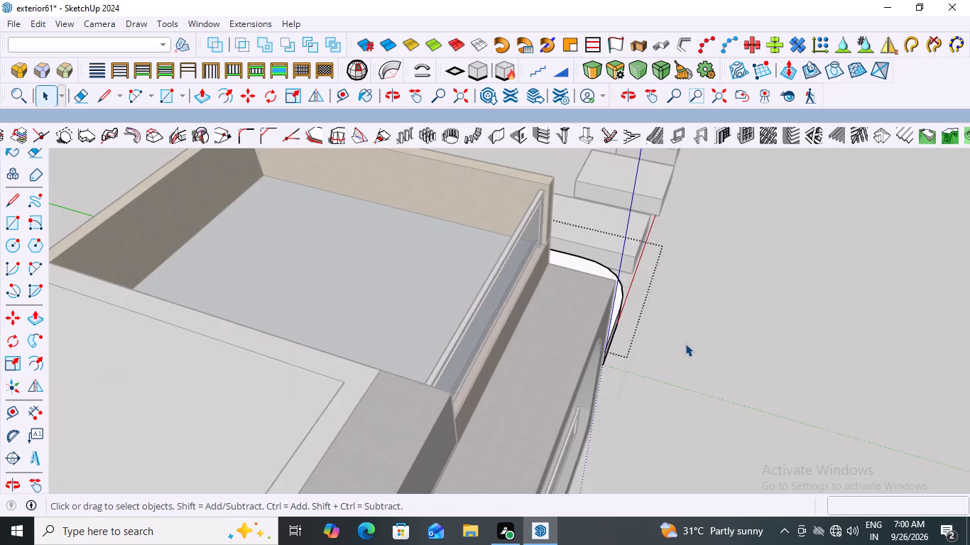
scroll(685, 343, down, 13)
middle_drag(179, 307, 652, 335)
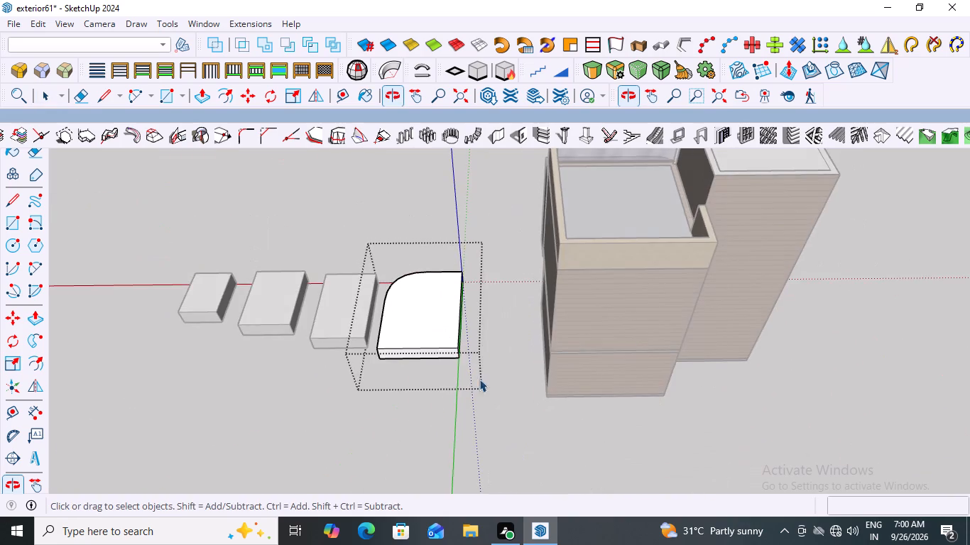
scroll(471, 382, up, 20)
scroll(471, 382, up, 1)
key(space)
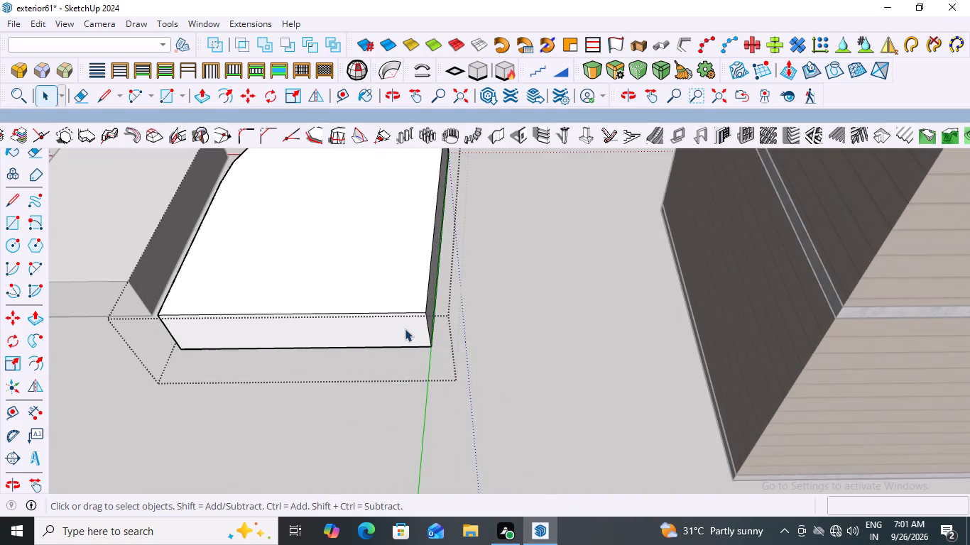
scroll(418, 334, up, 7)
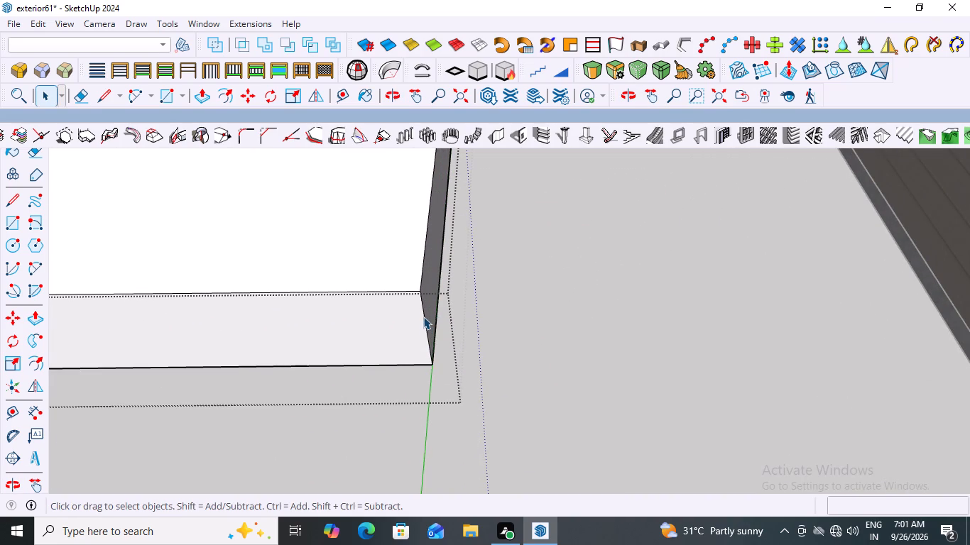
click(423, 316)
click(591, 72)
click(425, 321)
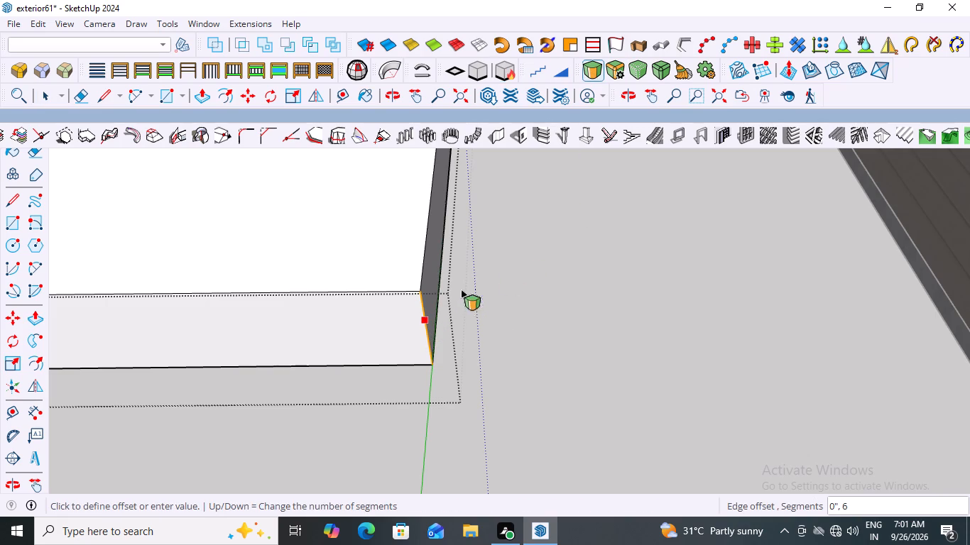
scroll(343, 252, down, 8)
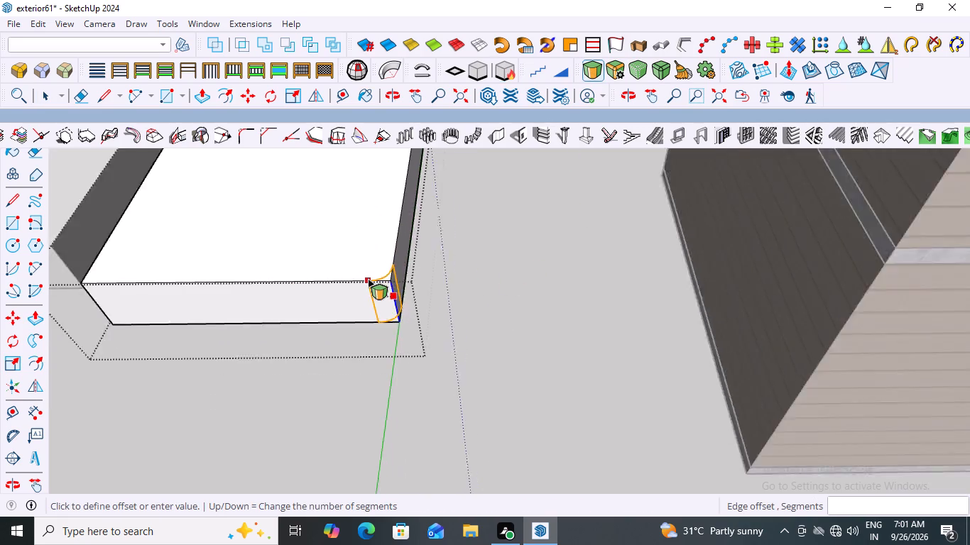
scroll(368, 279, down, 12)
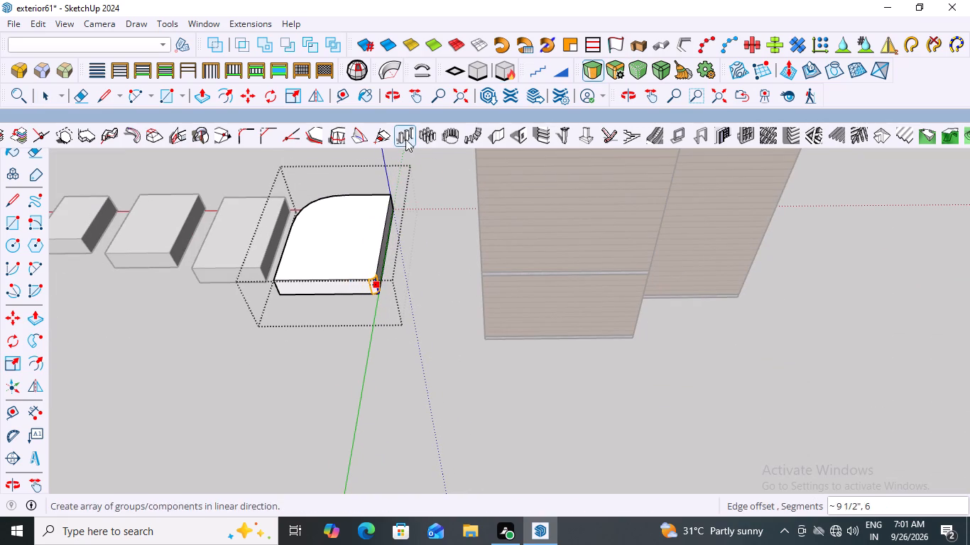
click(288, 305)
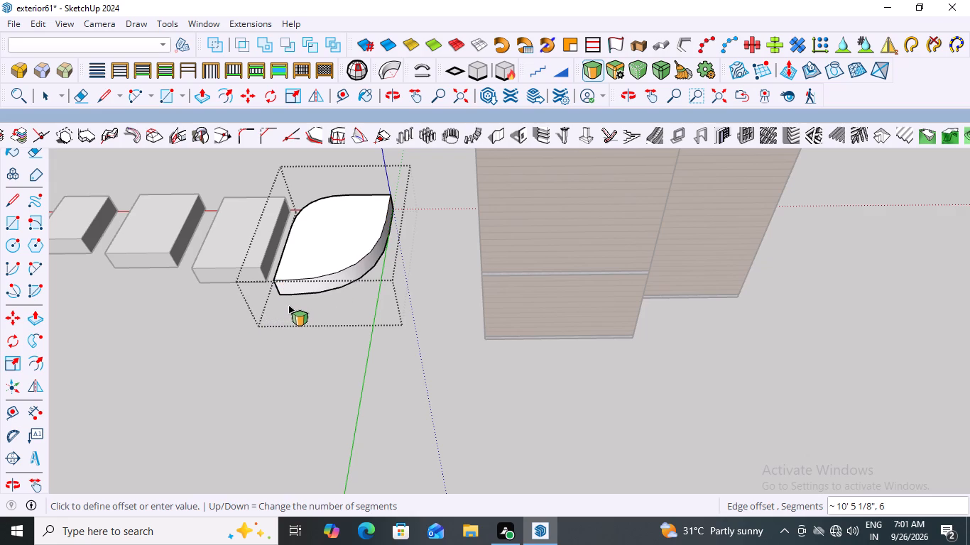
key(space)
click(309, 368)
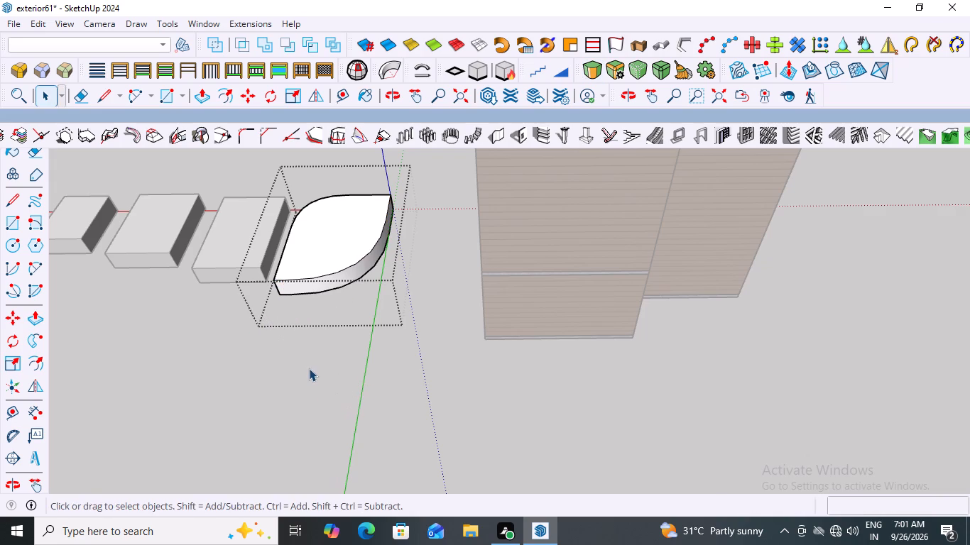
Examine the first block's two rounded corners and the row of blocks from high and low angles.
middle_drag(308, 313, 491, 362)
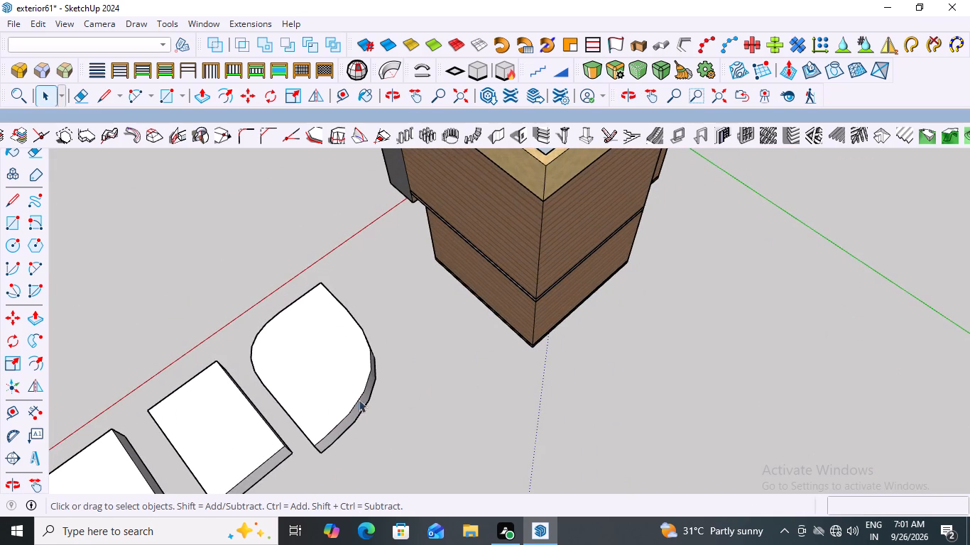
scroll(325, 403, down, 3)
middle_drag(396, 392, 316, 265)
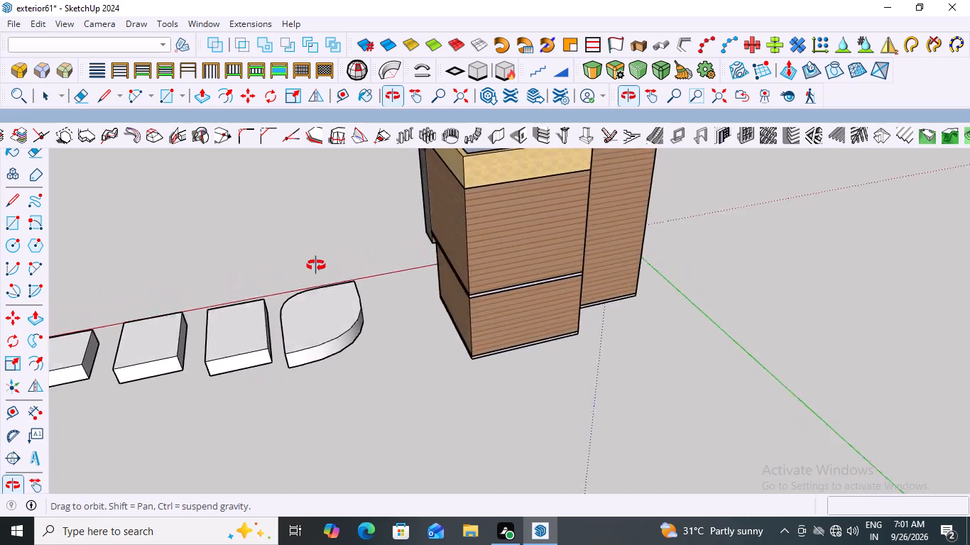
middle_drag(316, 265, 236, 347)
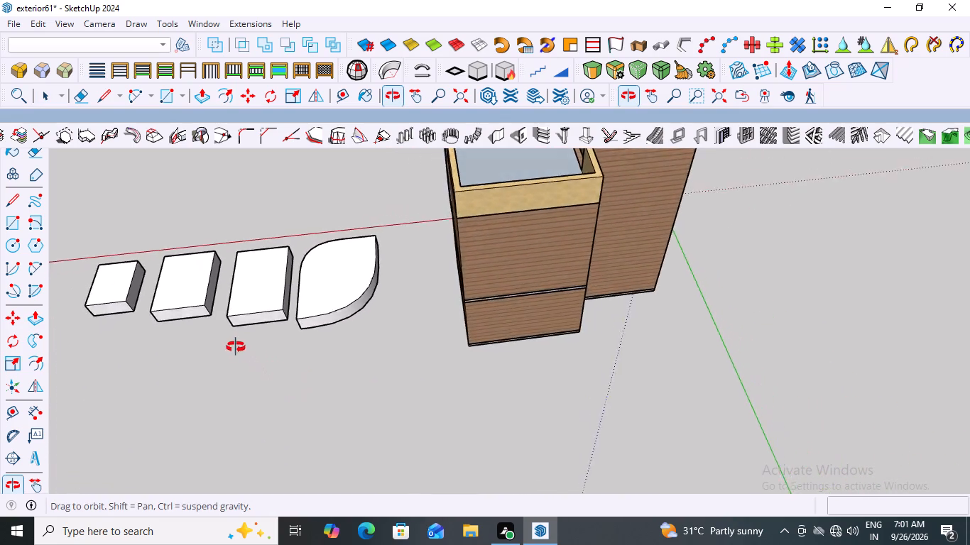
middle_drag(236, 347, 337, 427)
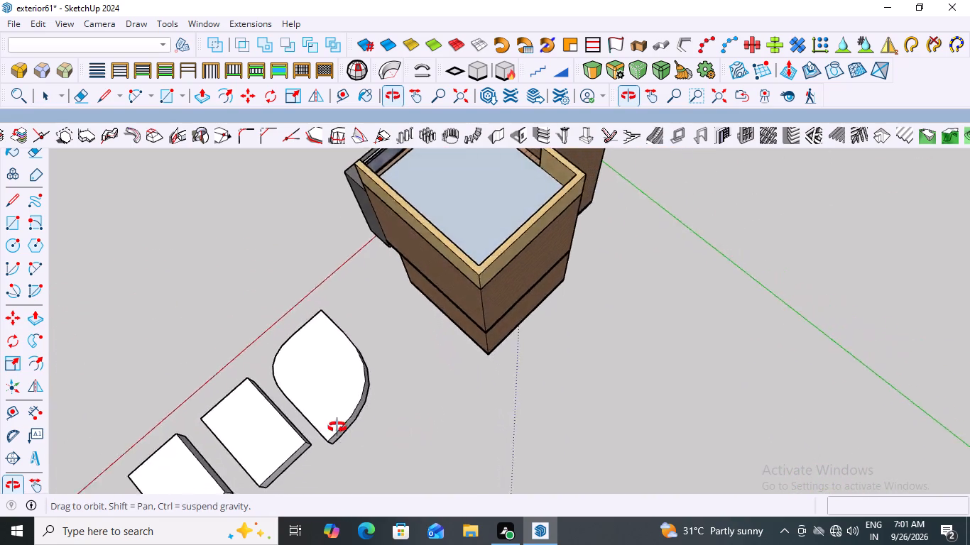
middle_drag(337, 427, 259, 365)
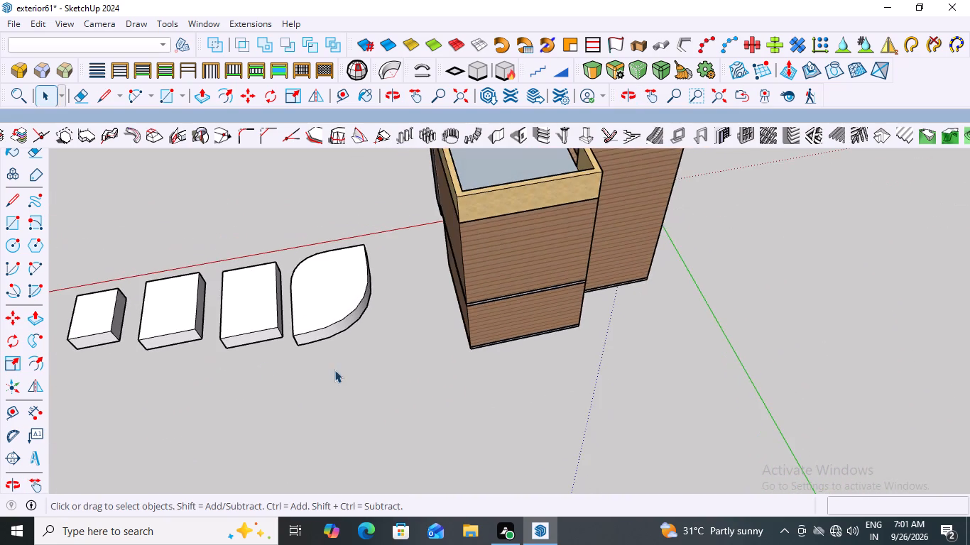
scroll(370, 355, down, 3)
scroll(446, 354, down, 5)
Select all faces and edges of the second block, beside the rounded one, and make them a group.
scroll(373, 378, up, 1)
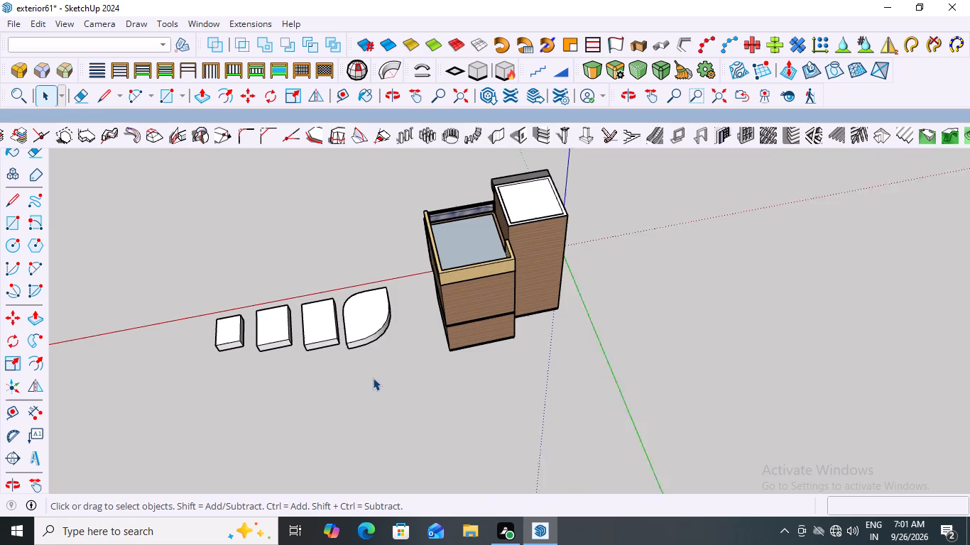
scroll(373, 378, up, 9)
click(310, 304)
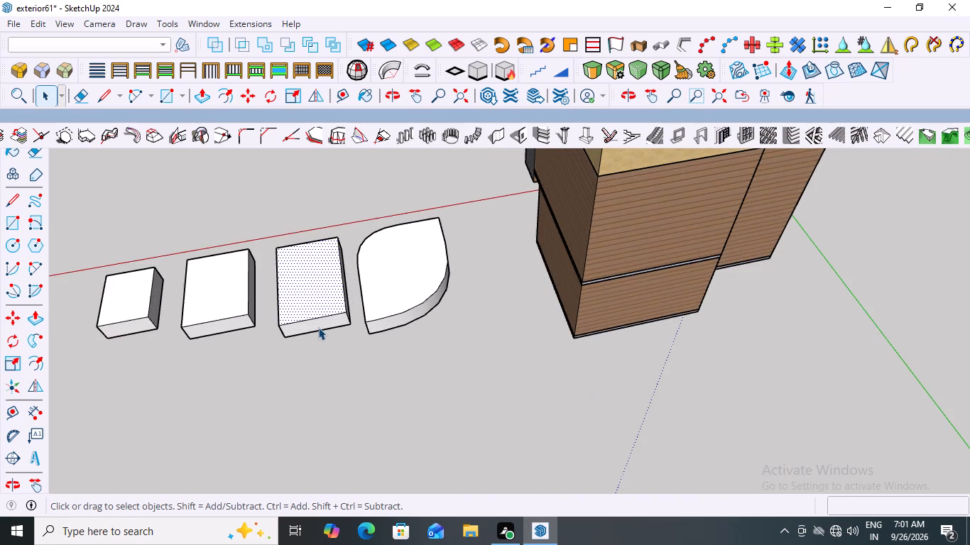
scroll(318, 327, up, 2)
double_click(311, 289)
double_click(313, 292)
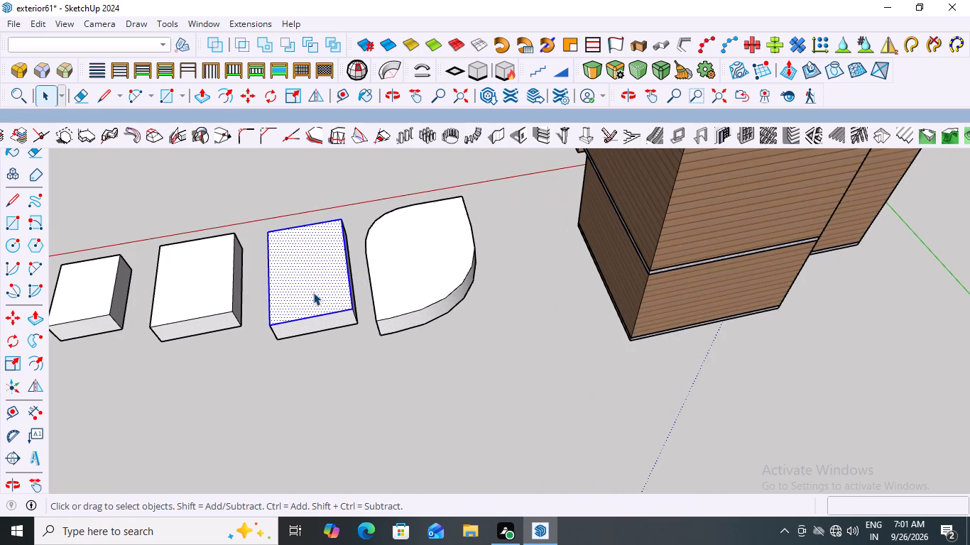
click(313, 292)
right_click(313, 292)
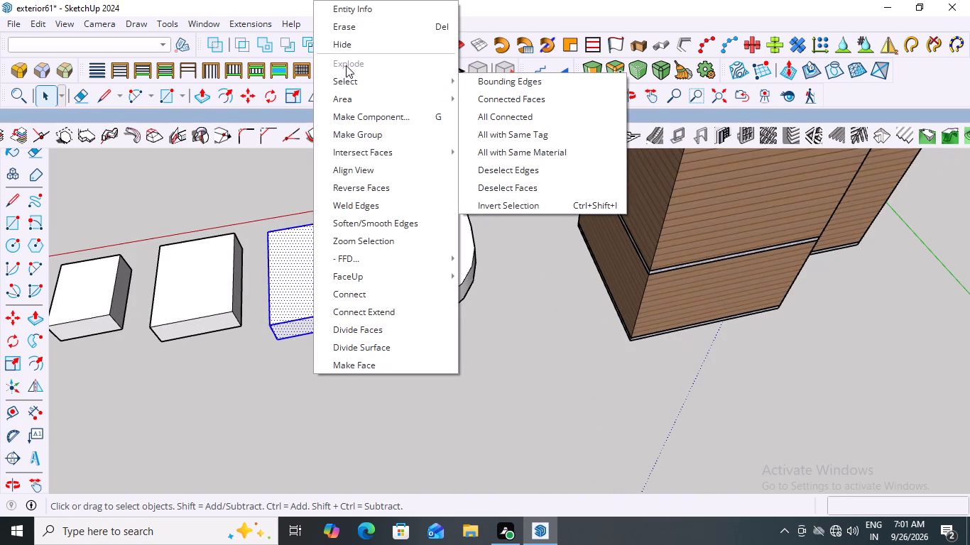
click(353, 136)
Apply a Live Bevel with 4 segments and a 7.62" edge offset to the second block, commit it and leave the group.
scroll(279, 323, up, 2)
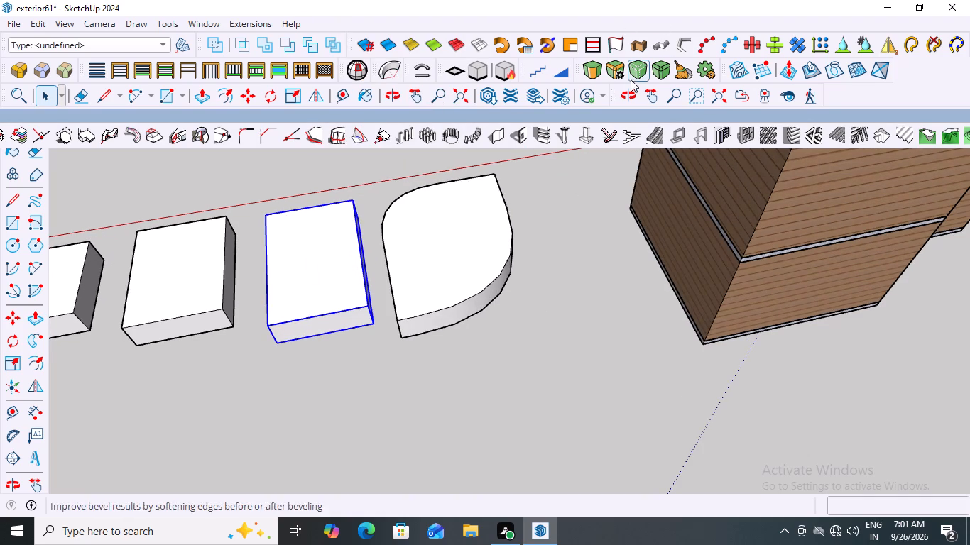
click(634, 72)
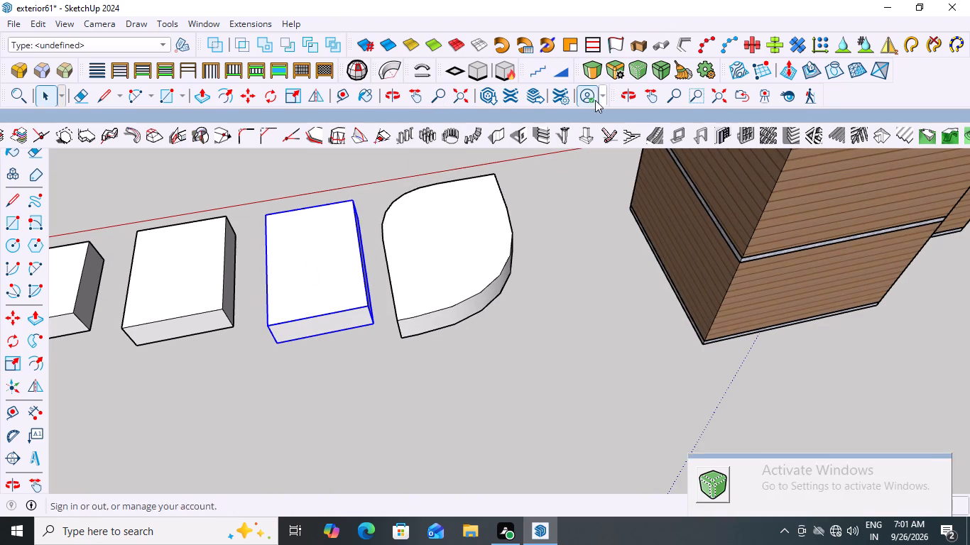
click(618, 70)
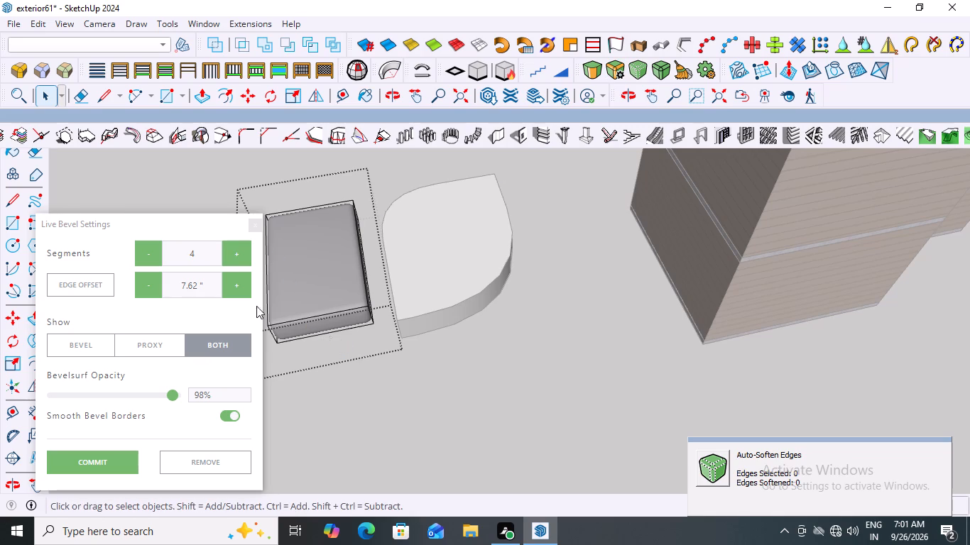
click(92, 458)
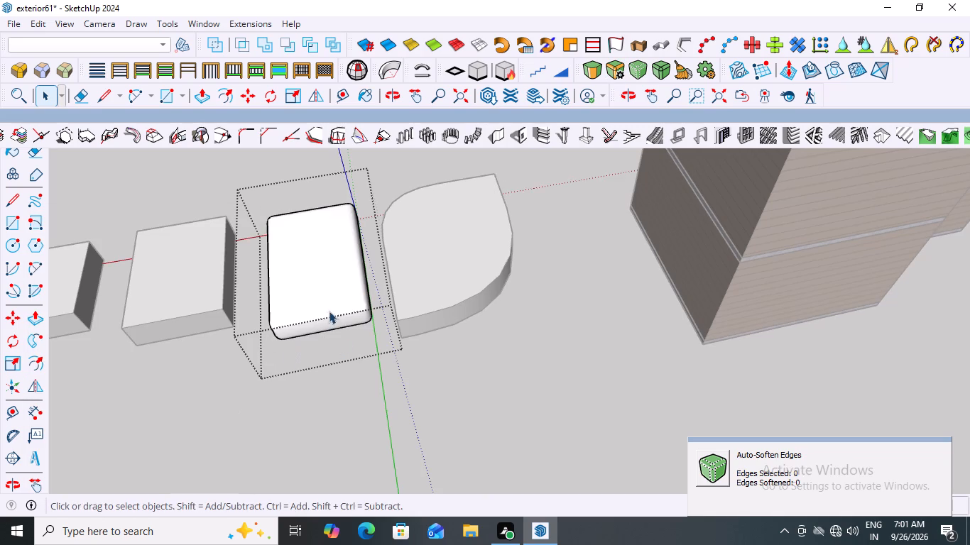
scroll(345, 328, up, 2)
middle_drag(386, 328, 392, 222)
scroll(244, 266, up, 1)
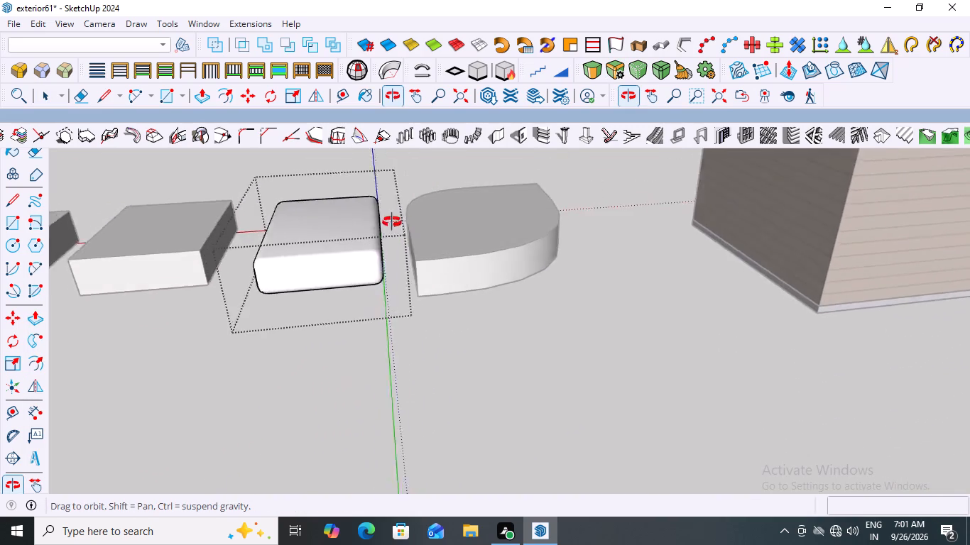
middle_drag(392, 222, 369, 219)
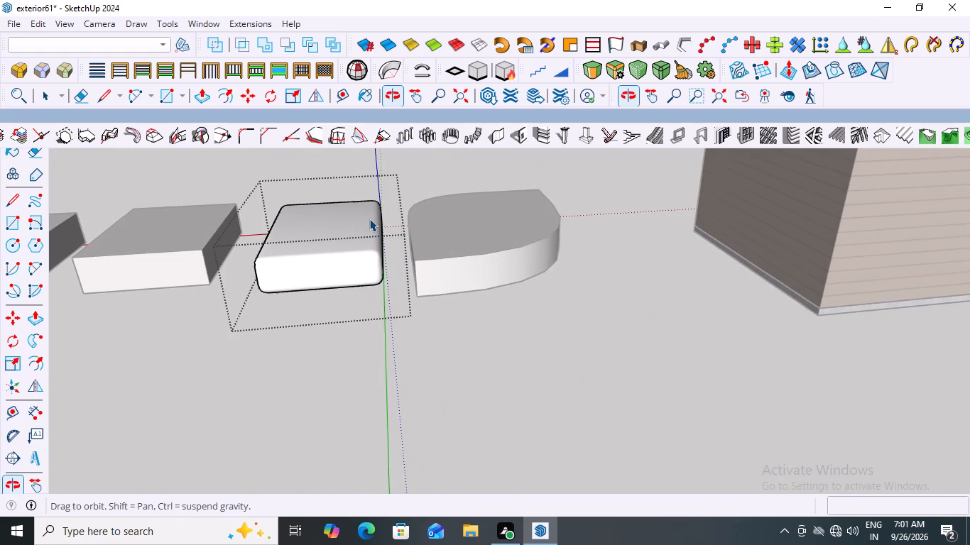
key(space)
click(481, 334)
Examine the bevelled second block alongside the other blocks from low and angled viewpoints.
scroll(320, 310, down, 3)
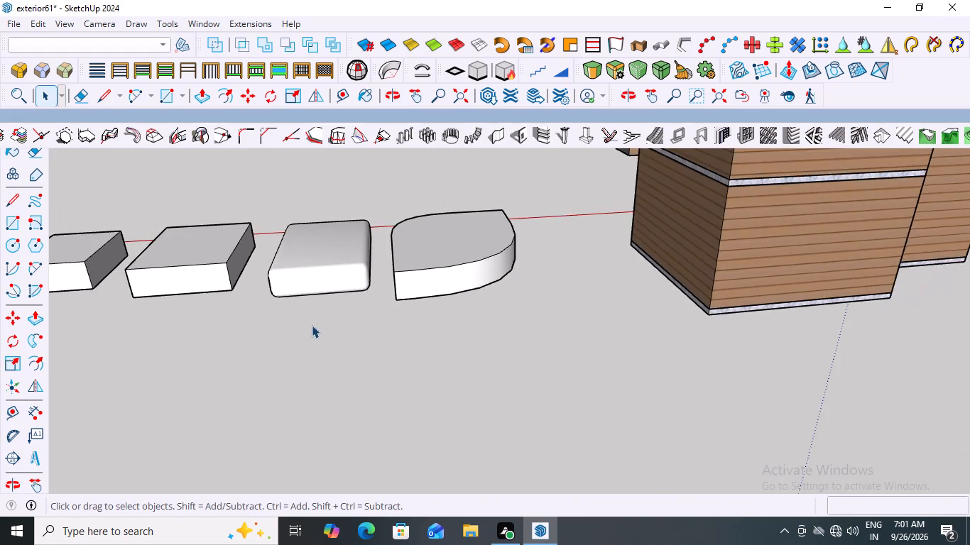
middle_drag(310, 324, 421, 299)
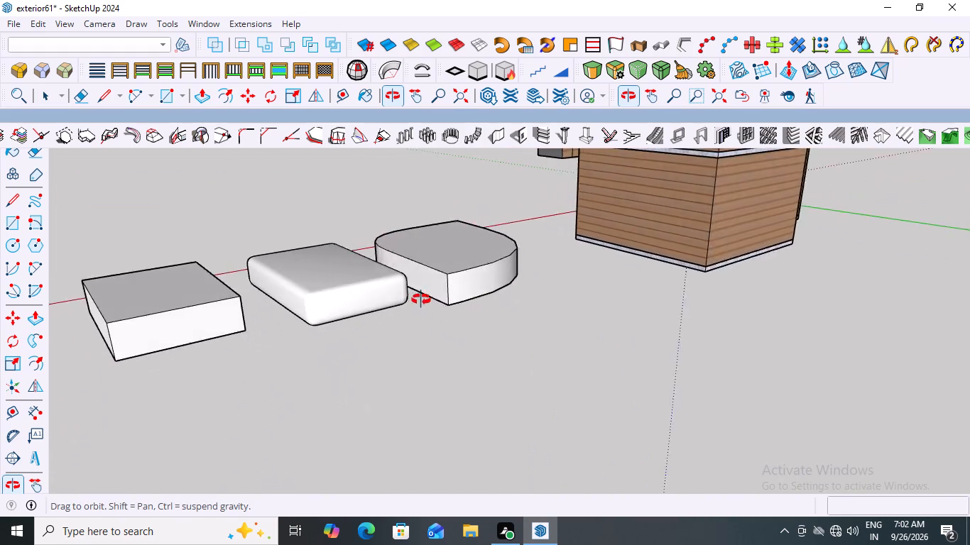
middle_drag(421, 299, 314, 270)
scroll(314, 270, up, 2)
scroll(314, 270, down, 9)
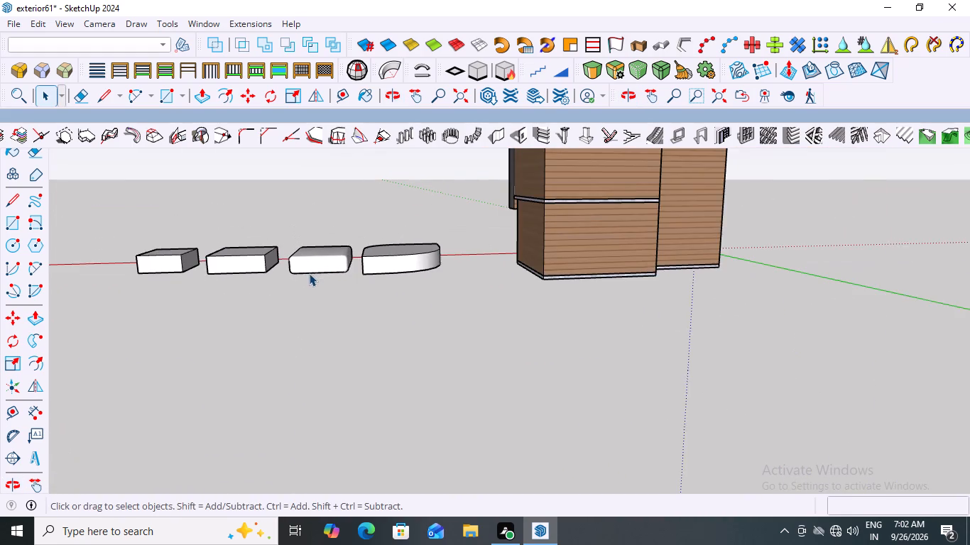
scroll(309, 273, down, 1)
middle_drag(432, 385, 474, 387)
scroll(322, 297, down, 1)
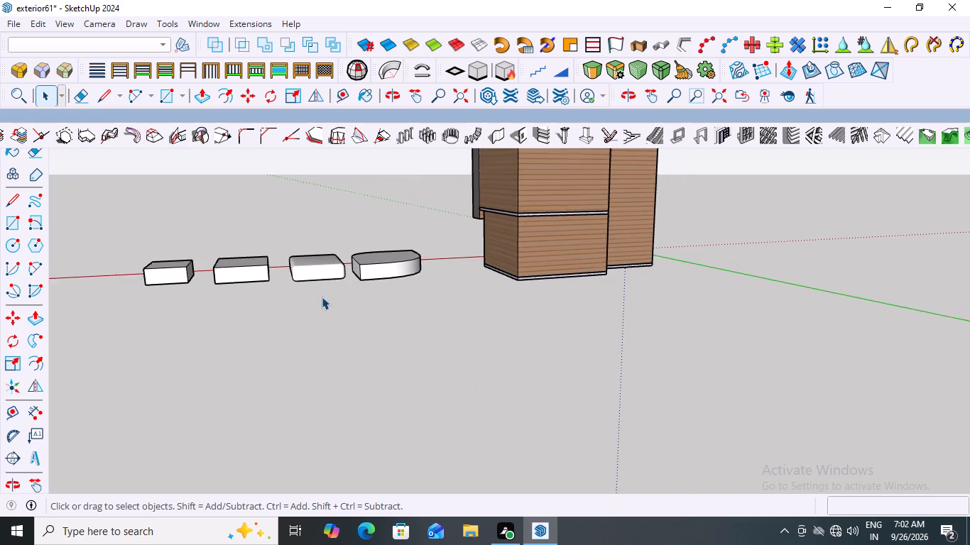
scroll(322, 297, down, 1)
middle_drag(362, 363, 370, 374)
middle_drag(270, 268, 300, 314)
middle_click(317, 346)
Select all faces and edges of the third block, beside the bevelled one, and make them a group.
scroll(215, 308, up, 3)
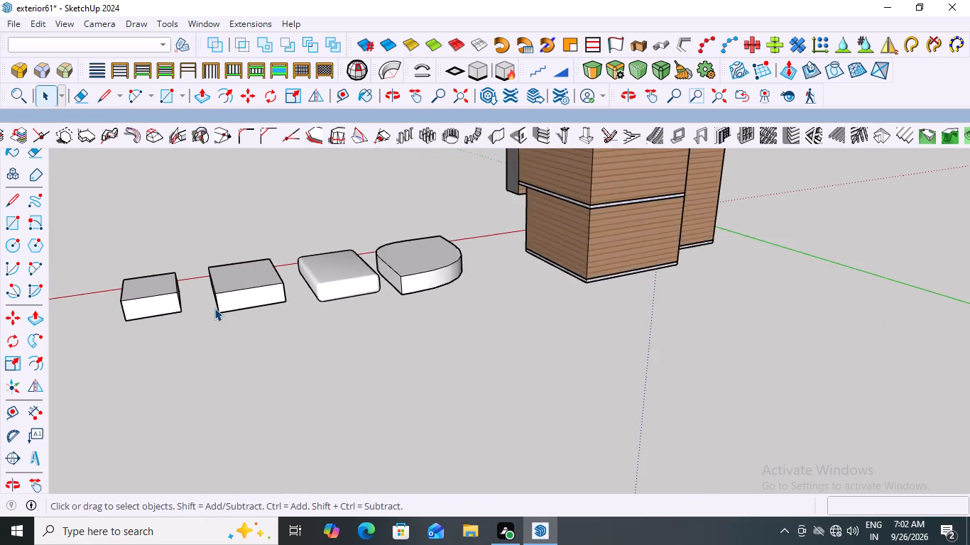
scroll(214, 308, up, 3)
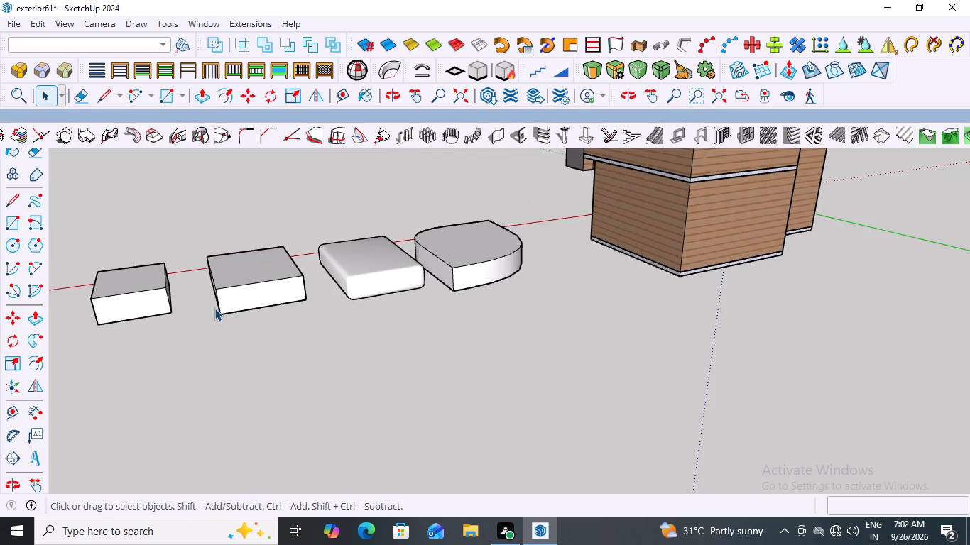
scroll(310, 229, up, 3)
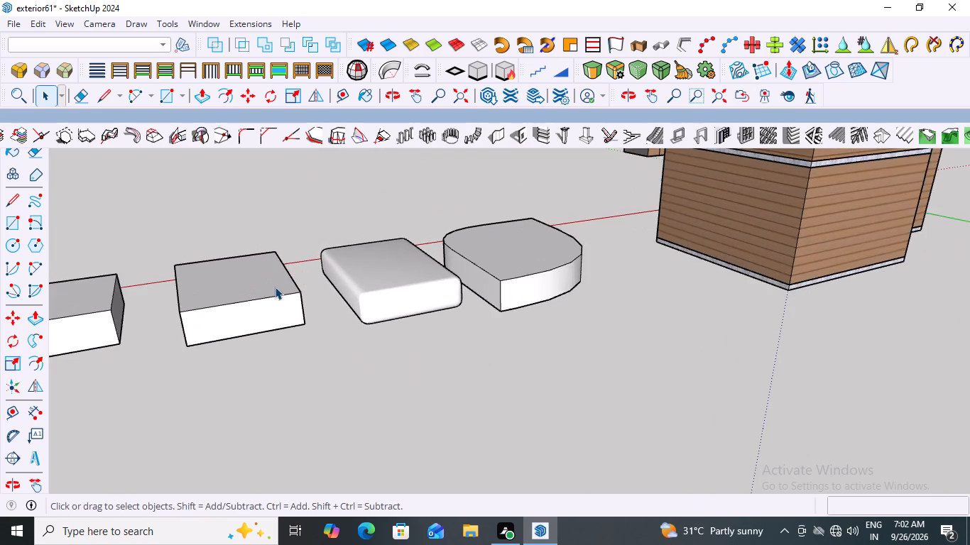
scroll(275, 287, up, 3)
triple_click(269, 287)
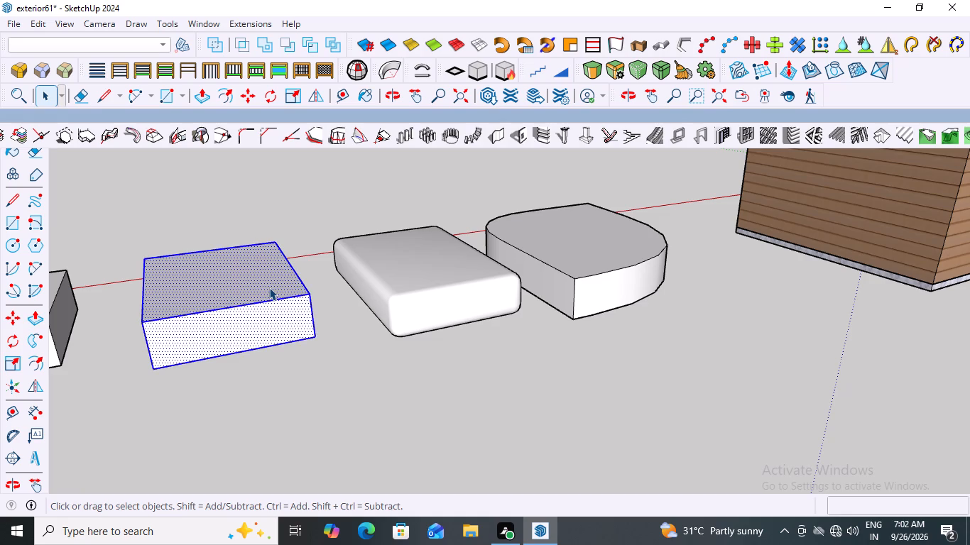
triple_click(269, 287)
click(269, 287)
right_click(269, 287)
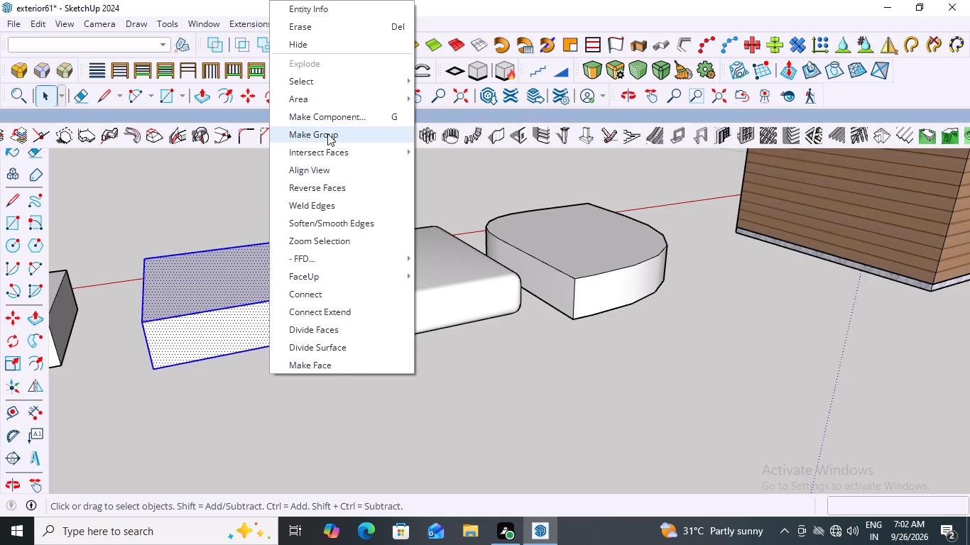
click(327, 133)
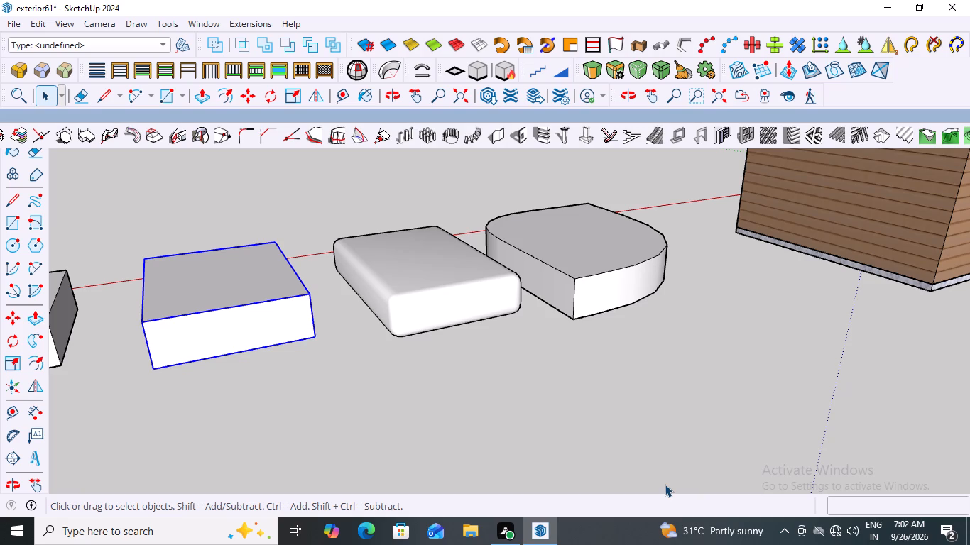
Round the edges of the fourth block, farthest from the house, using Round Corner with a 1' offset and 6 segments.
scroll(479, 351, down, 7)
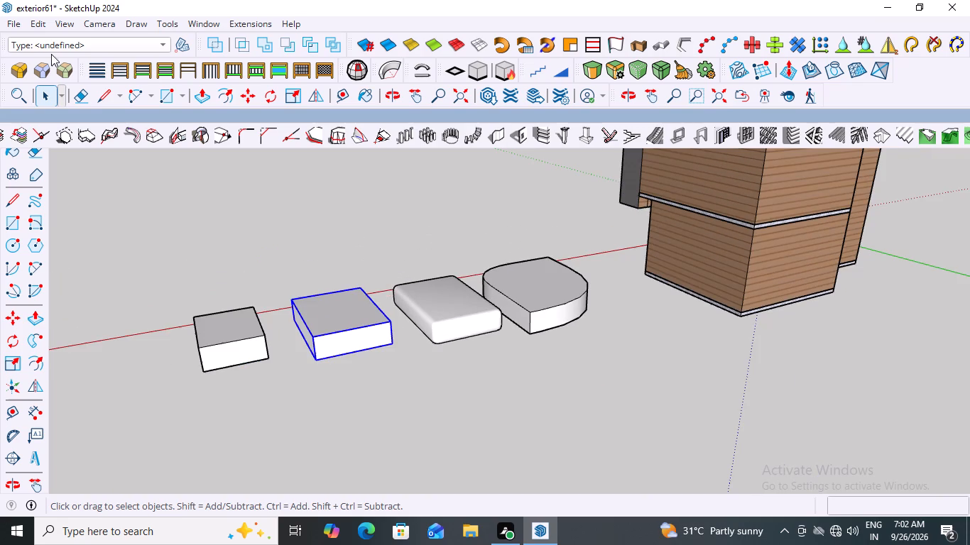
scroll(268, 310, up, 3)
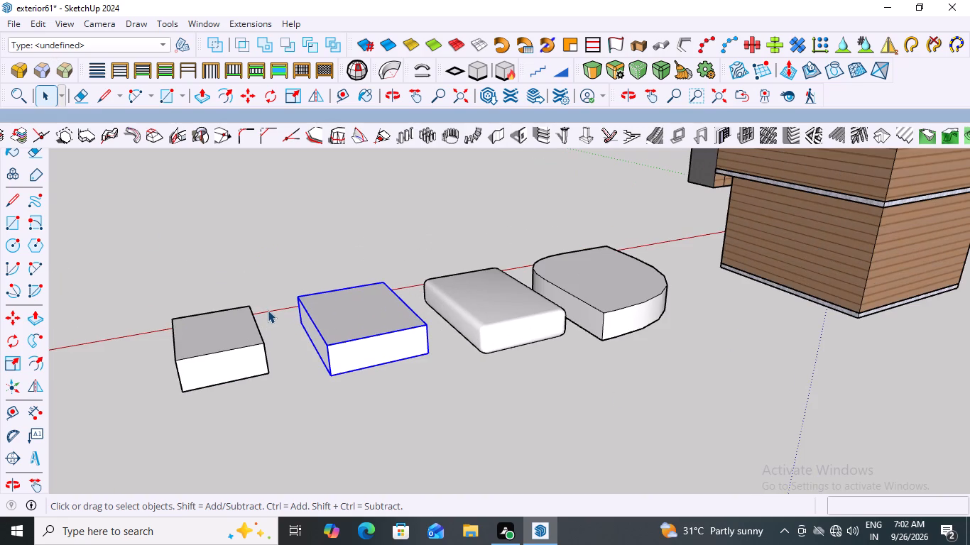
scroll(322, 515, down, 7)
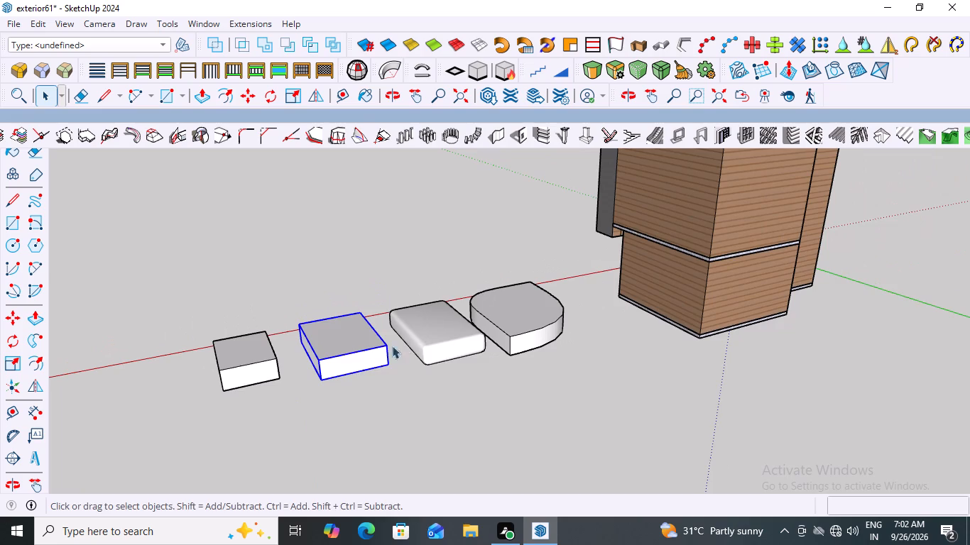
middle_drag(444, 348, 408, 416)
scroll(275, 444, up, 5)
scroll(334, 385, up, 1)
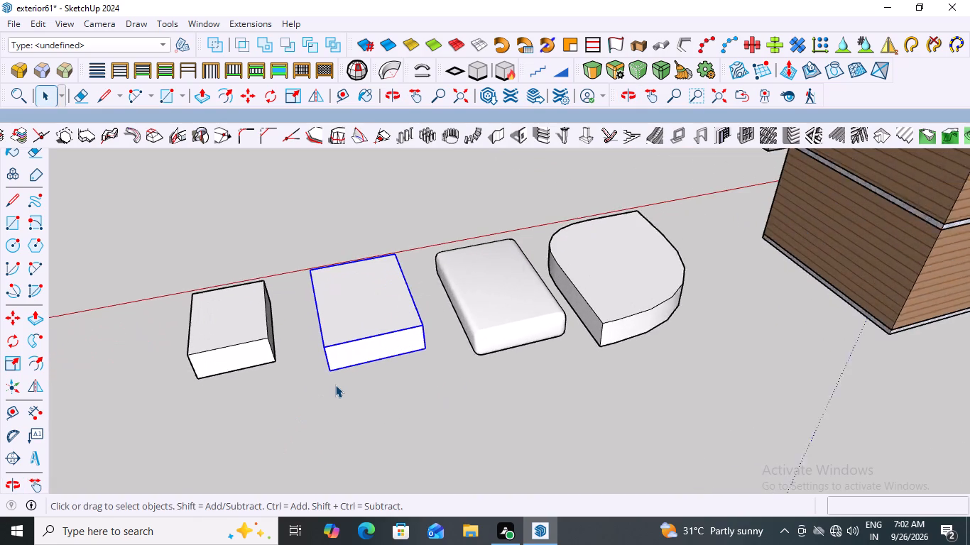
scroll(335, 385, up, 1)
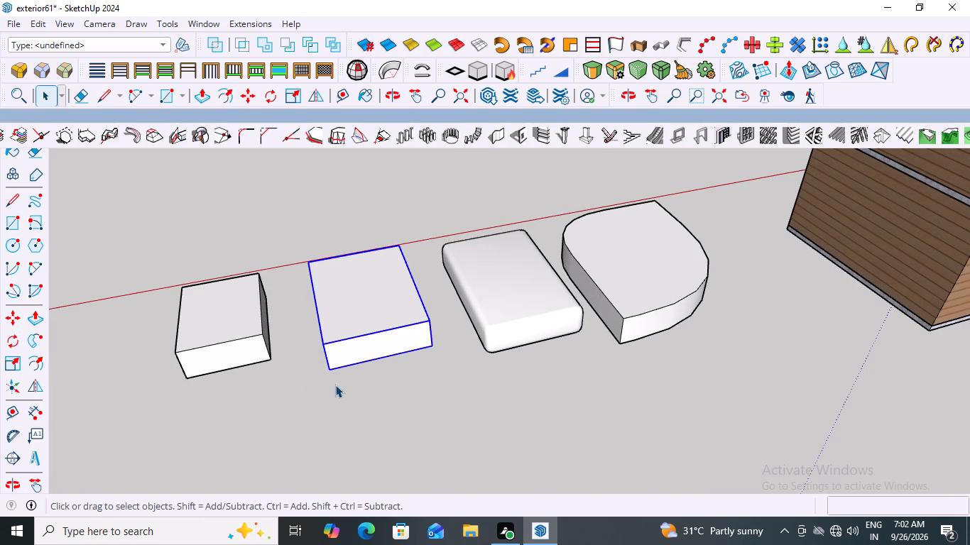
scroll(335, 385, up, 1)
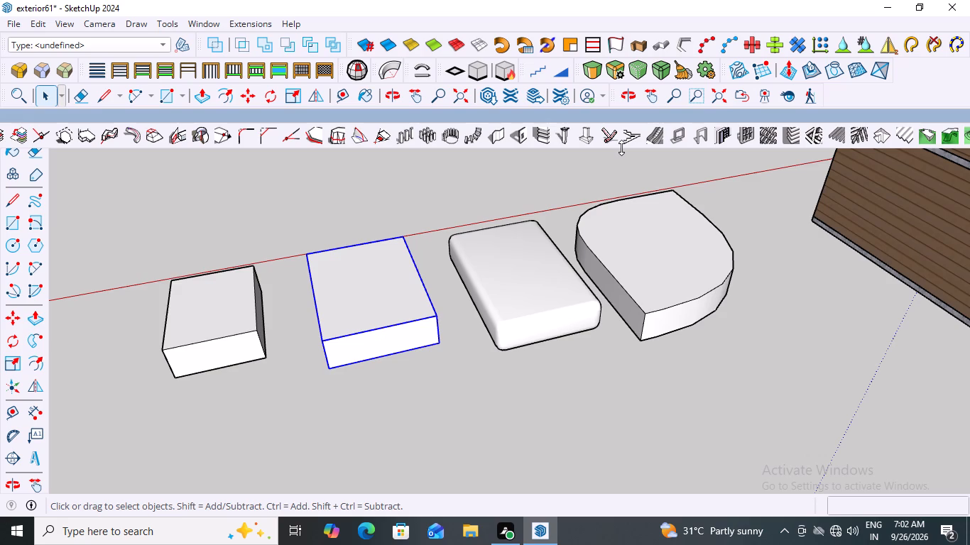
click(12, 69)
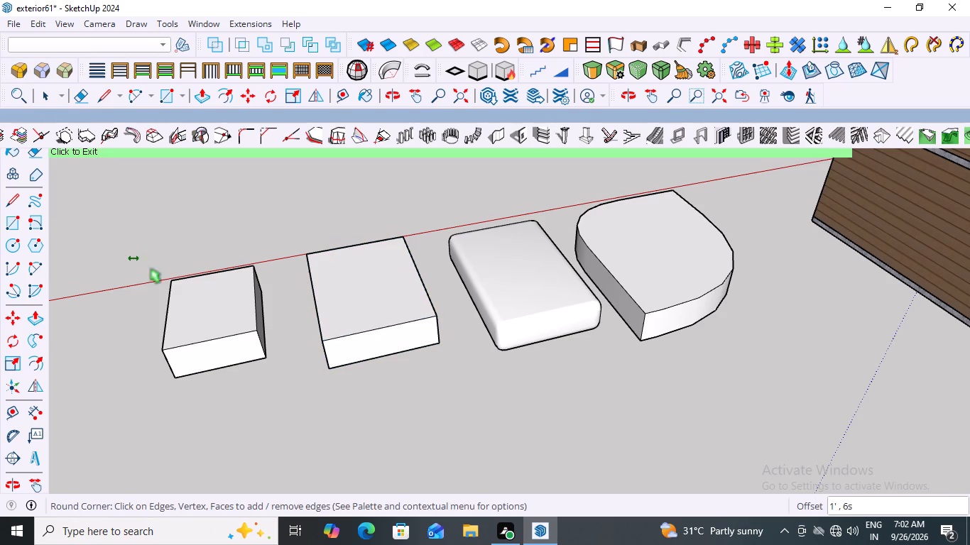
scroll(263, 344, up, 2)
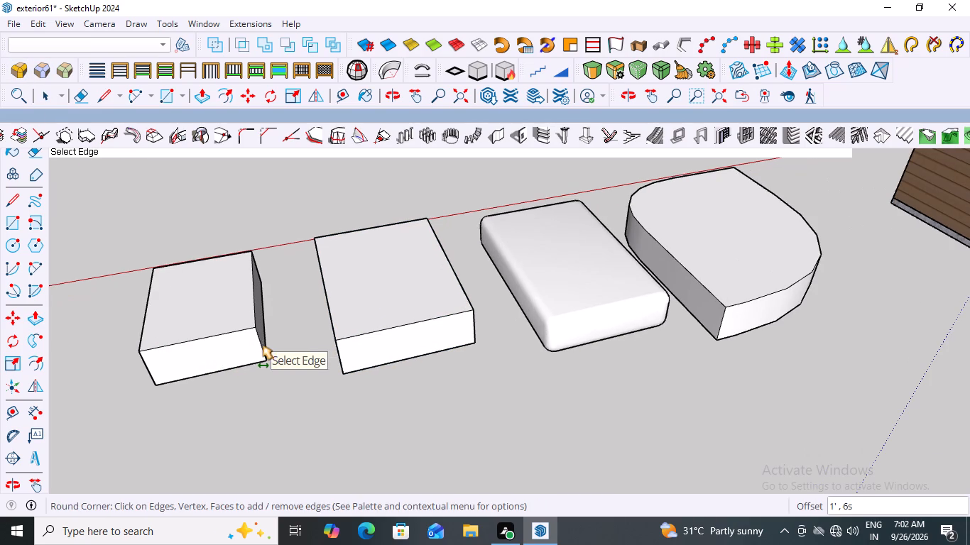
click(259, 343)
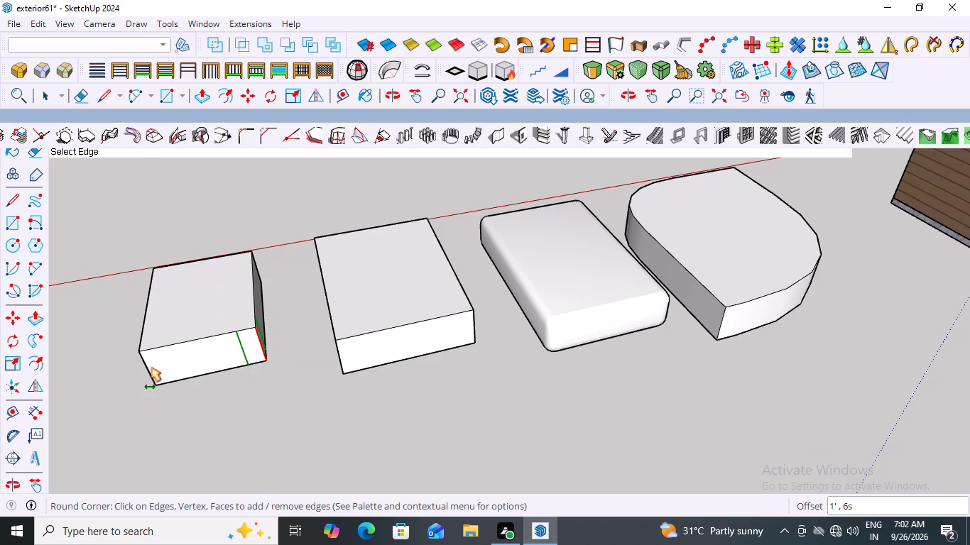
scroll(147, 383, up, 5)
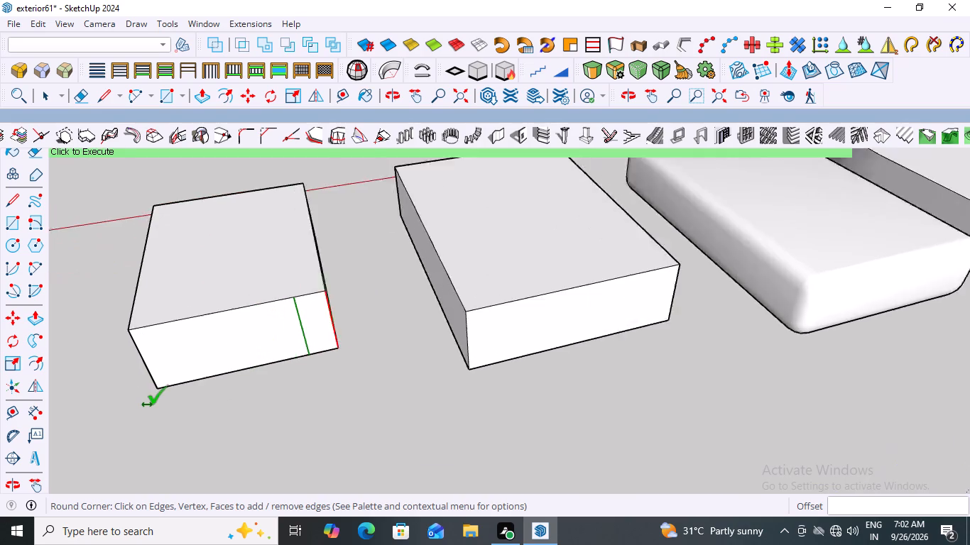
scroll(147, 383, up, 6)
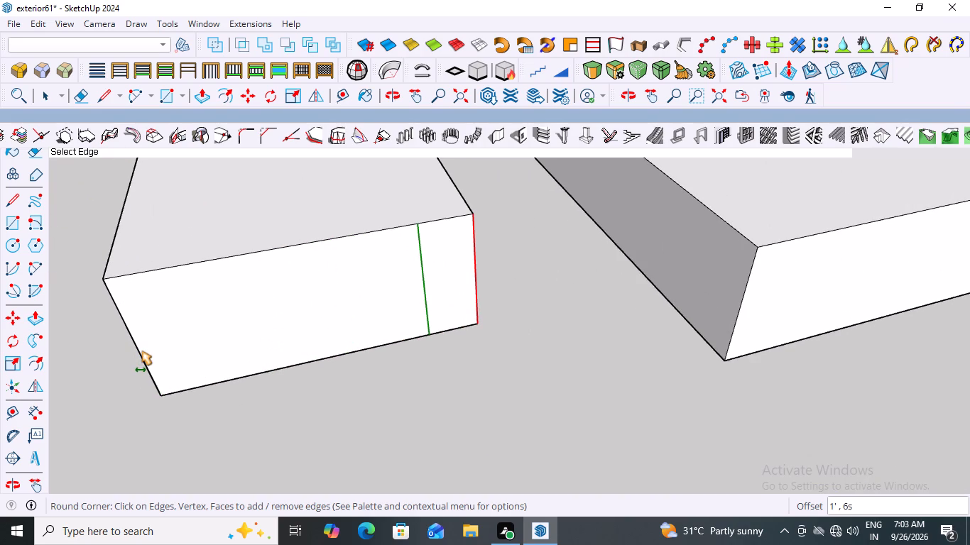
click(141, 349)
scroll(205, 375, down, 12)
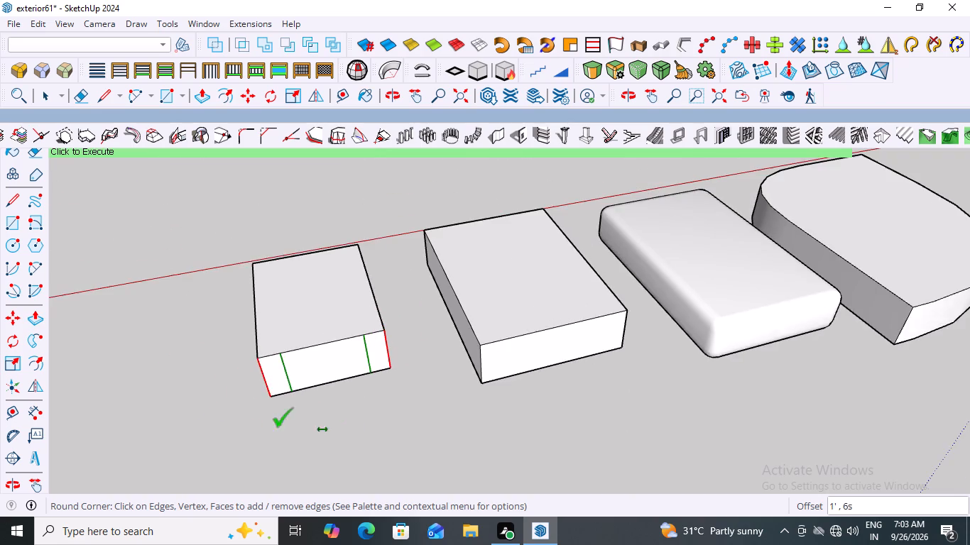
middle_drag(190, 395, 396, 351)
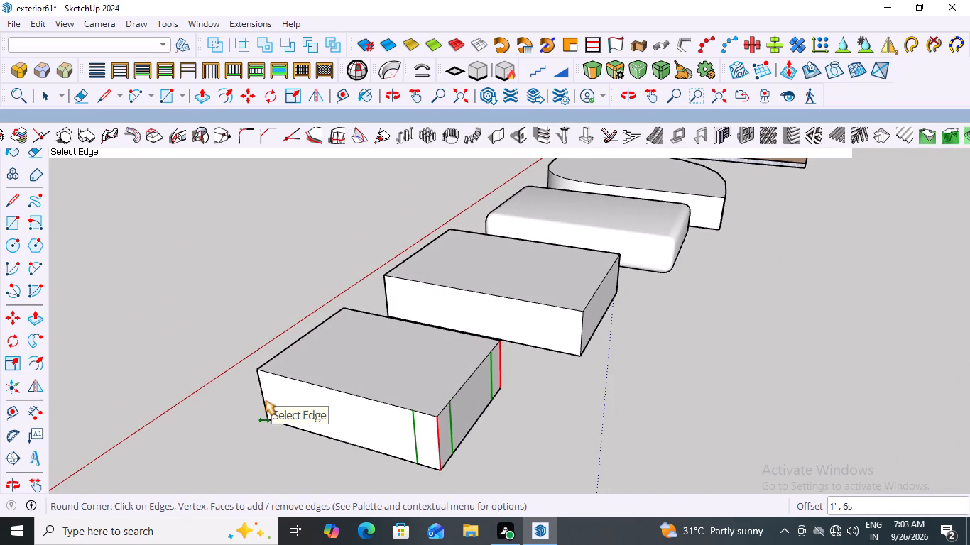
click(261, 393)
scroll(210, 408, down, 3)
middle_drag(209, 406, 438, 440)
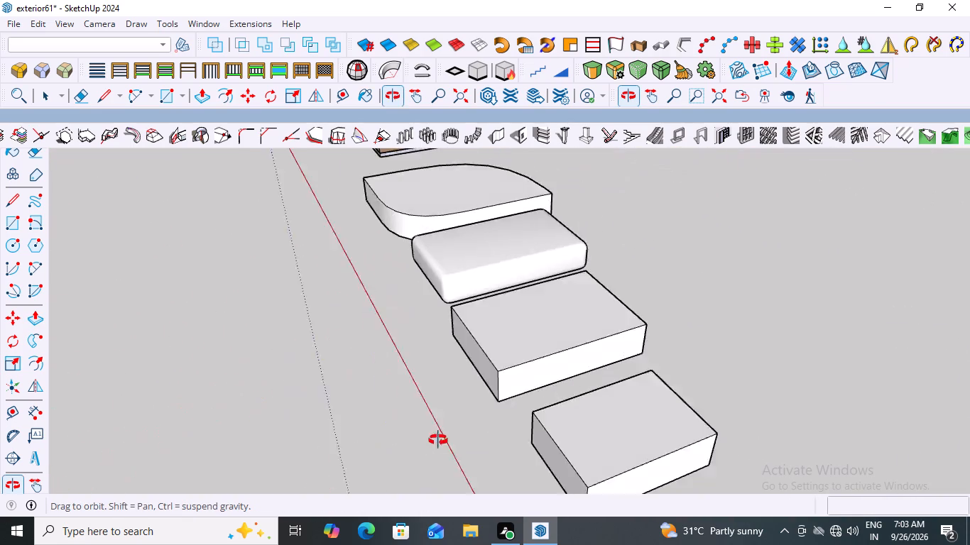
middle_drag(438, 440, 626, 412)
scroll(721, 338, up, 11)
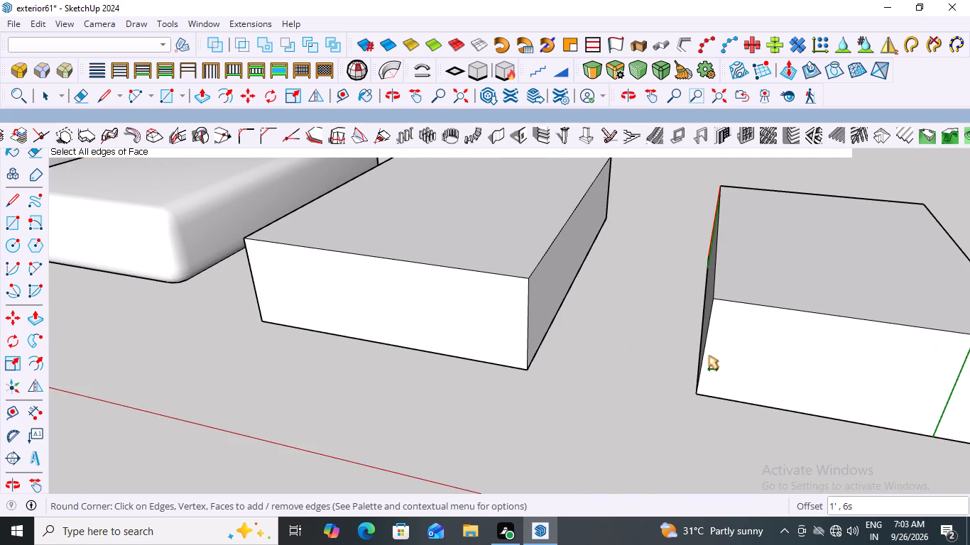
click(699, 351)
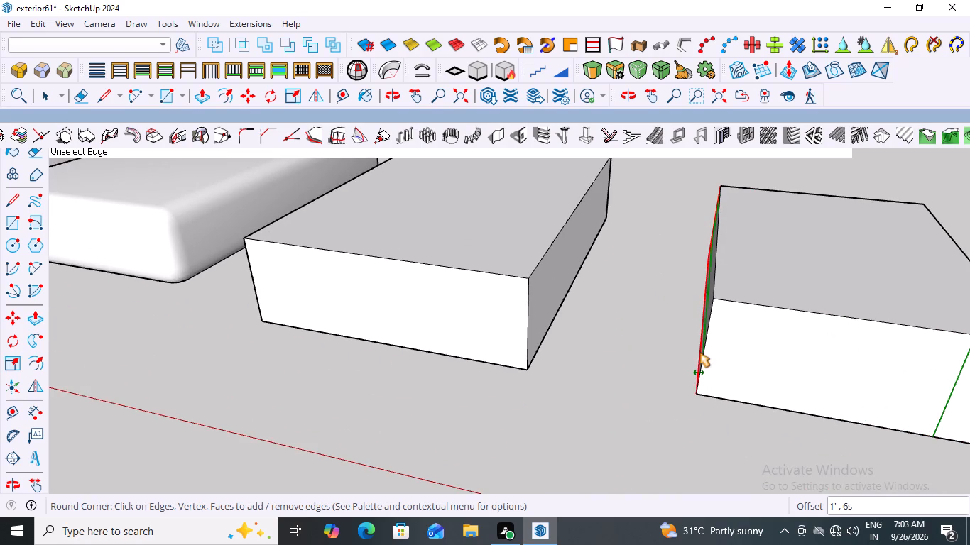
double_click(699, 351)
scroll(565, 374, down, 6)
scroll(507, 380, down, 1)
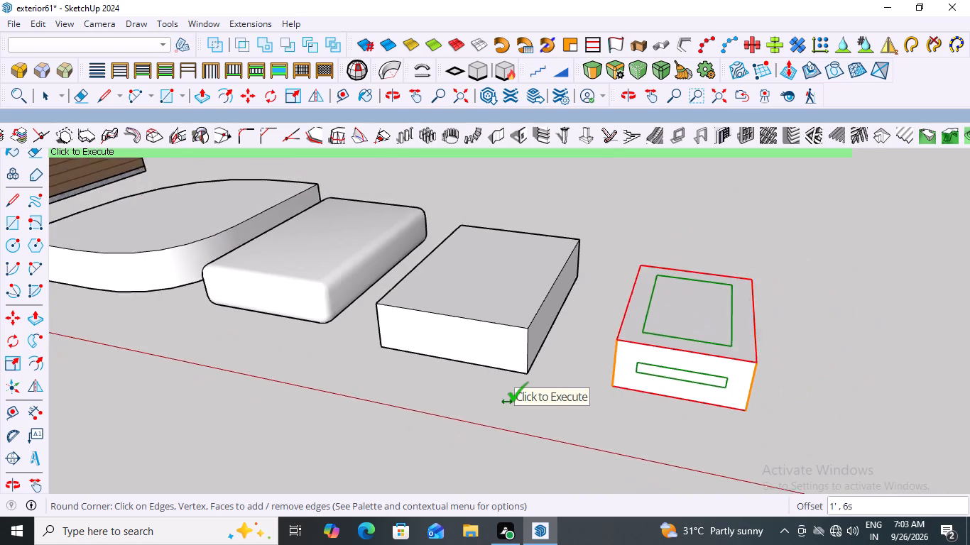
scroll(507, 380, down, 7)
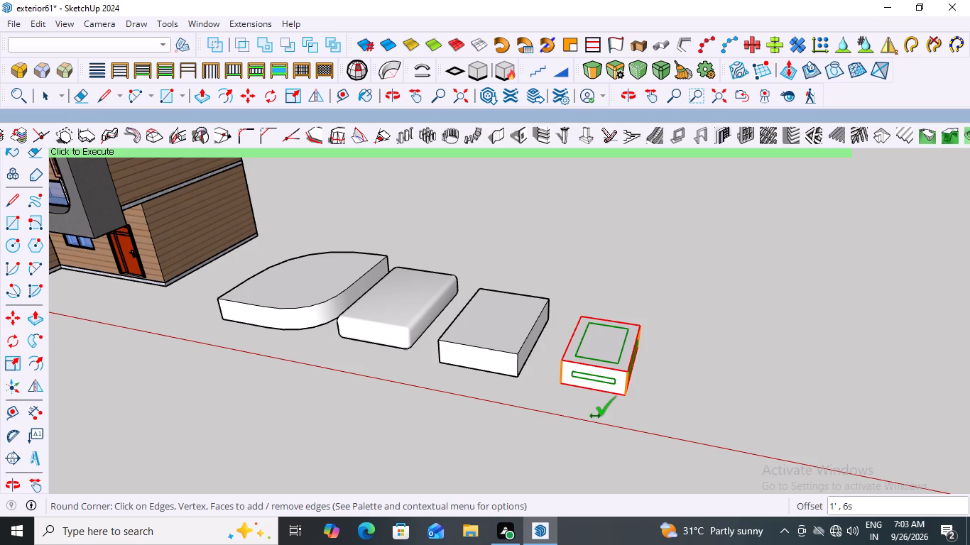
scroll(595, 395, up, 11)
key(Return)
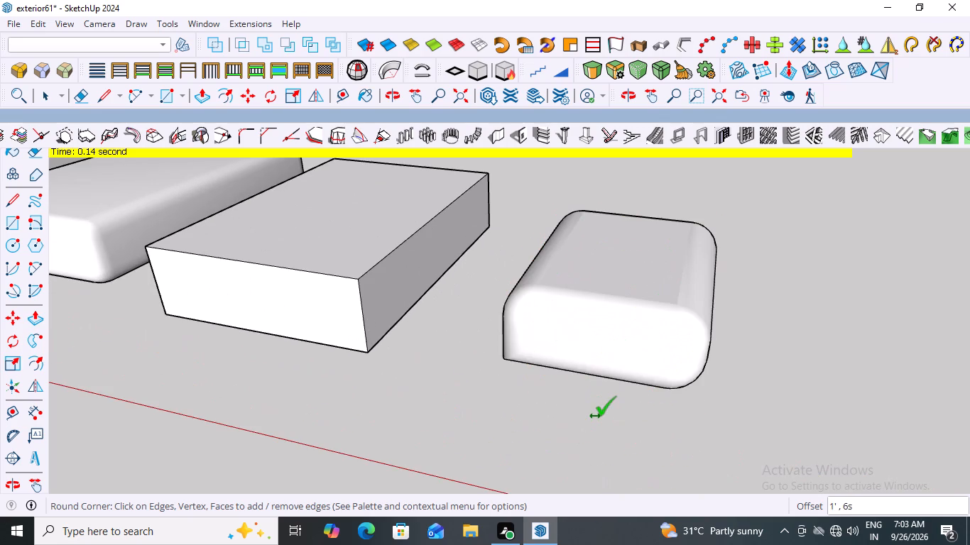
Leave Round Corner and examine the fourth block's rounded edges alongside the rest of the row from several angles.
scroll(595, 395, down, 9)
middle_drag(790, 387, 516, 372)
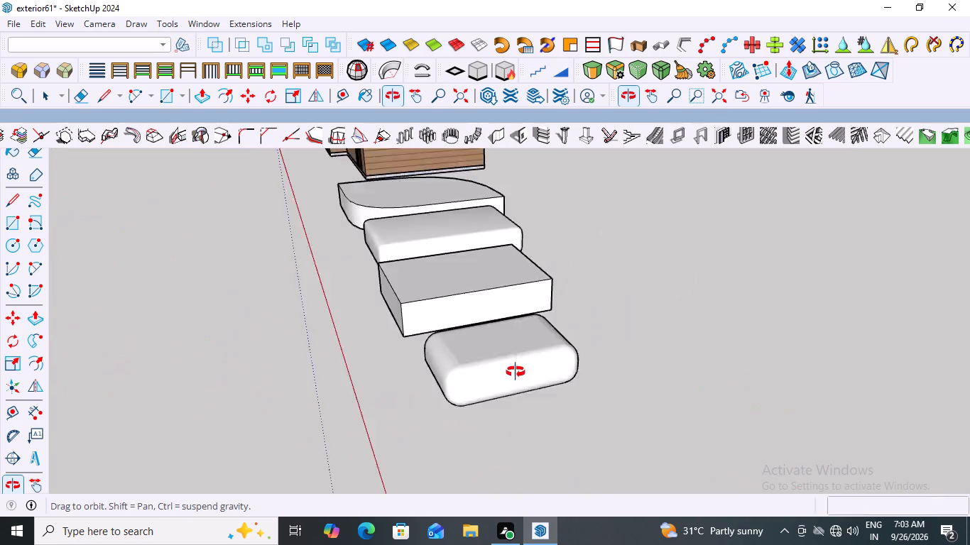
middle_drag(516, 372, 843, 372)
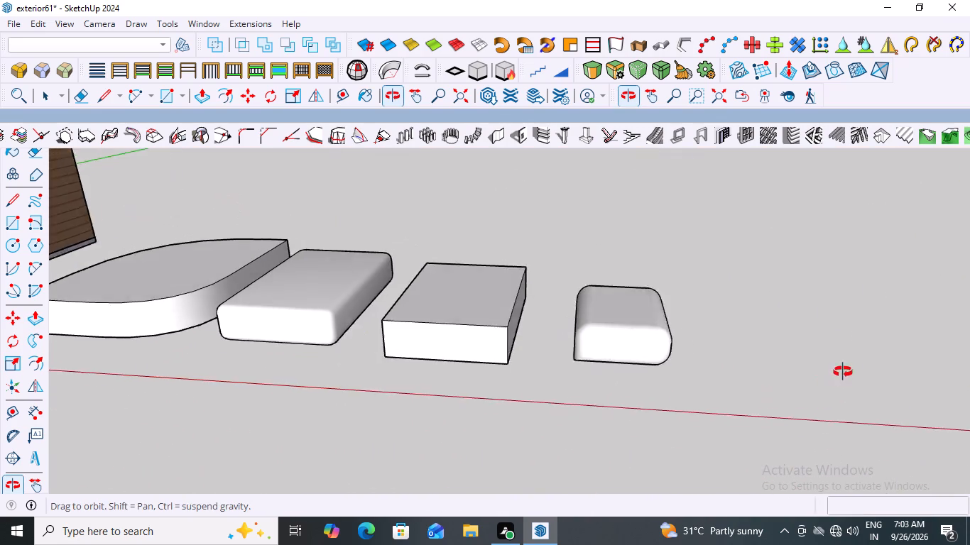
middle_drag(843, 372, 905, 349)
scroll(623, 306, up, 12)
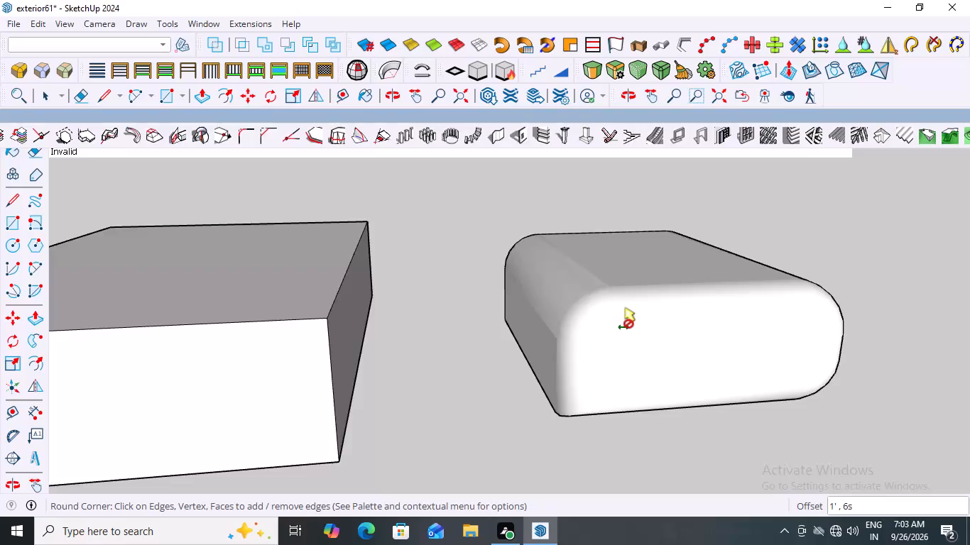
scroll(623, 306, down, 18)
key(space)
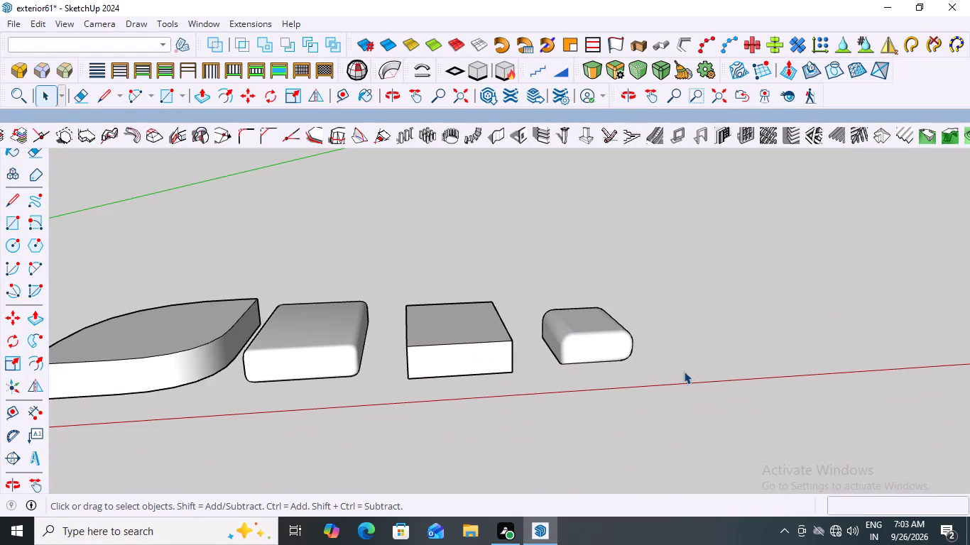
click(630, 381)
click(651, 345)
middle_drag(687, 332, 372, 351)
middle_click(369, 349)
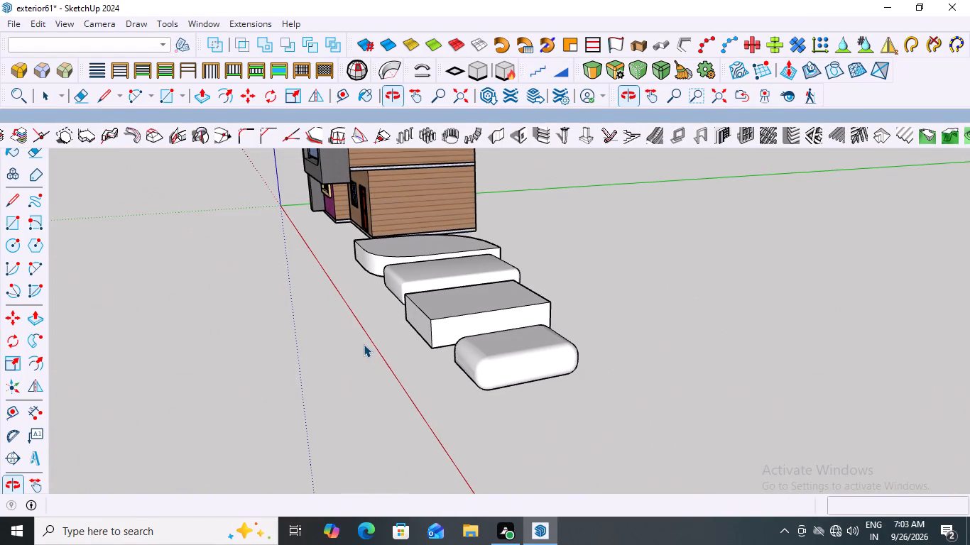
scroll(435, 403, up, 2)
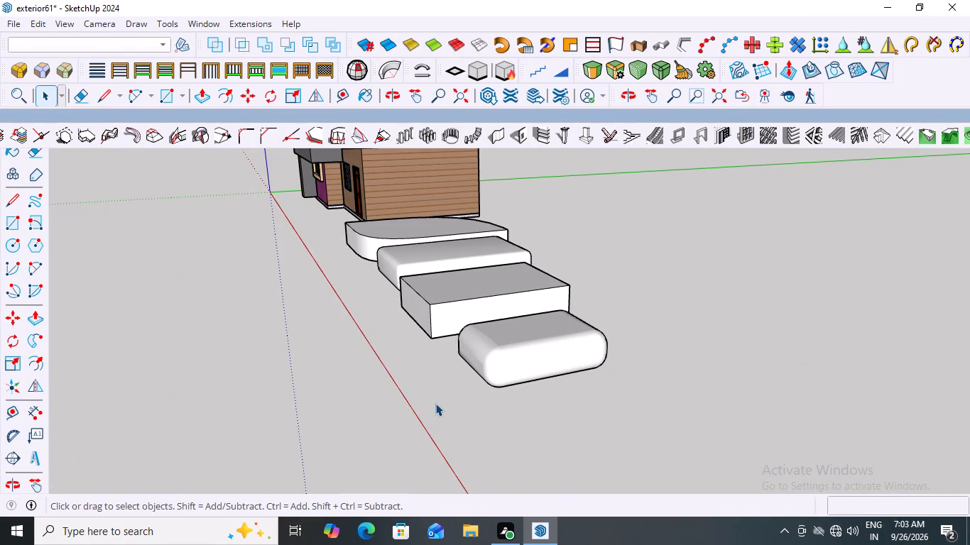
scroll(498, 373, down, 5)
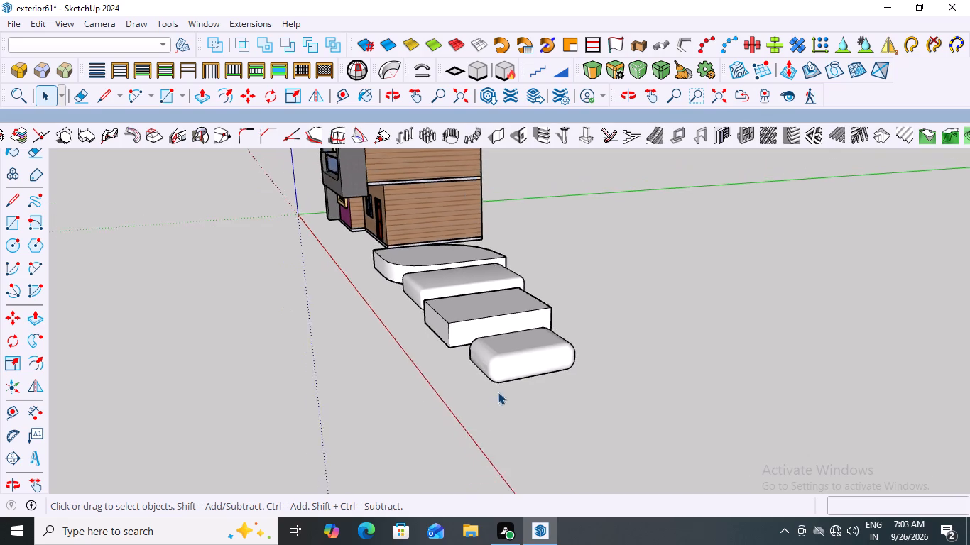
middle_drag(491, 400, 583, 421)
scroll(606, 383, up, 6)
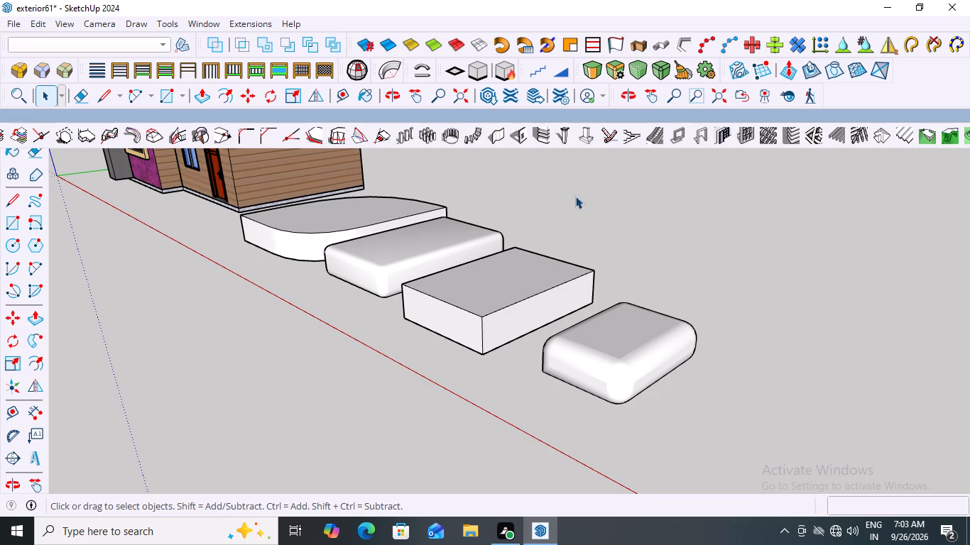
Open the third block's group, select all its faces and edges, and make them a nested group.
scroll(579, 268, up, 2)
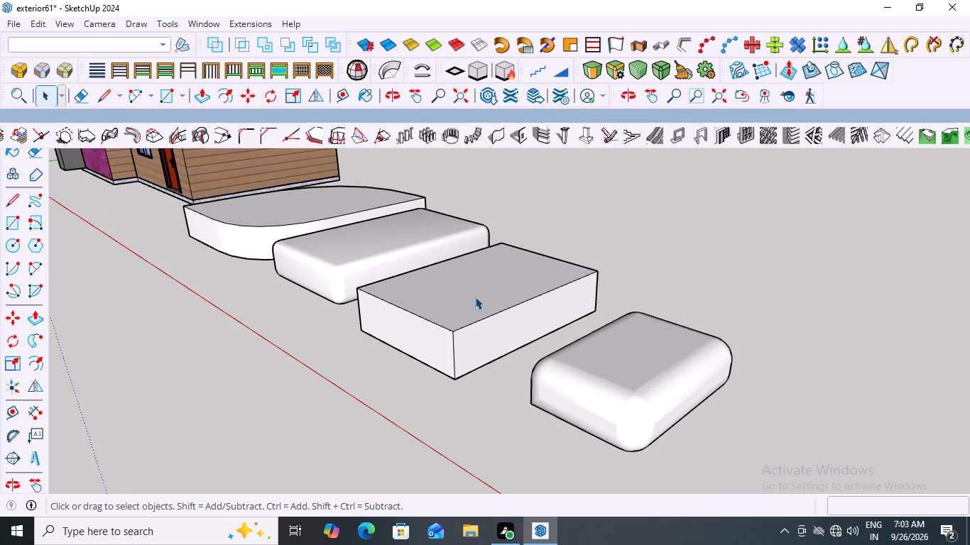
double_click(475, 297)
double_click(475, 297)
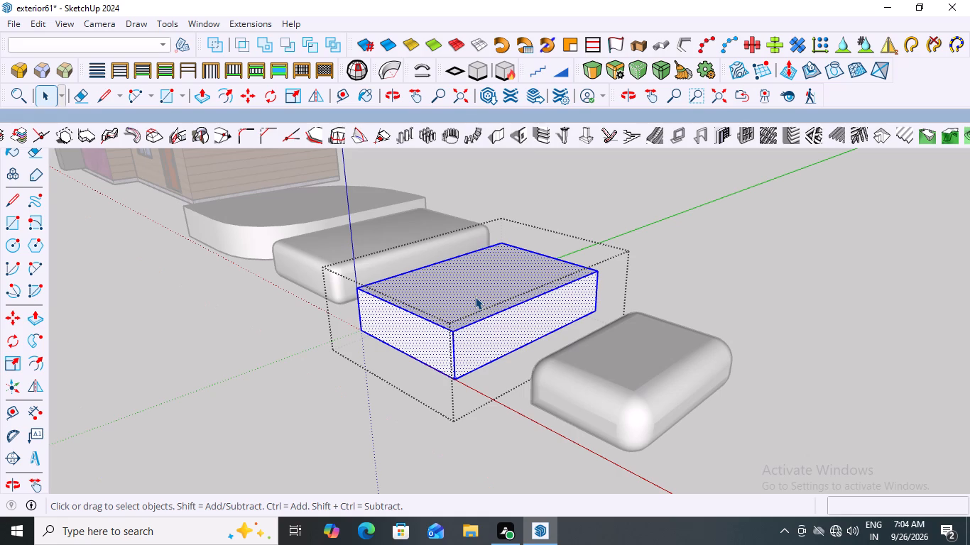
right_click(475, 297)
click(511, 137)
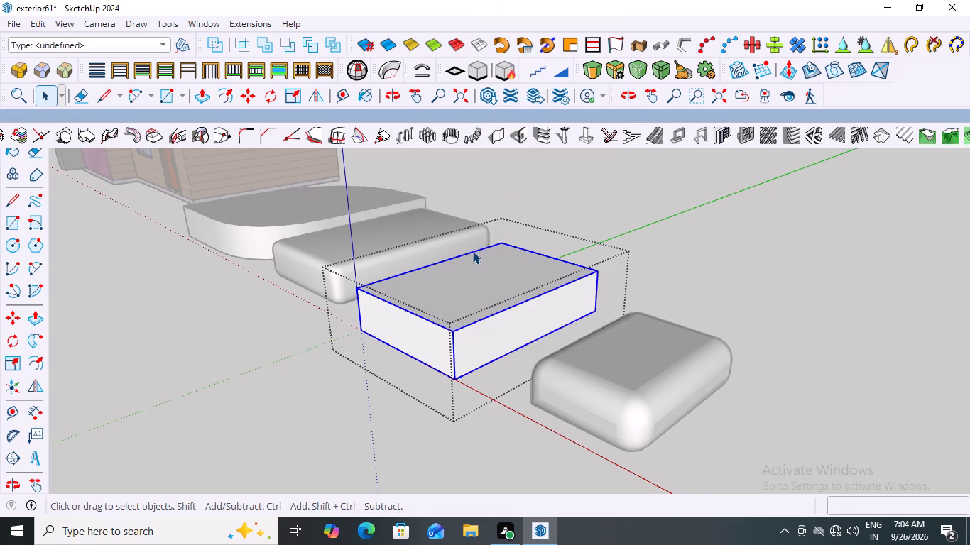
Inside the nested group, round the third block's near vertical corner edge using Round Corner with about a 5' 7" offset and 6 segments.
scroll(472, 258, down, 5)
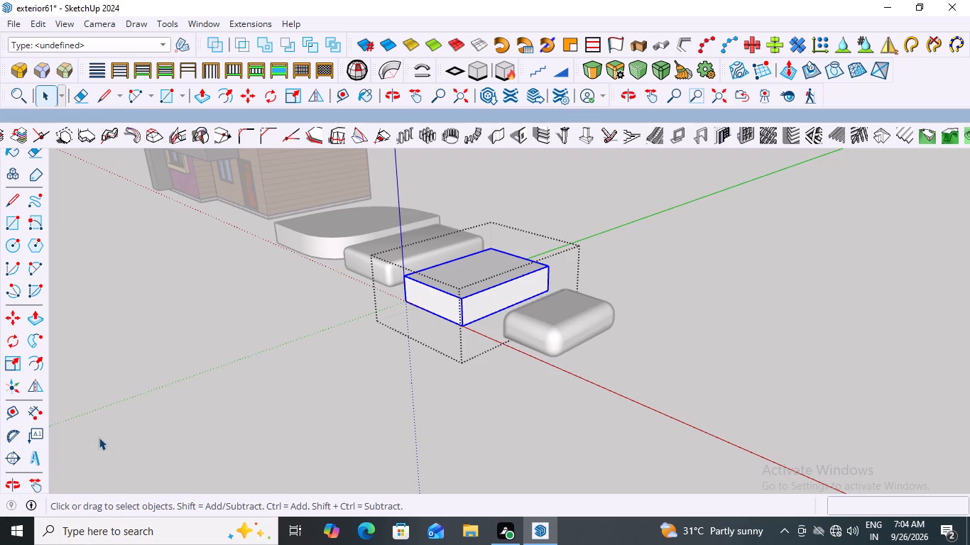
scroll(513, 298, up, 3)
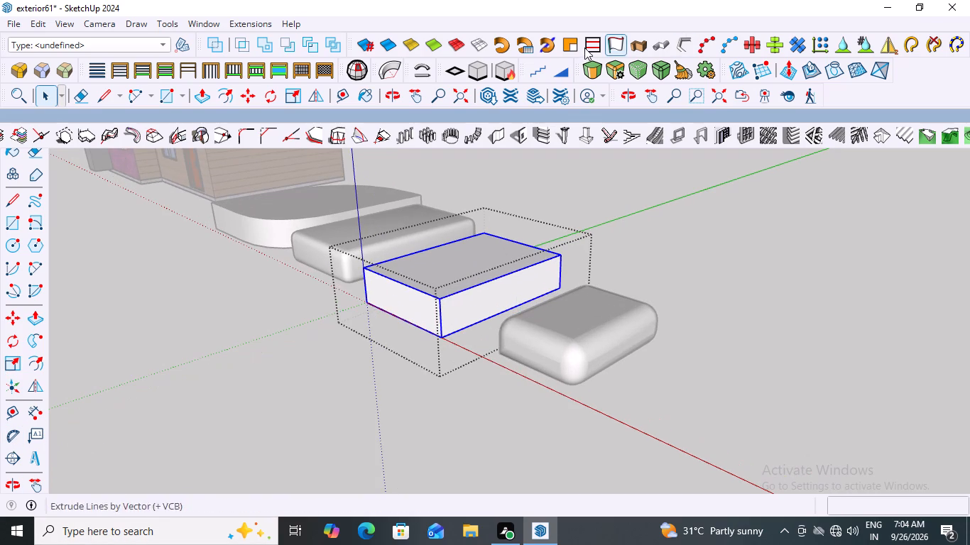
scroll(403, 360, up, 9)
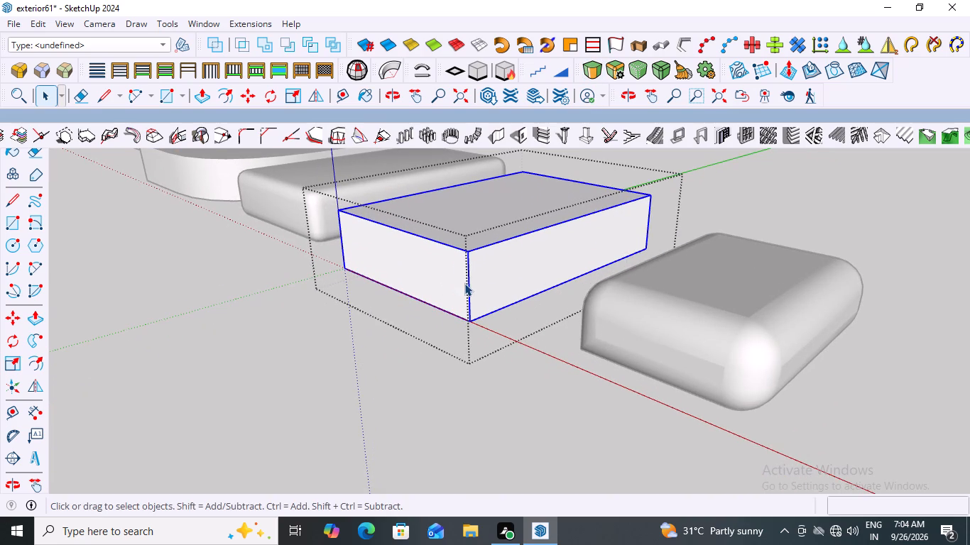
click(464, 283)
double_click(469, 287)
click(469, 287)
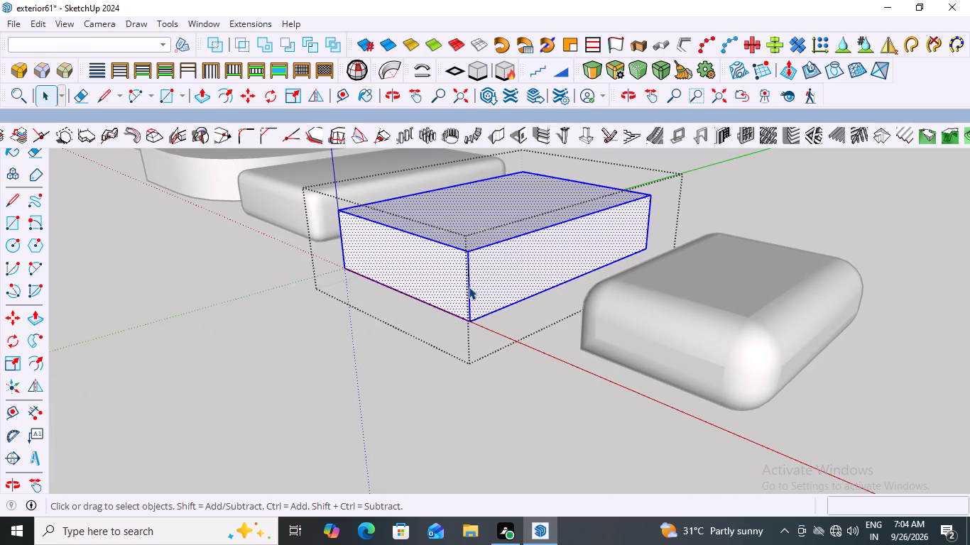
click(469, 276)
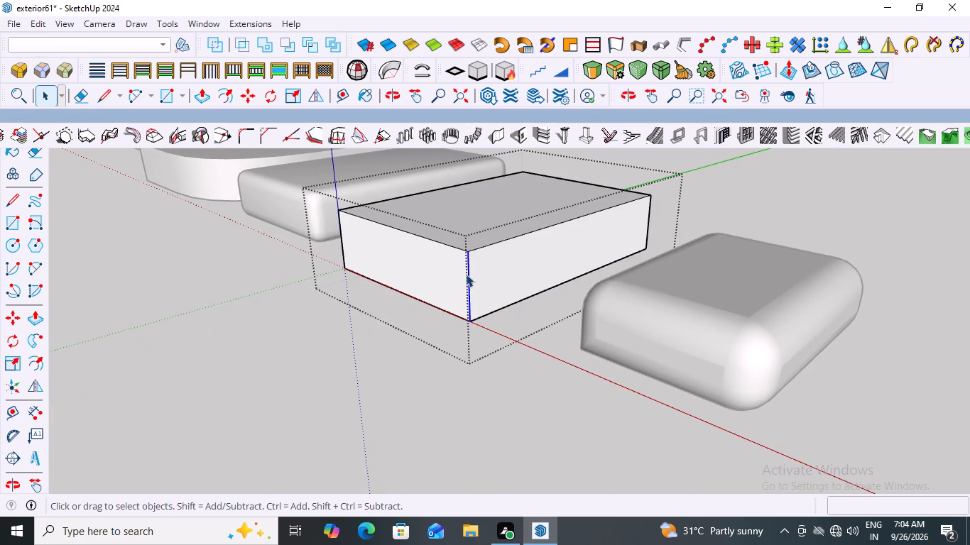
click(592, 63)
scroll(481, 282, up, 3)
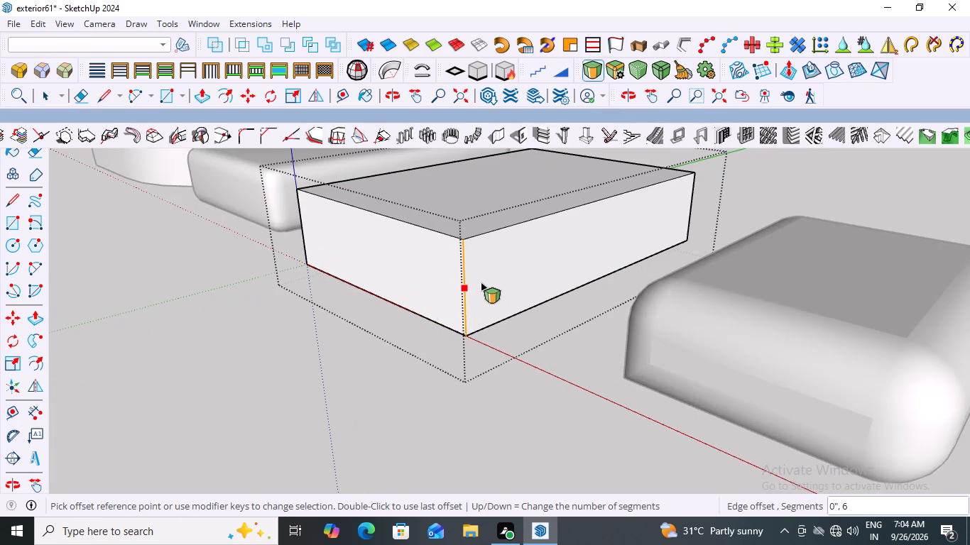
click(468, 292)
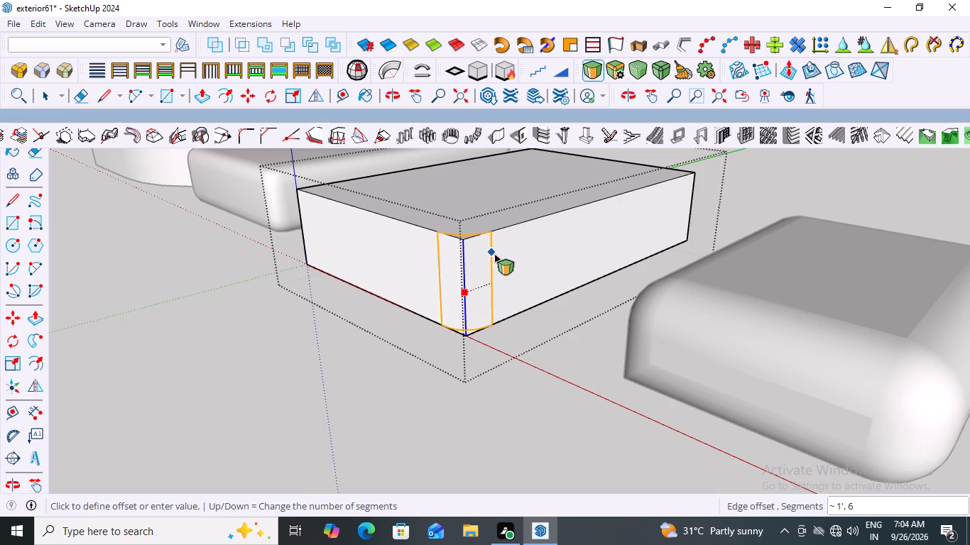
scroll(516, 250, down, 3)
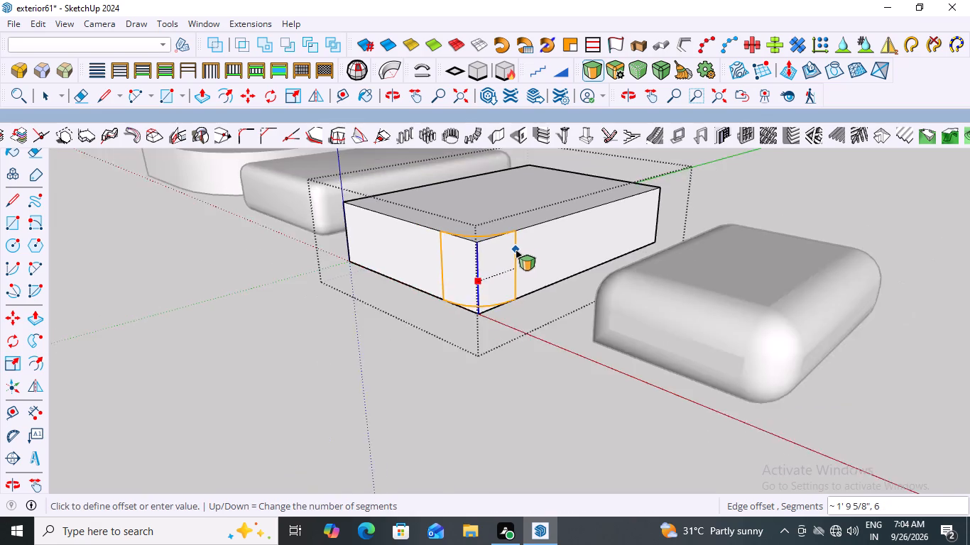
scroll(516, 250, down, 17)
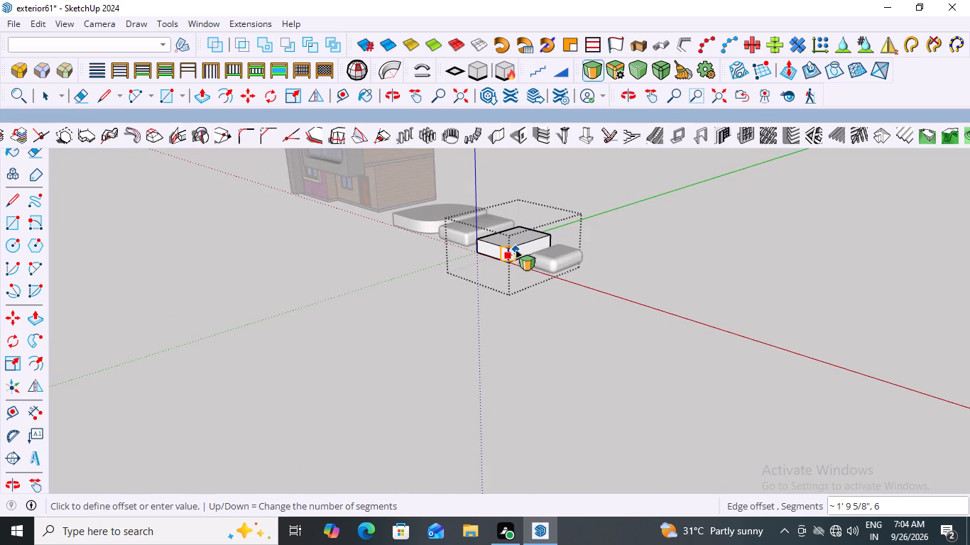
scroll(516, 250, up, 10)
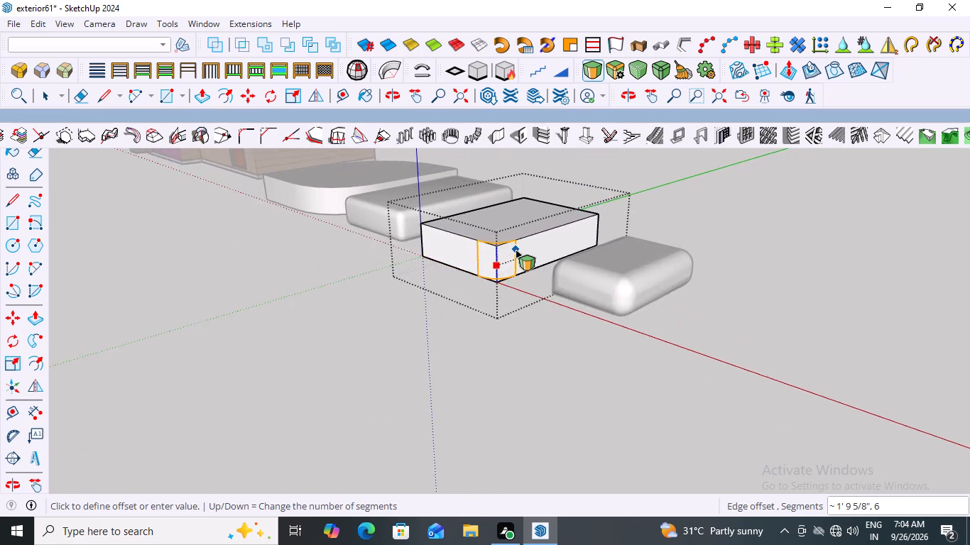
scroll(516, 250, up, 2)
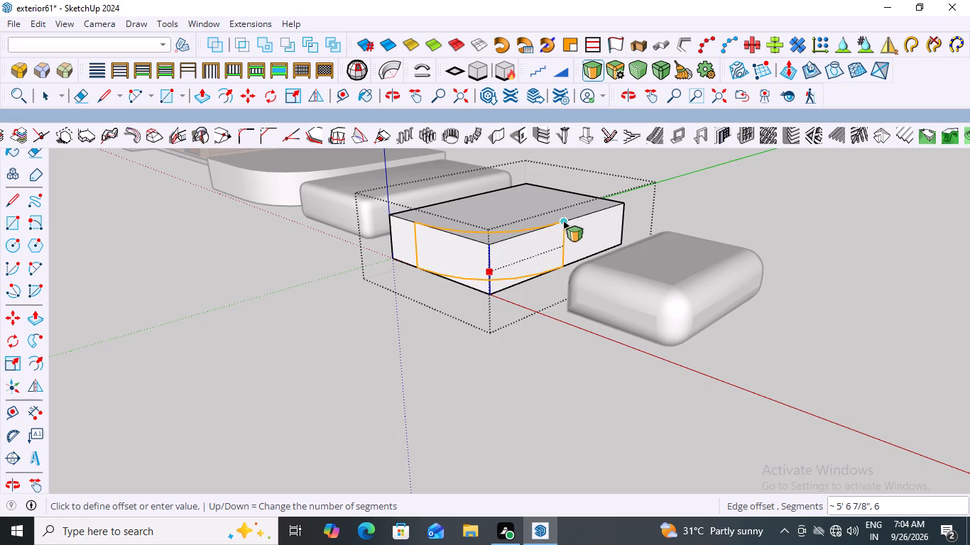
click(556, 225)
Round the third block's diagonally opposite vertical edge using Round Corner with about an 8' 9" offset and 6 segments.
scroll(467, 283, down, 5)
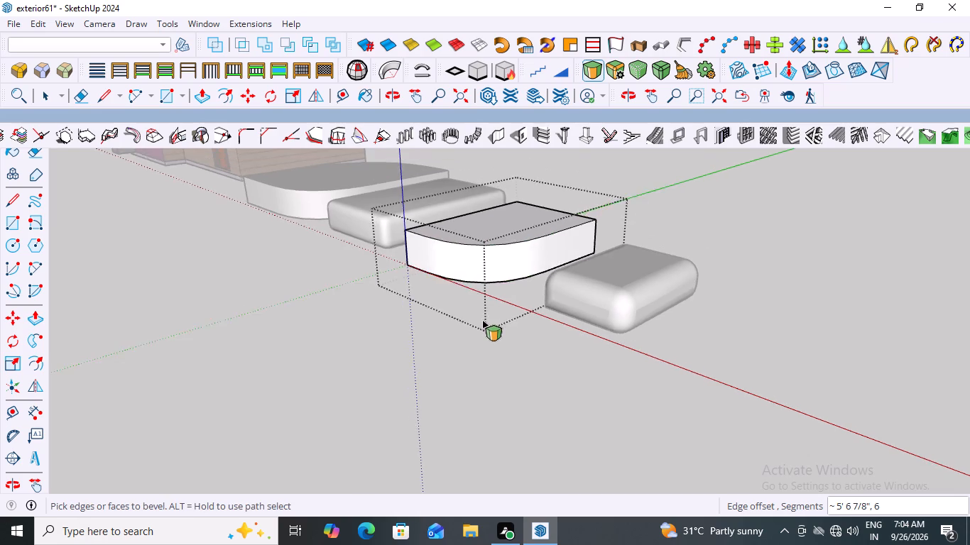
scroll(482, 320, down, 2)
middle_drag(482, 320, 253, 411)
middle_drag(665, 292, 433, 308)
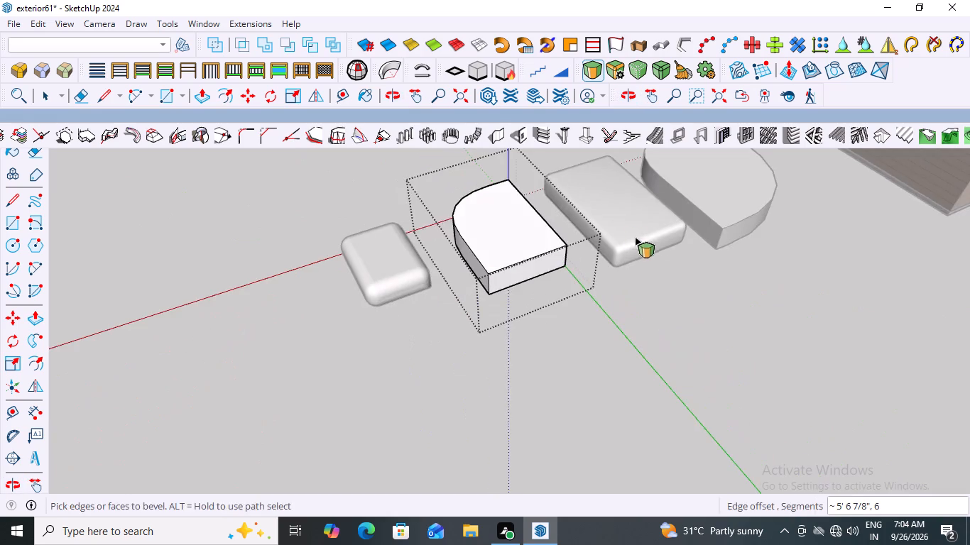
middle_drag(635, 237, 476, 227)
scroll(546, 312, up, 13)
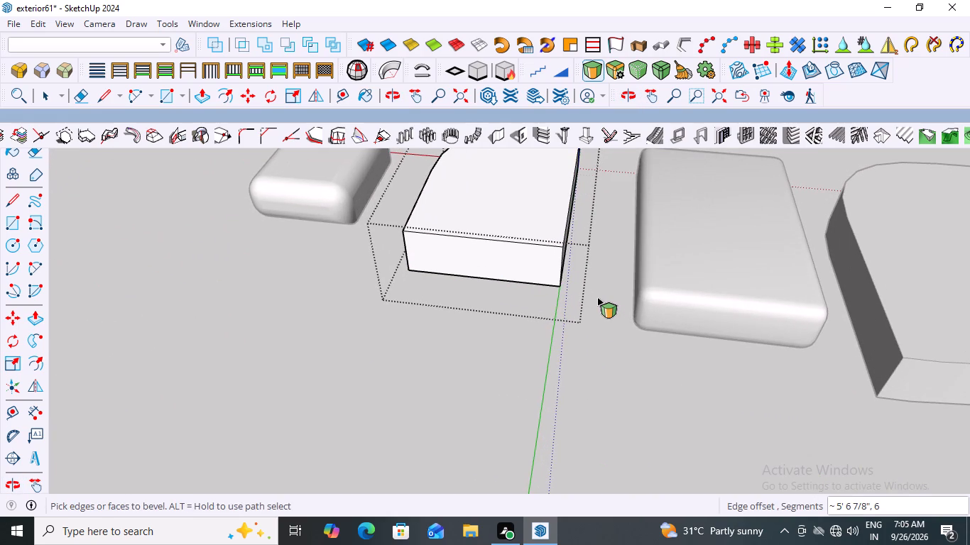
key(space)
scroll(576, 273, up, 12)
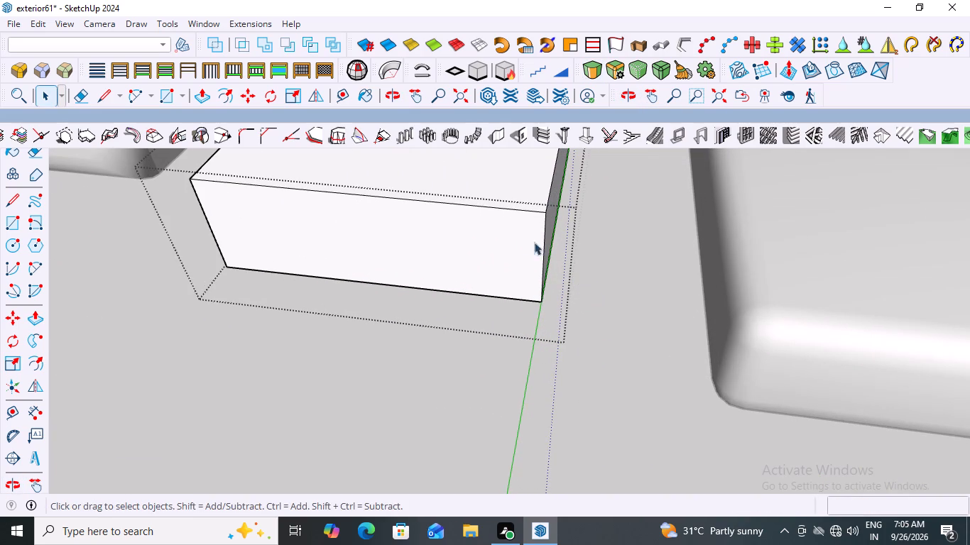
click(543, 246)
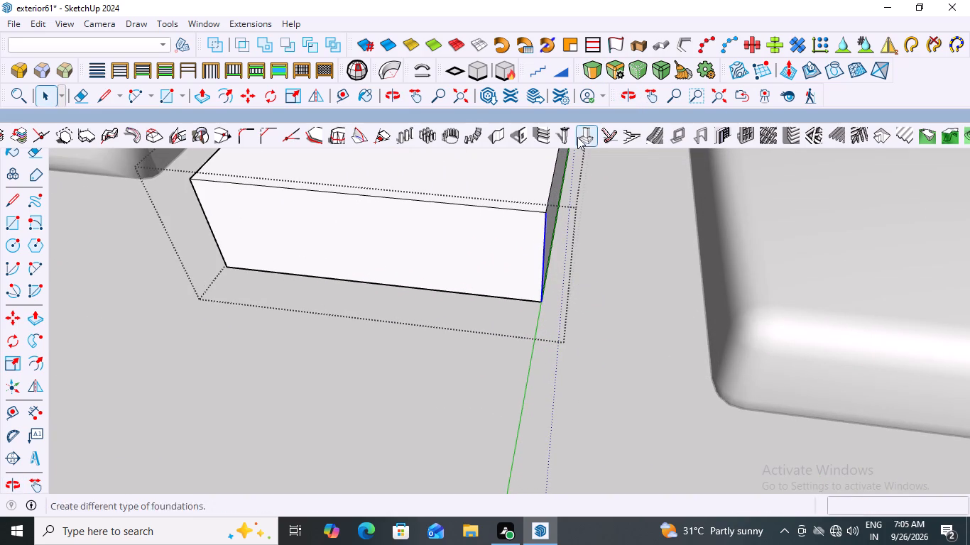
click(593, 70)
click(545, 252)
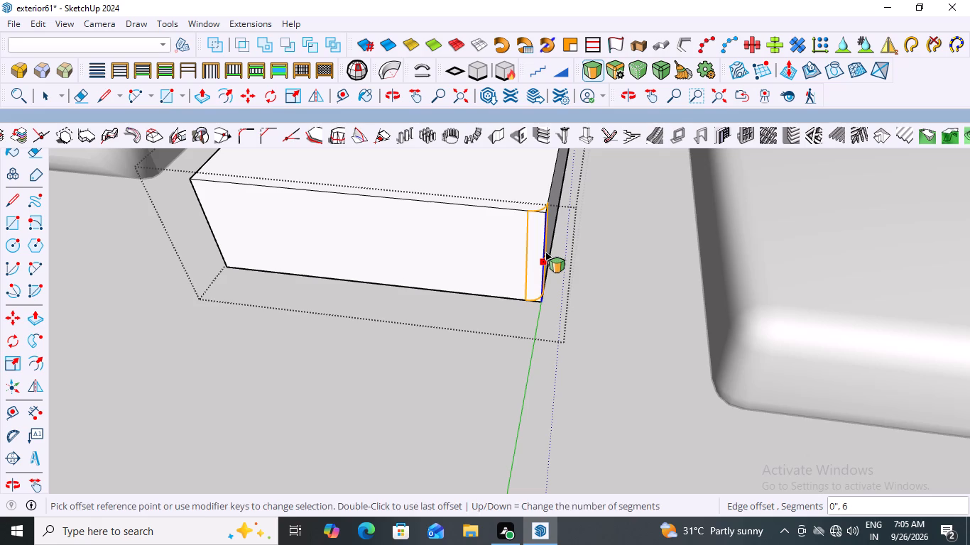
scroll(476, 300, down, 7)
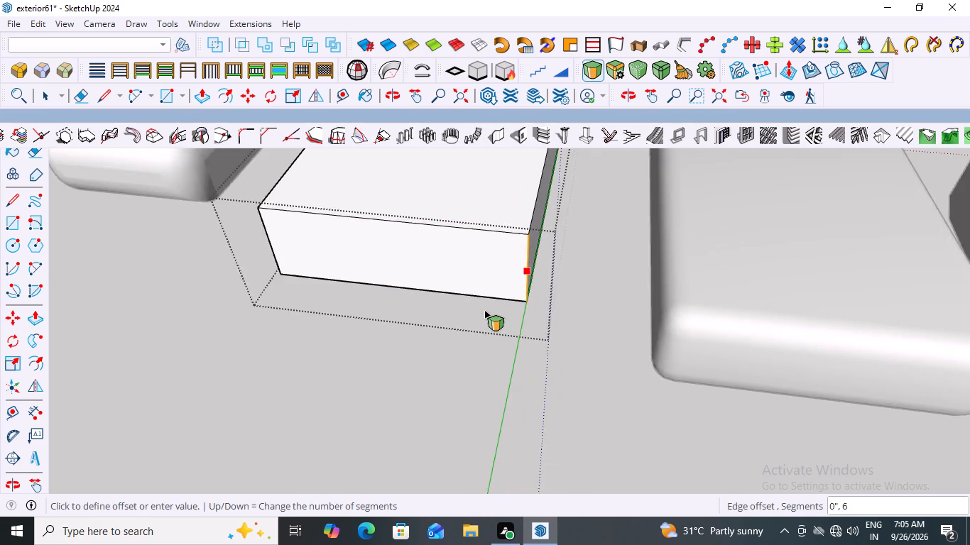
scroll(484, 310, down, 13)
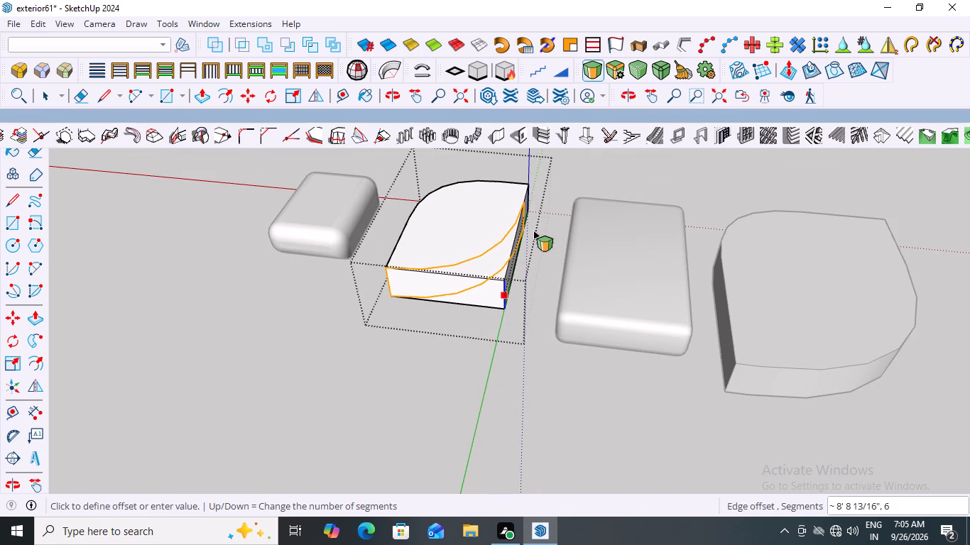
click(533, 231)
key(space)
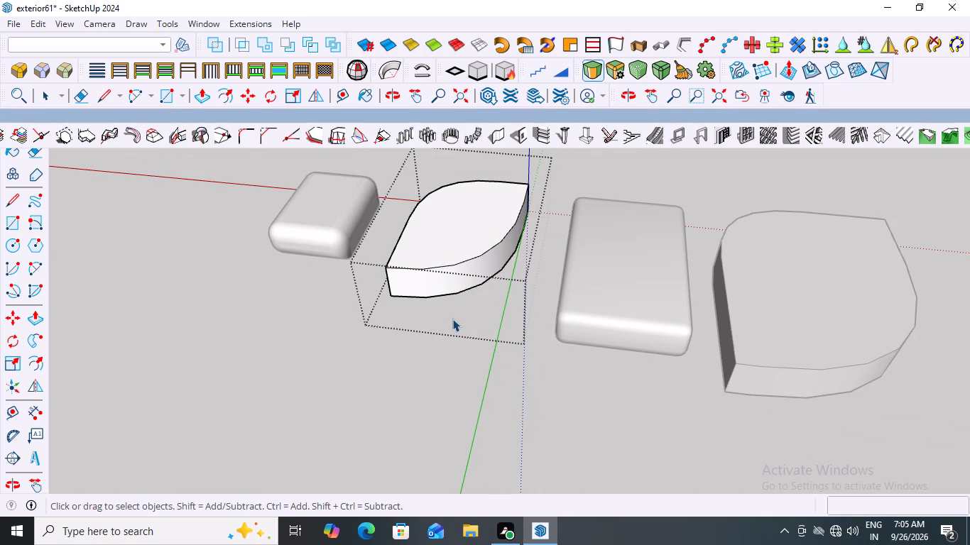
click(427, 312)
Examine the third block's two rounded corners from several angles, and close its nested groups.
middle_drag(394, 316, 741, 325)
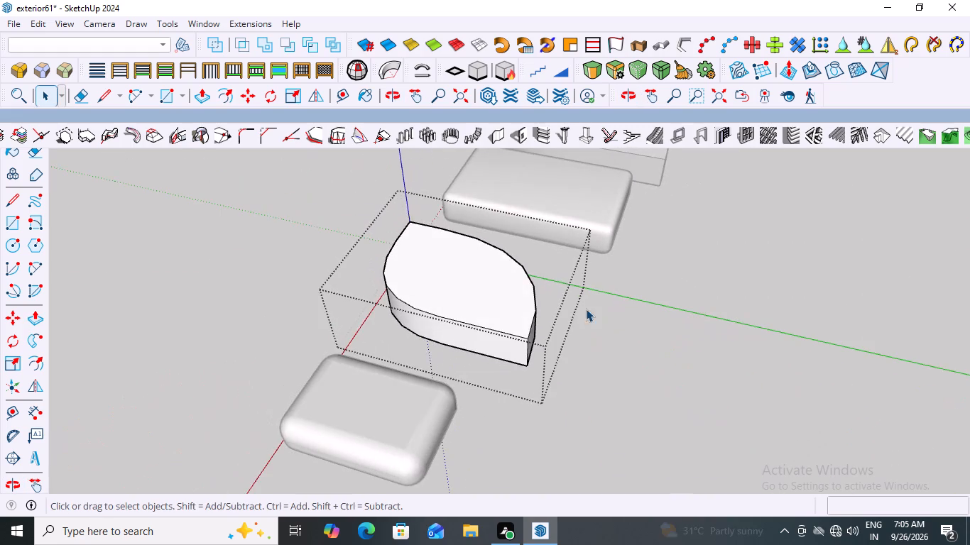
scroll(579, 308, down, 6)
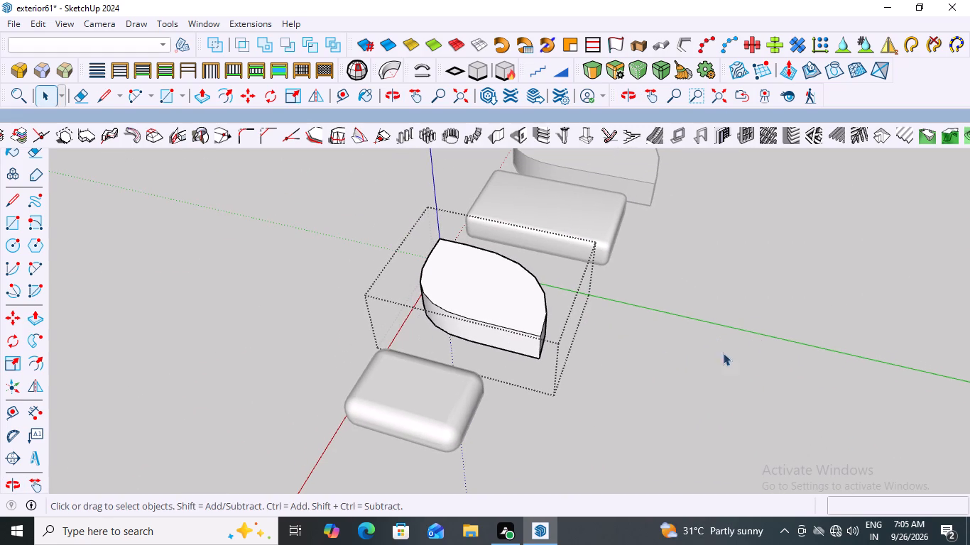
scroll(646, 350, down, 14)
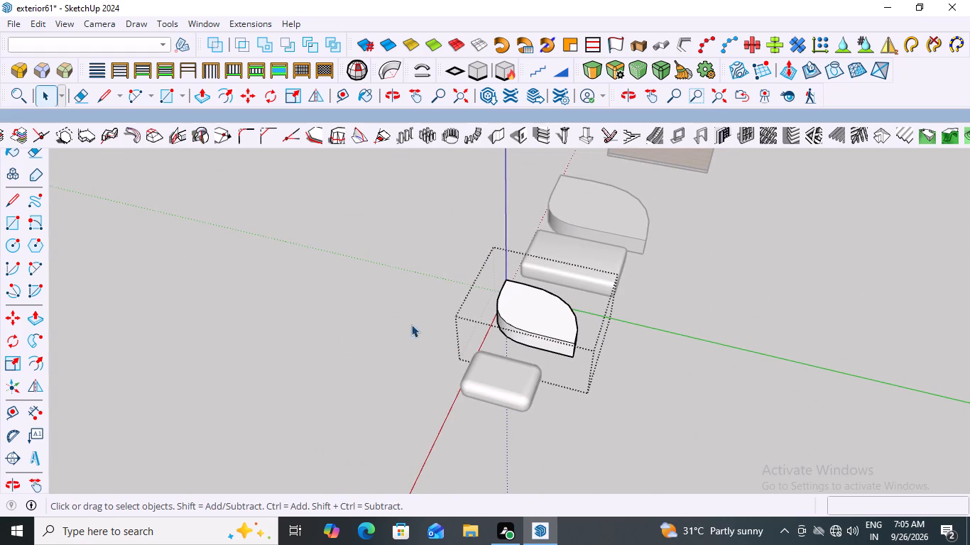
scroll(672, 368, down, 9)
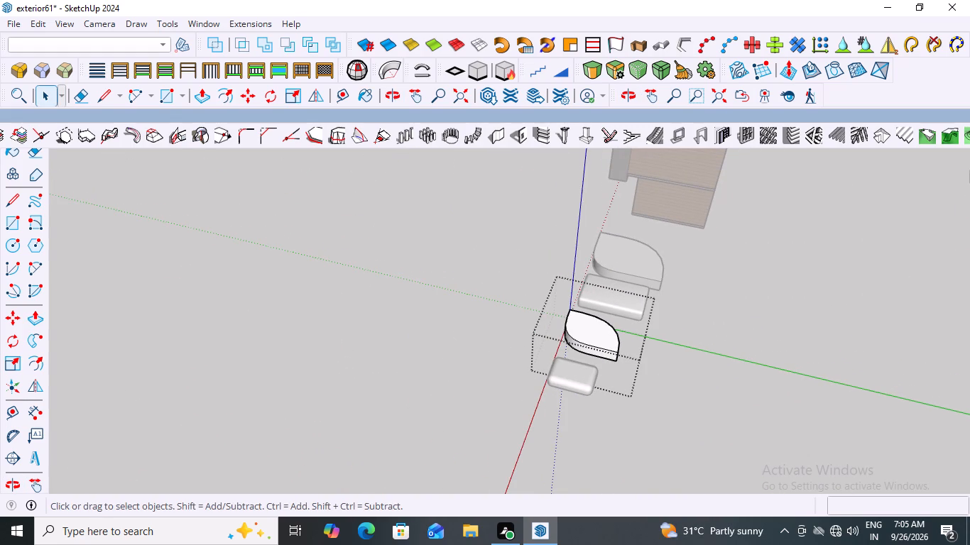
scroll(967, 176, down, 1)
scroll(680, 329, down, 3)
middle_drag(652, 341, 814, 332)
scroll(629, 267, up, 7)
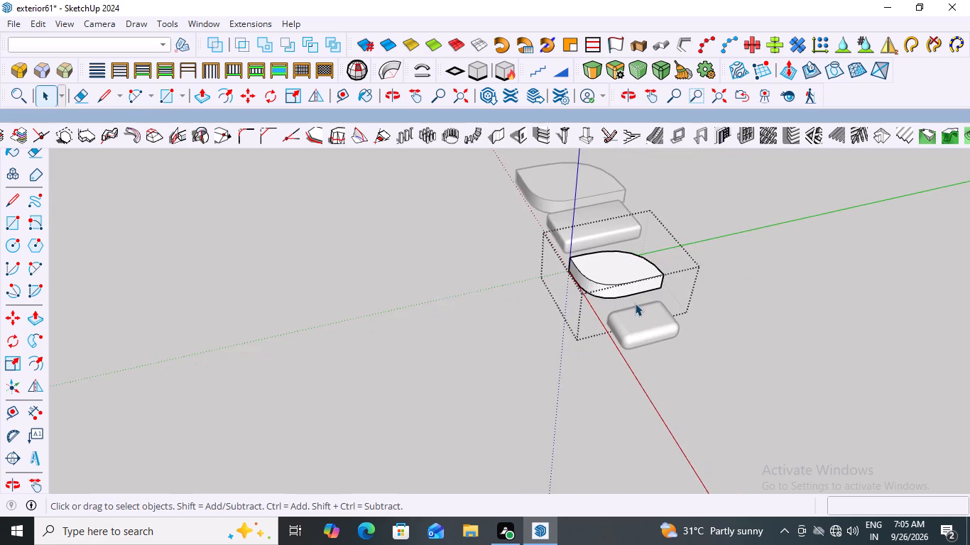
scroll(635, 303, up, 1)
click(833, 241)
double_click(764, 260)
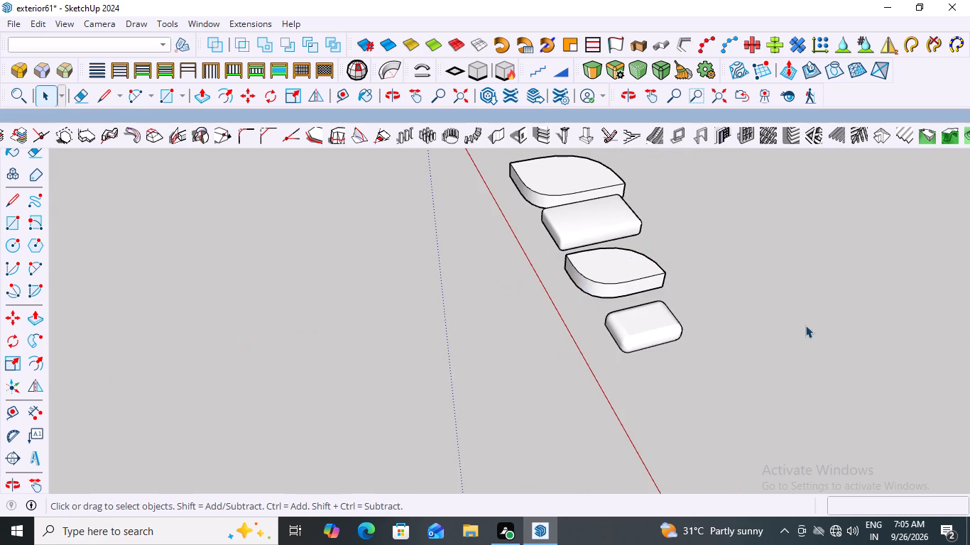
Examine the row of four blocks beside the house from near and distant viewpoints, comparing their edge treatments.
scroll(876, 317, down, 7)
scroll(645, 296, down, 2)
middle_drag(610, 296, 665, 309)
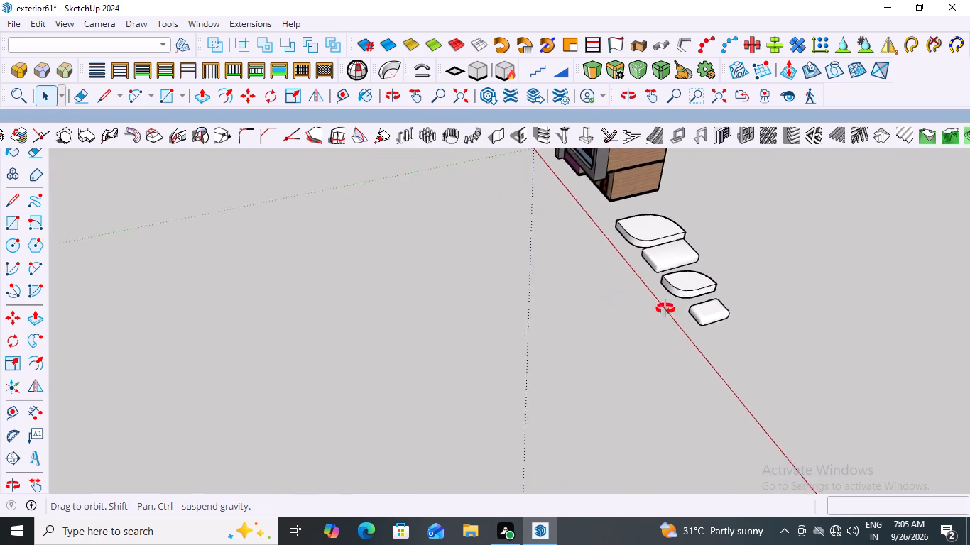
middle_drag(665, 309, 865, 303)
scroll(578, 178, up, 7)
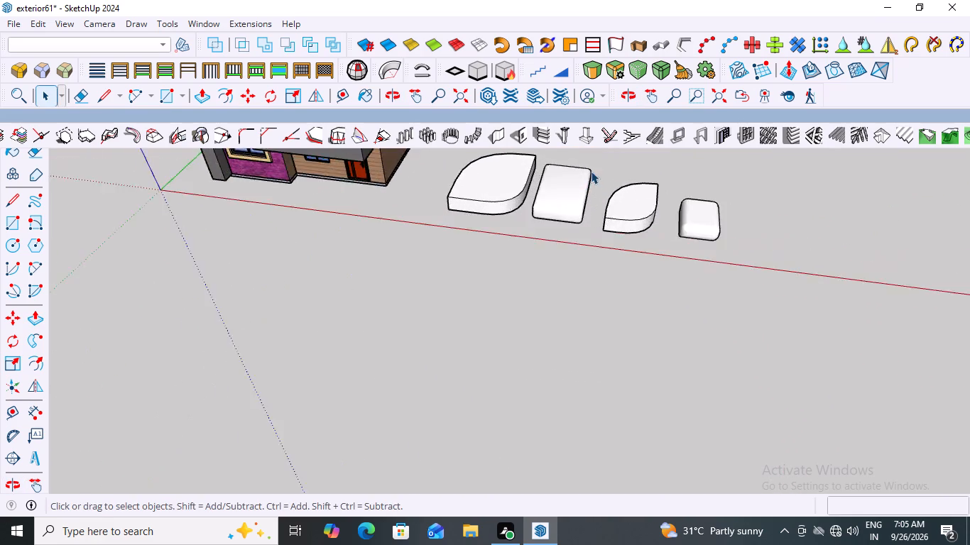
scroll(591, 171, up, 7)
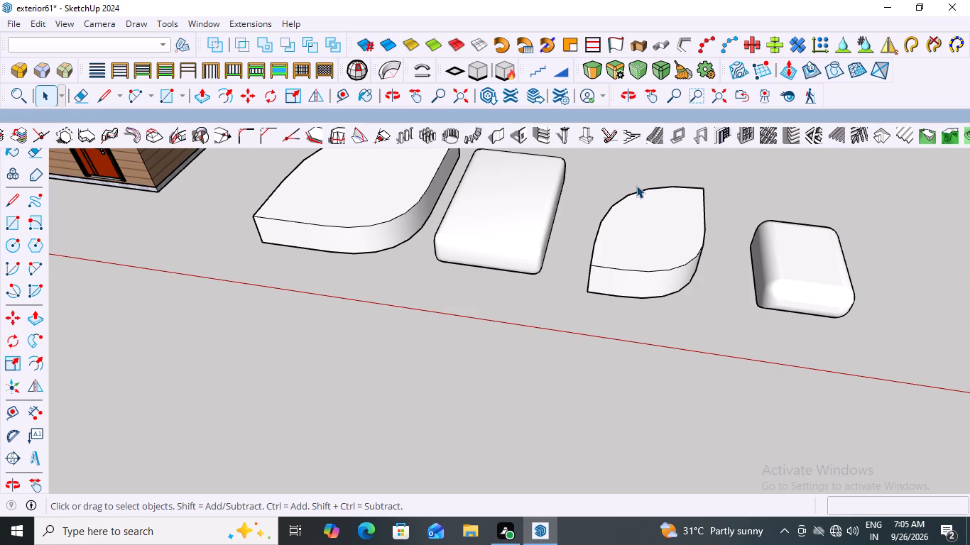
scroll(636, 185, down, 11)
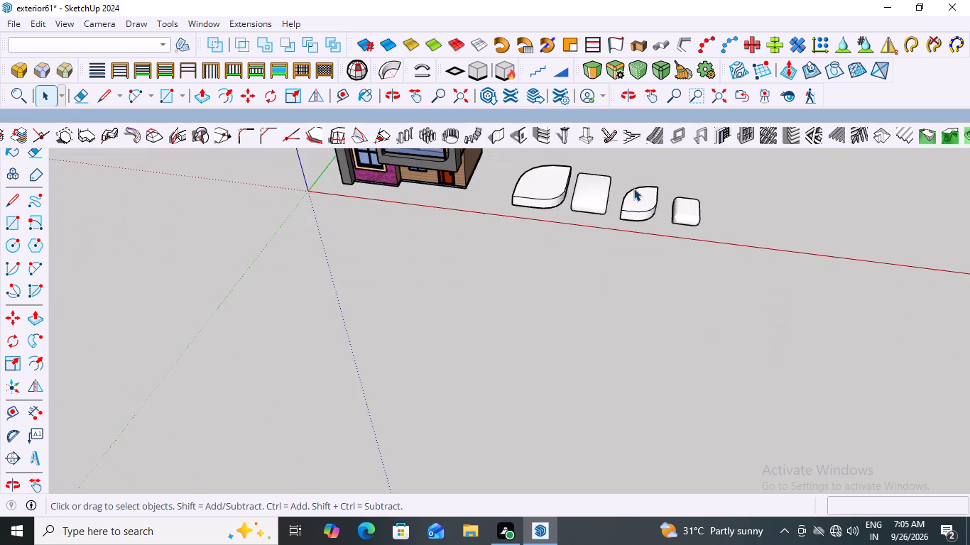
scroll(633, 188, down, 20)
scroll(679, 264, up, 8)
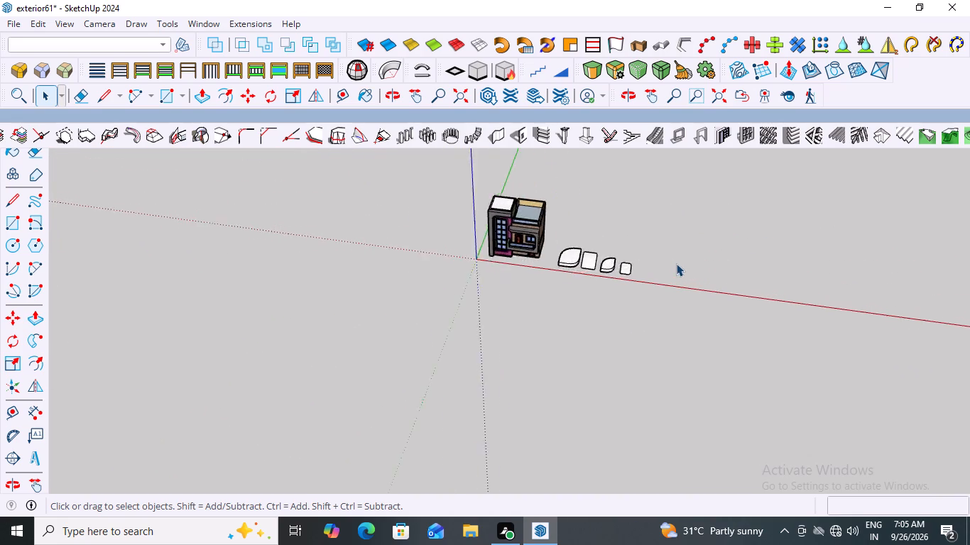
scroll(676, 263, up, 1)
scroll(562, 272, up, 13)
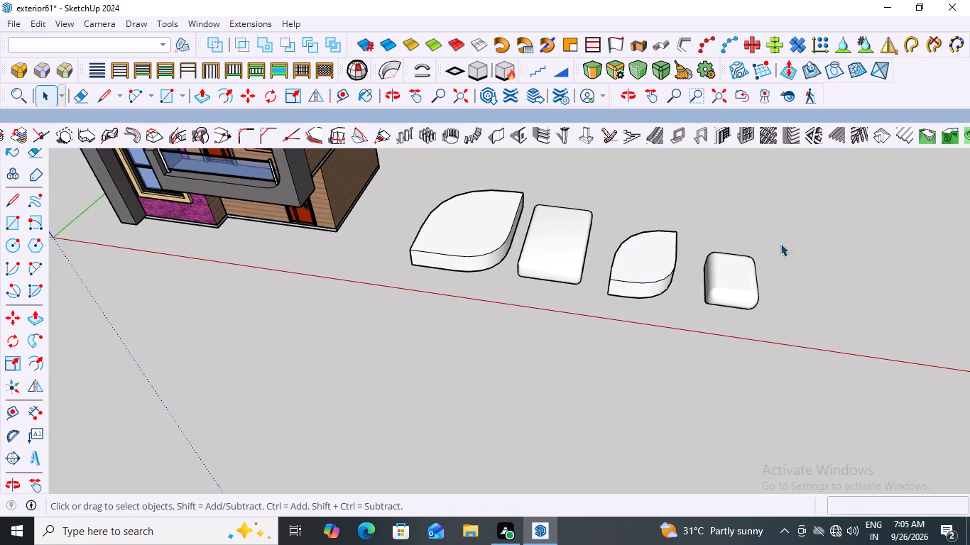
Delete all four rounded and bevelled blocks beside the house.
click(855, 250)
drag(855, 250, 671, 306)
scroll(682, 292, down, 4)
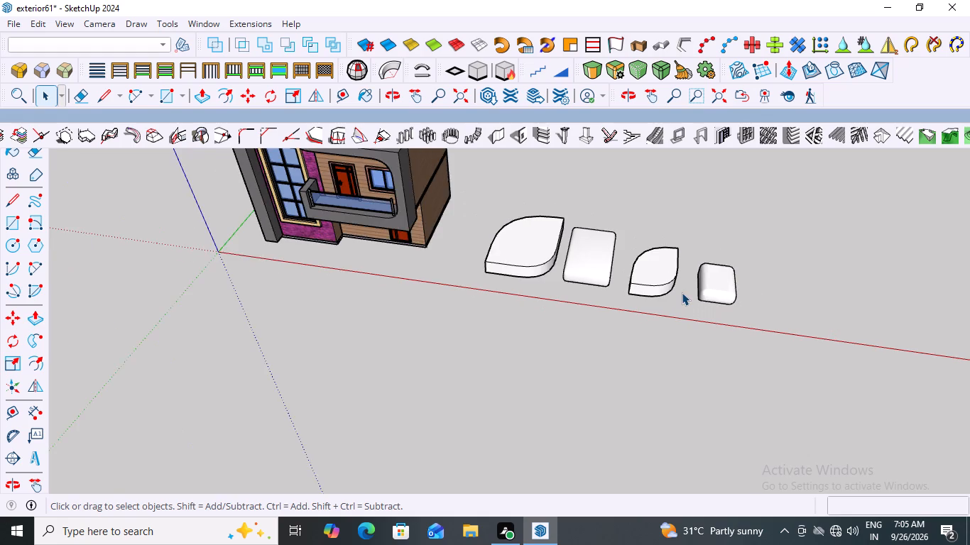
scroll(682, 292, down, 2)
drag(802, 262, 503, 299)
double_click(503, 299)
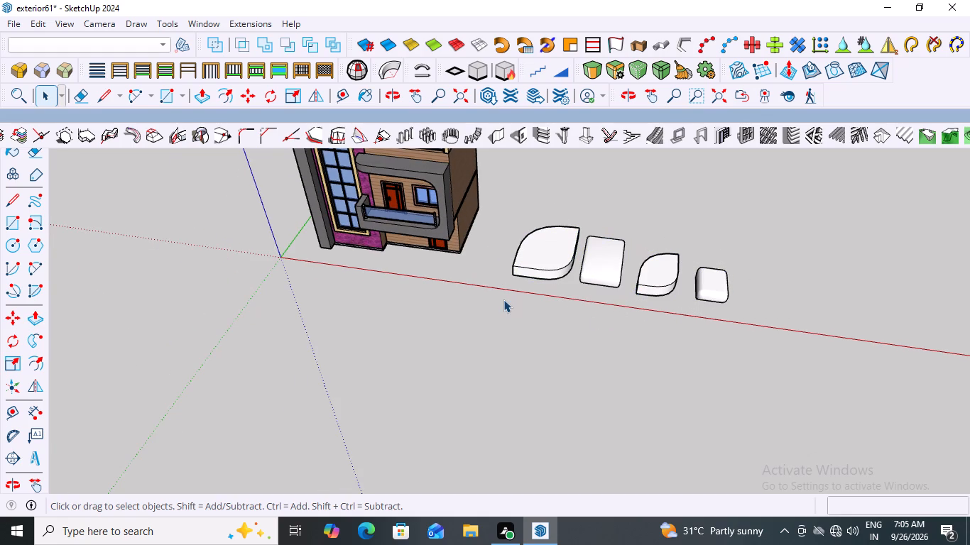
scroll(589, 197, up, 4)
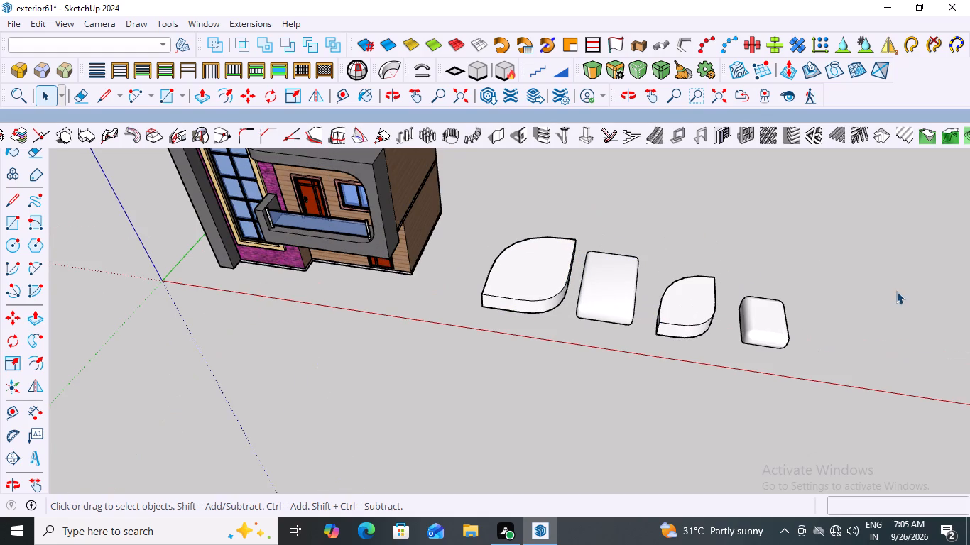
drag(896, 291, 480, 319)
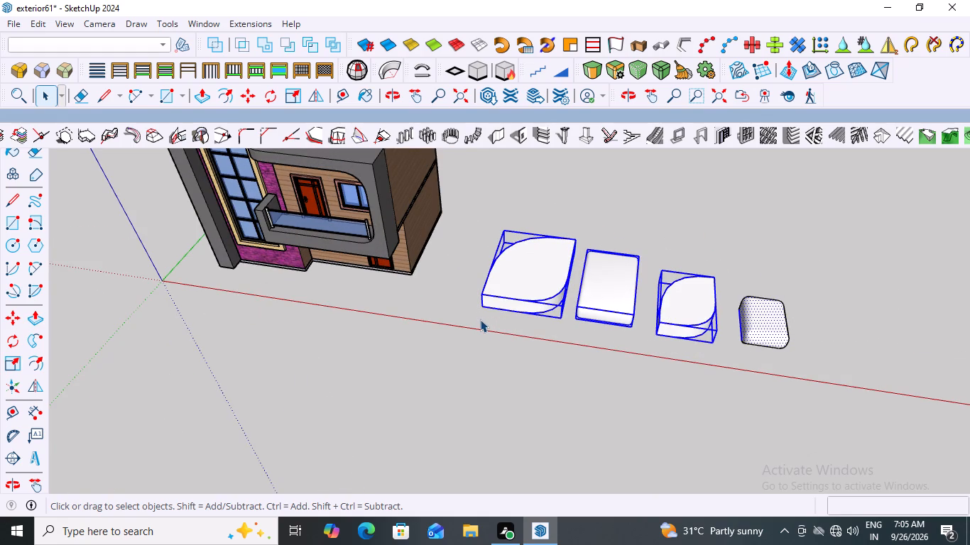
key(Delete)
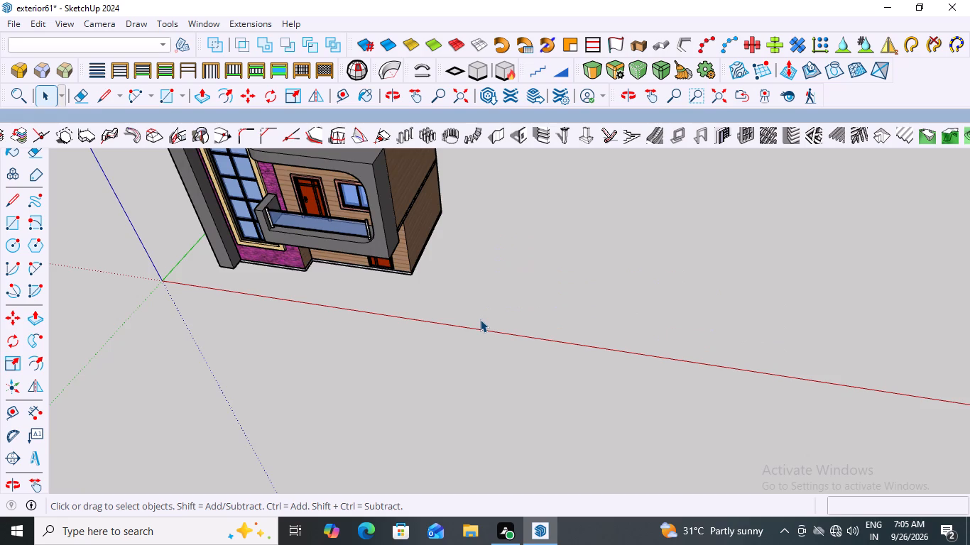
Examine the house exterior from near and distant viewpoints, including its front facade and roof.
scroll(480, 319, down, 13)
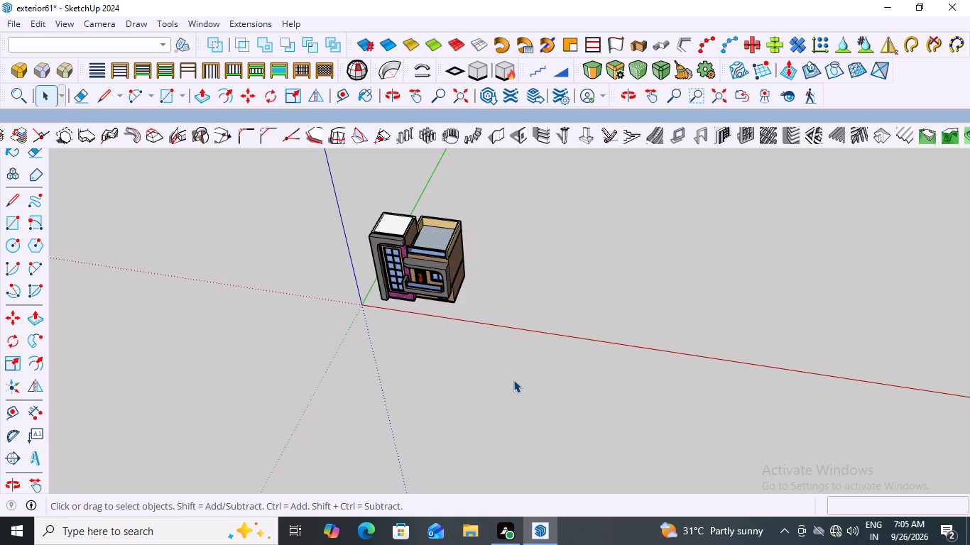
scroll(345, 373, down, 4)
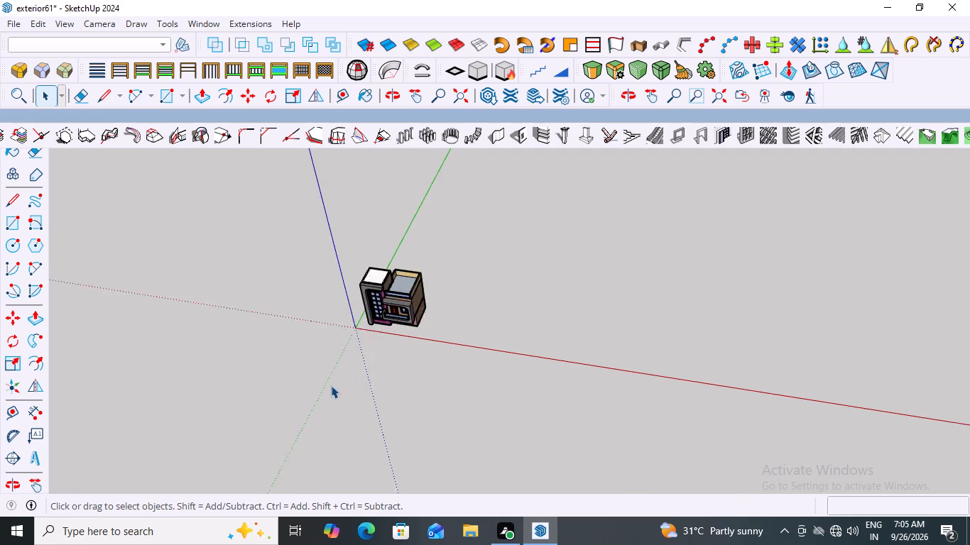
scroll(331, 385, down, 10)
middle_drag(590, 356, 616, 319)
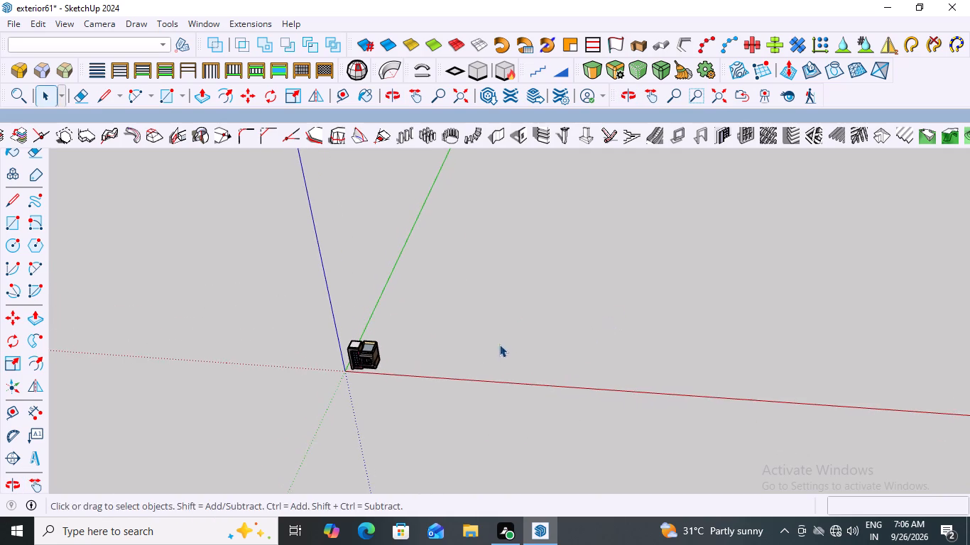
middle_drag(494, 375, 479, 275)
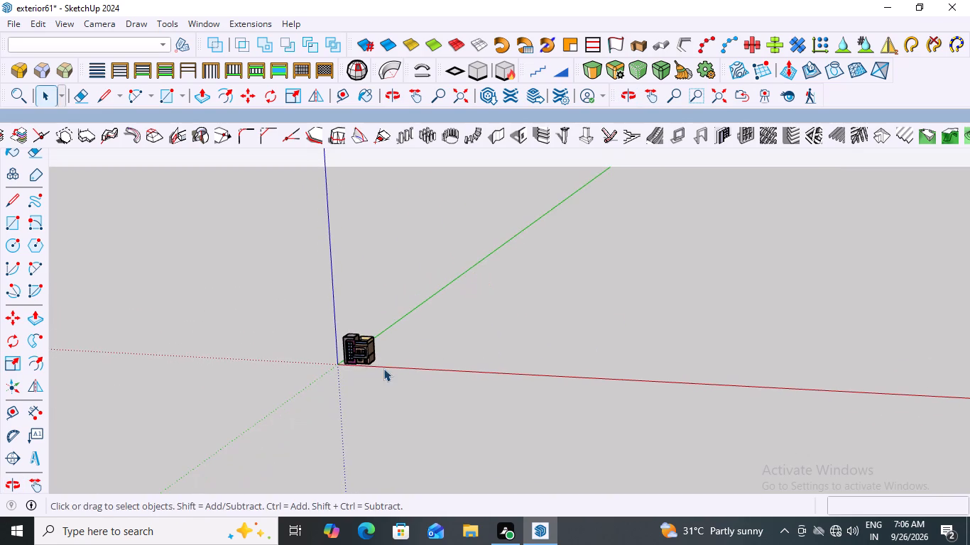
middle_drag(366, 365, 347, 350)
middle_click(349, 348)
scroll(349, 348, up, 12)
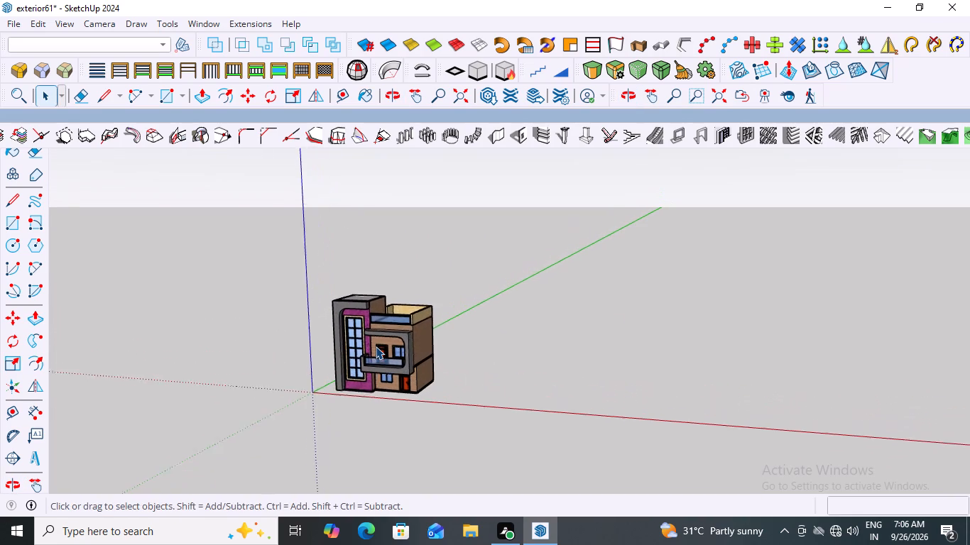
scroll(376, 346, up, 2)
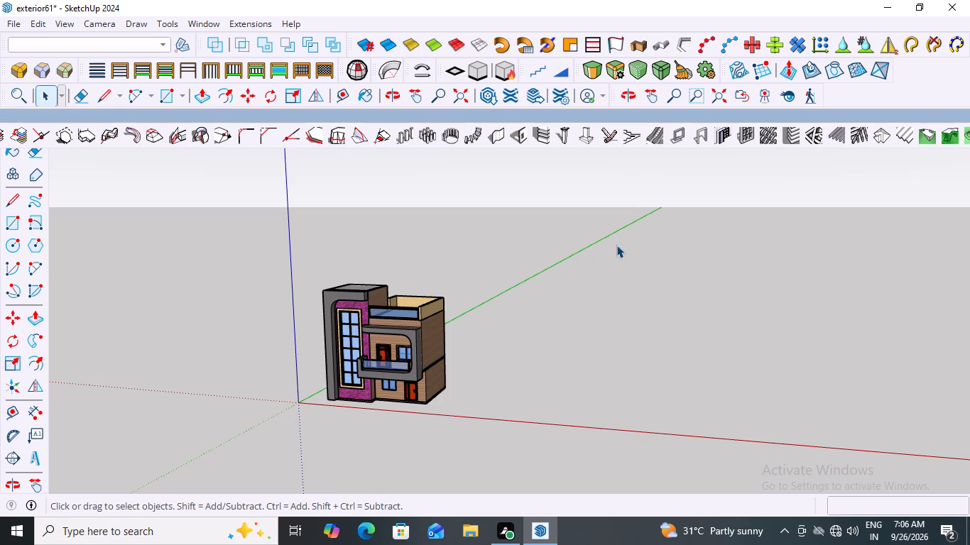
scroll(617, 178, down, 5)
scroll(597, 246, down, 2)
middle_drag(578, 276, 629, 251)
scroll(523, 260, up, 3)
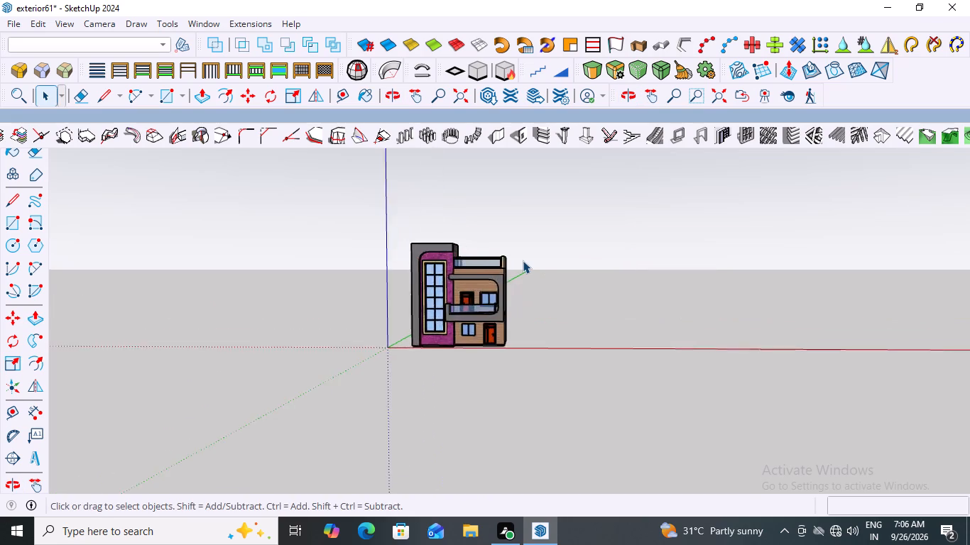
scroll(523, 260, up, 8)
scroll(523, 260, down, 12)
middle_drag(602, 224, 514, 320)
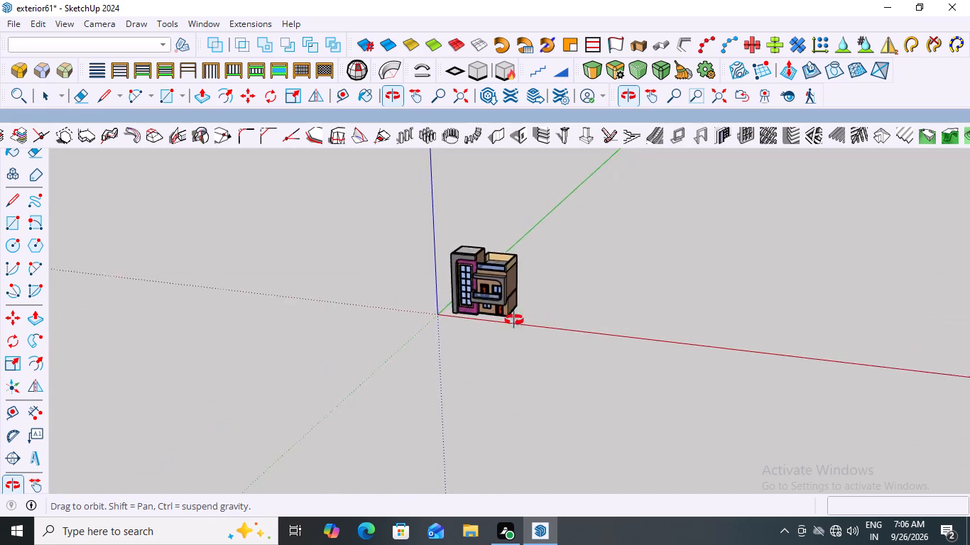
middle_drag(514, 320, 643, 308)
scroll(685, 433, up, 1)
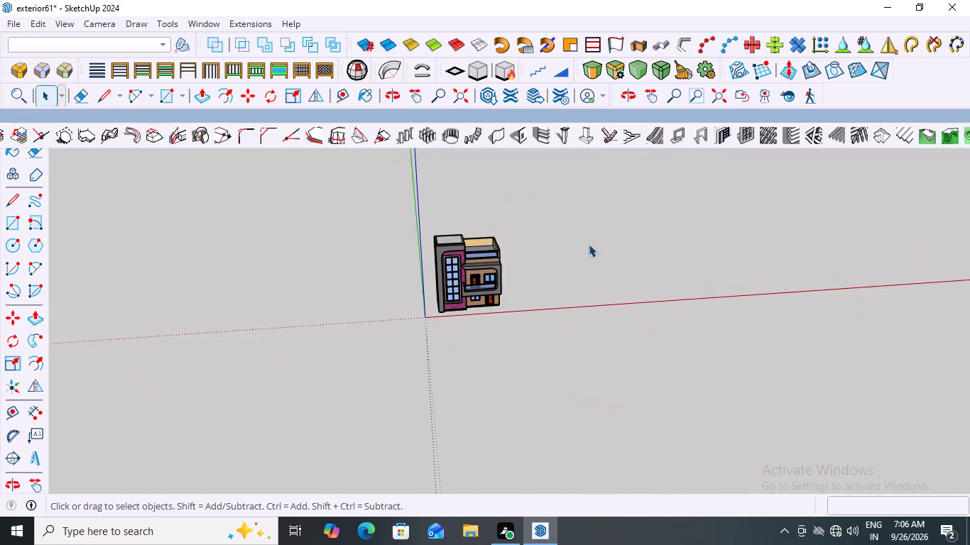
scroll(546, 251, down, 3)
scroll(479, 268, up, 11)
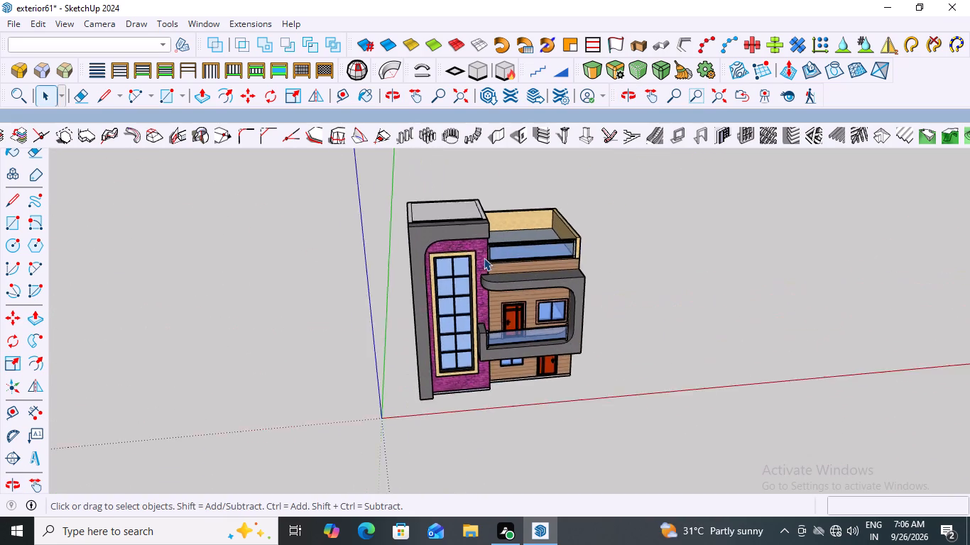
scroll(484, 258, up, 5)
scroll(482, 258, down, 6)
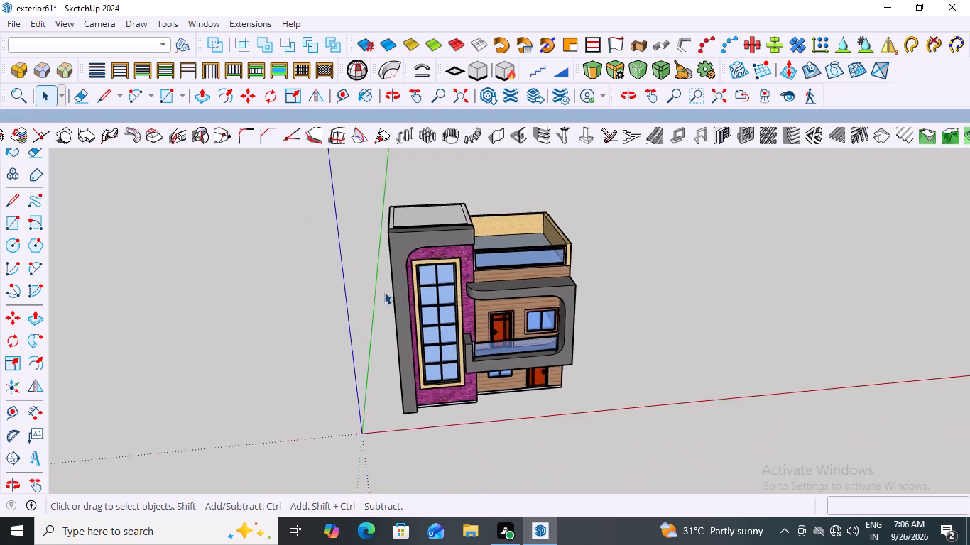
scroll(384, 292, down, 11)
middle_drag(636, 328, 610, 347)
scroll(610, 347, down, 5)
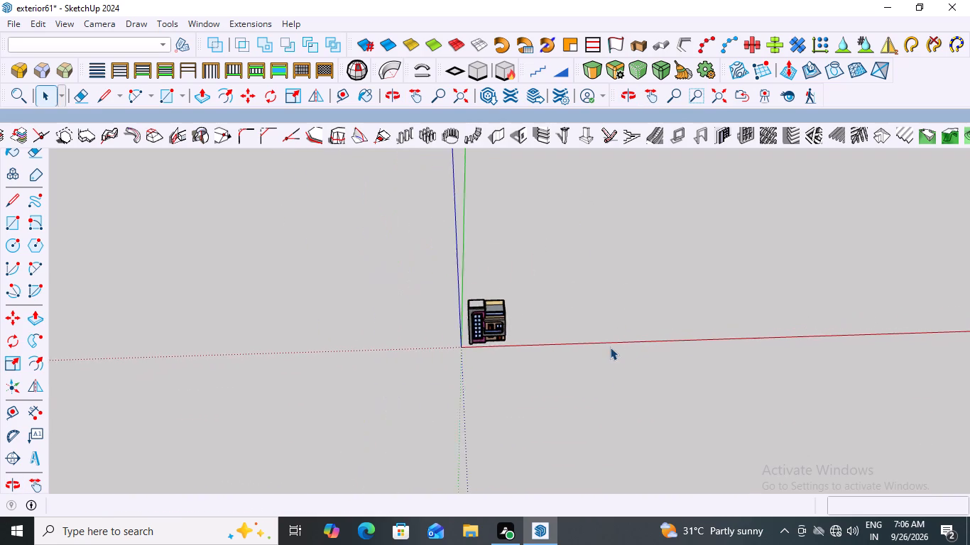
scroll(610, 347, down, 2)
Create a From Scratch terrain mesh beside the house with 10' grid spacing, about 223' by 182'.
scroll(802, 291, up, 7)
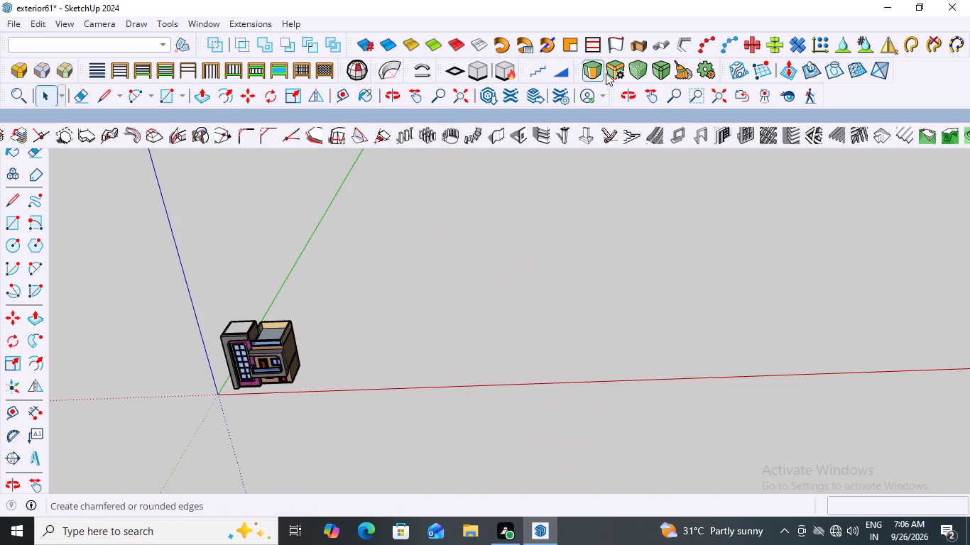
click(763, 74)
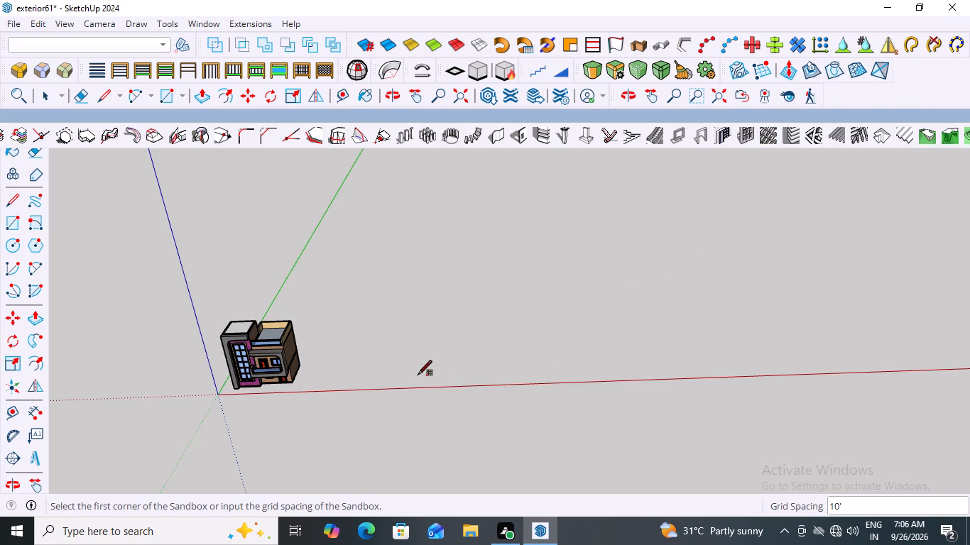
click(425, 394)
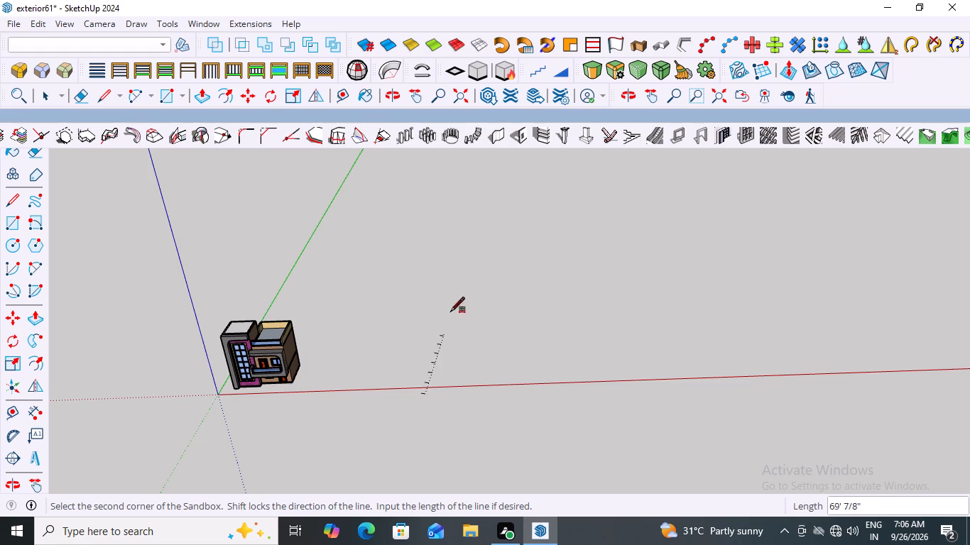
click(434, 228)
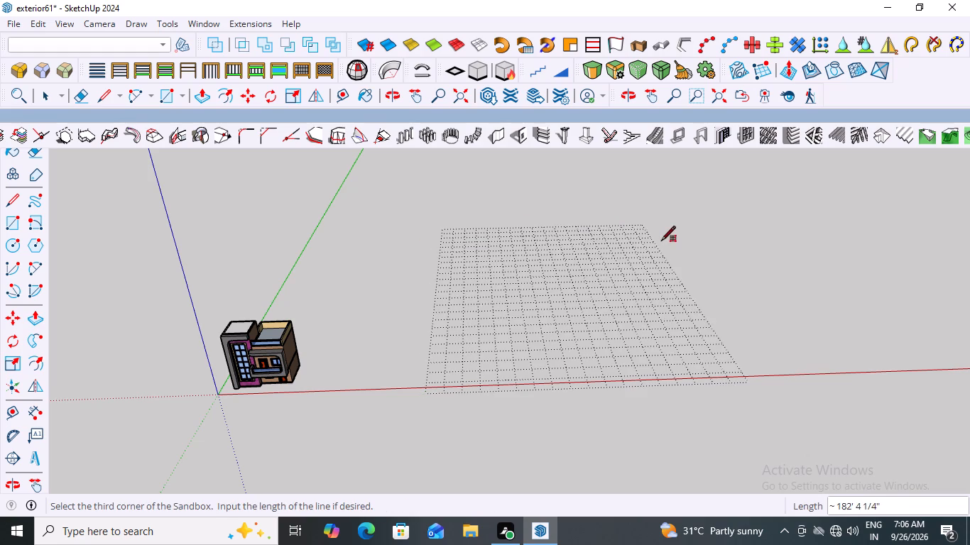
click(660, 247)
key(space)
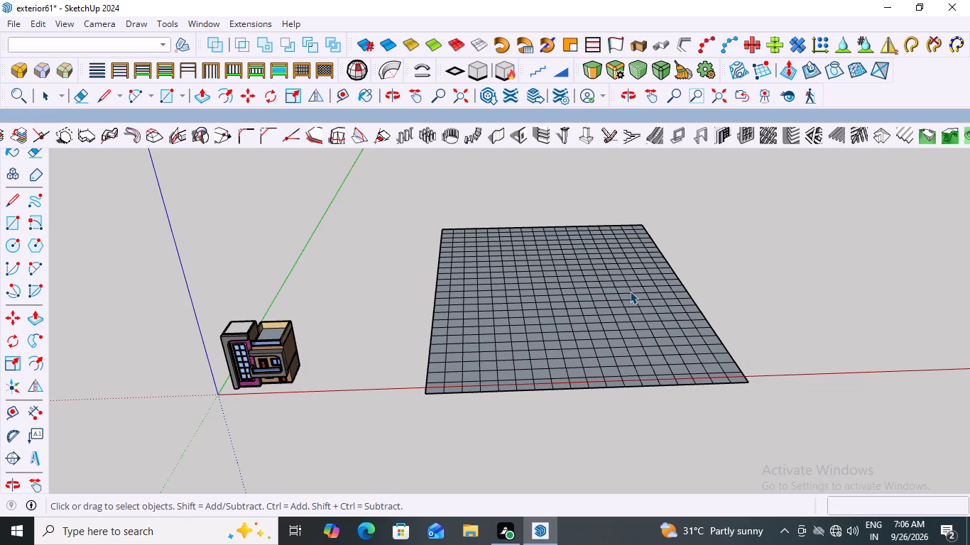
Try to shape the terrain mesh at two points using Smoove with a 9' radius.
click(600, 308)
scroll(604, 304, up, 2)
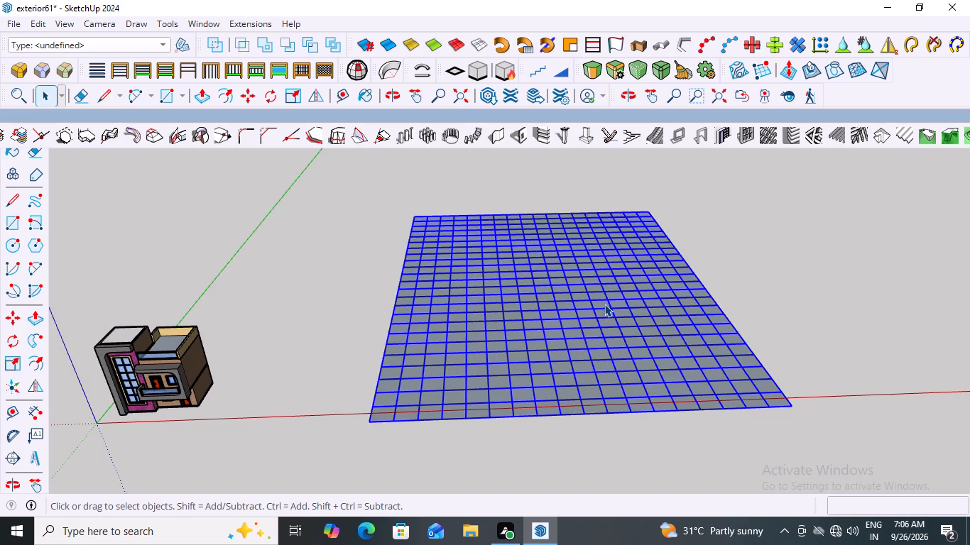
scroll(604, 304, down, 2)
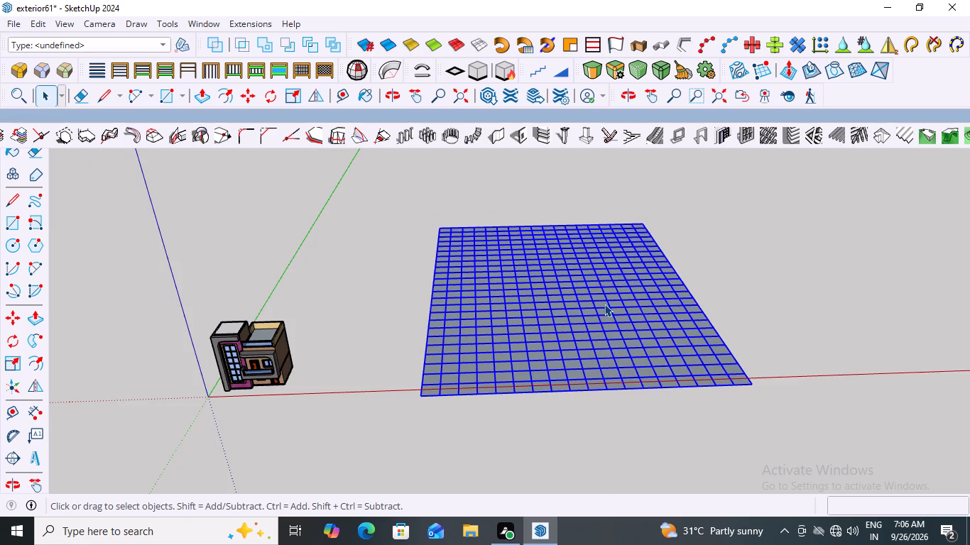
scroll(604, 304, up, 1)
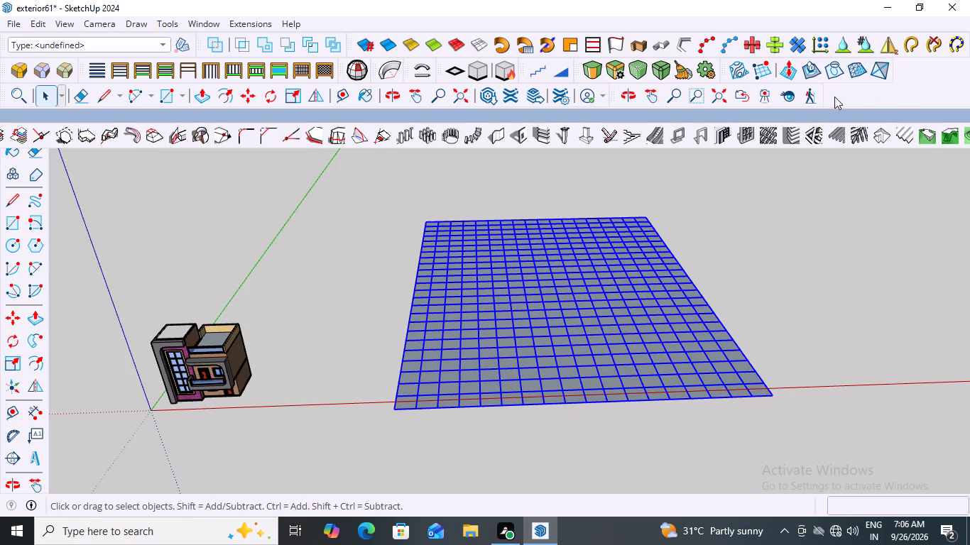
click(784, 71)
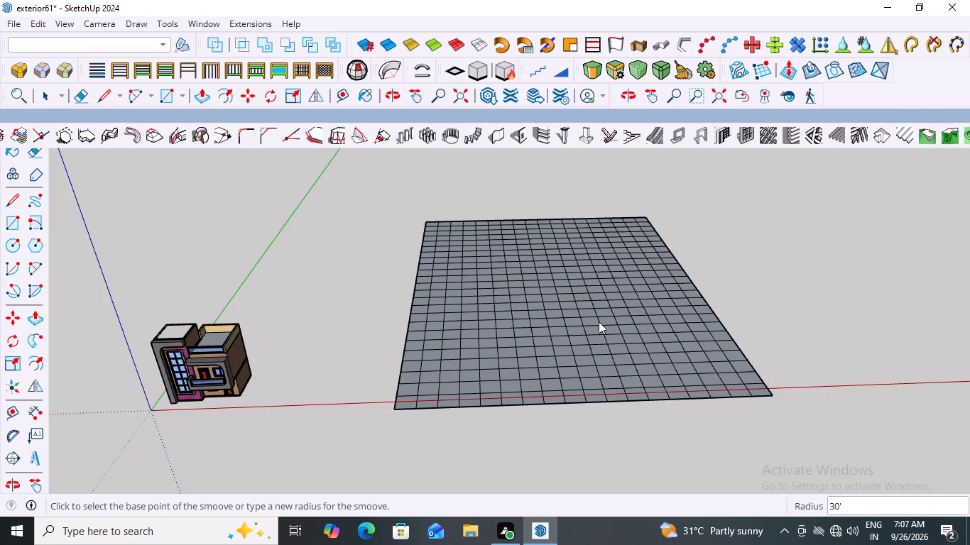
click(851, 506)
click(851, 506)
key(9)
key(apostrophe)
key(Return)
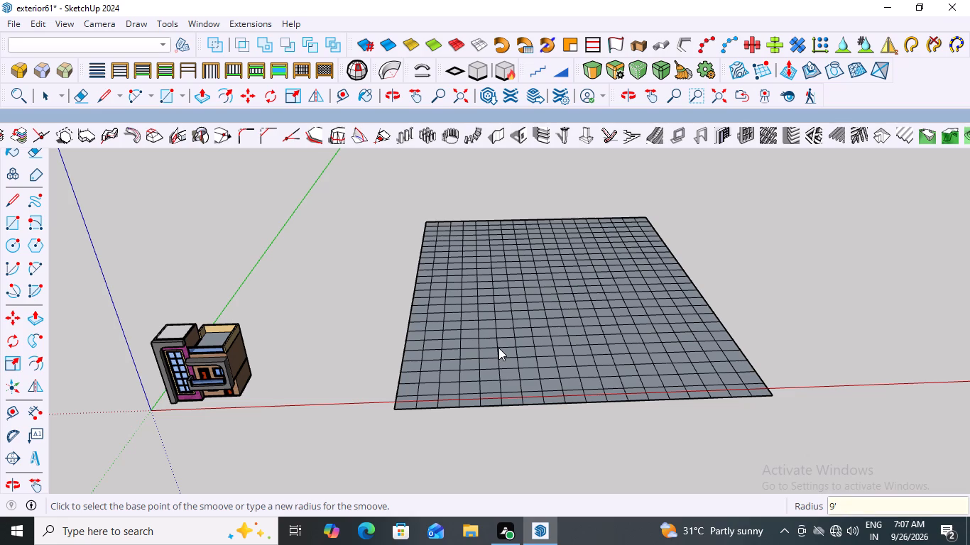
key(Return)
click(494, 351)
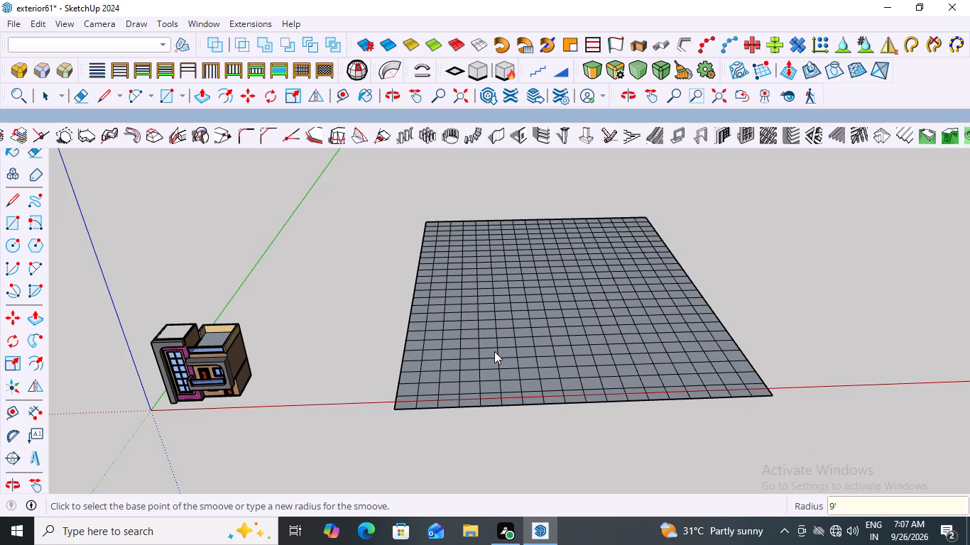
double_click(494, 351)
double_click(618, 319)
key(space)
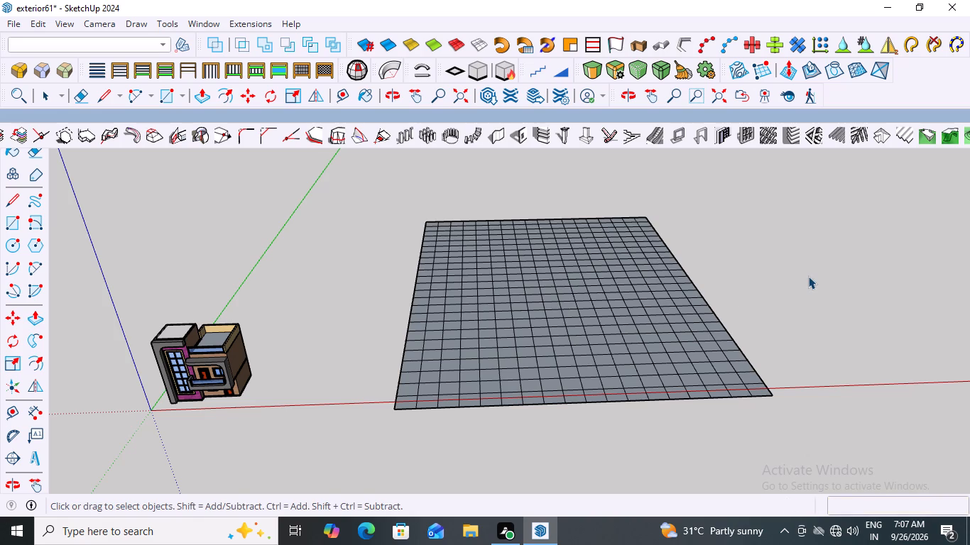
Open the terrain mesh group for editing and select all of its connected geometry.
click(808, 276)
triple_click(570, 304)
click(570, 304)
scroll(582, 352, up, 3)
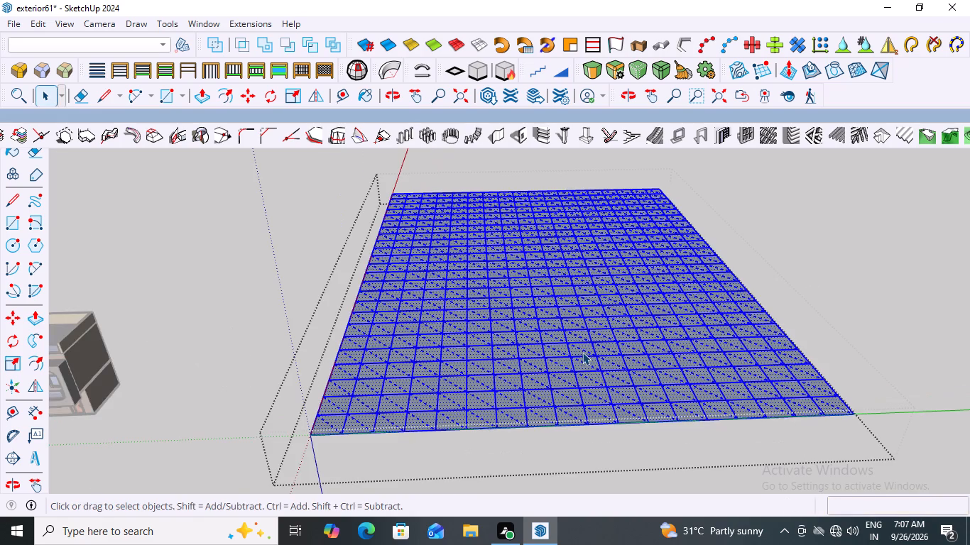
scroll(601, 343, down, 8)
scroll(531, 344, up, 8)
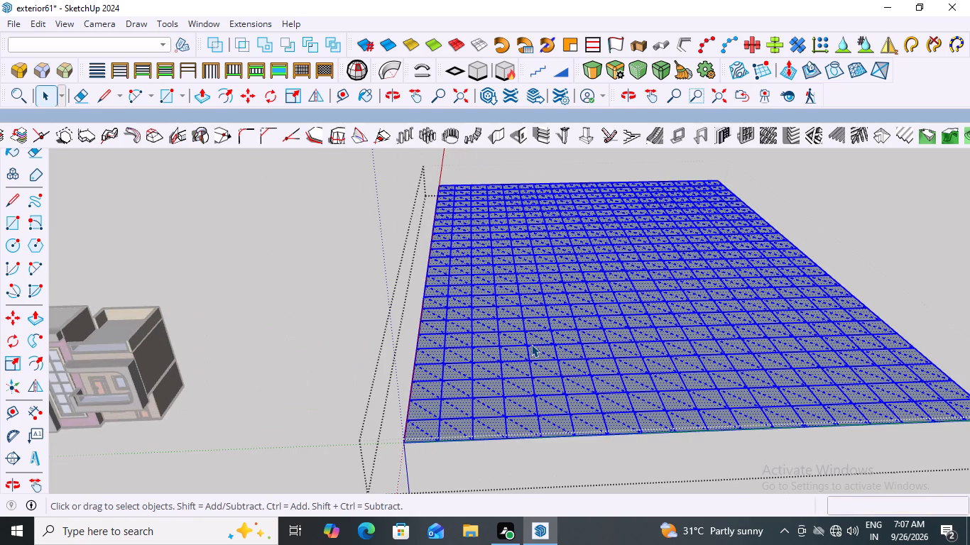
scroll(531, 344, down, 4)
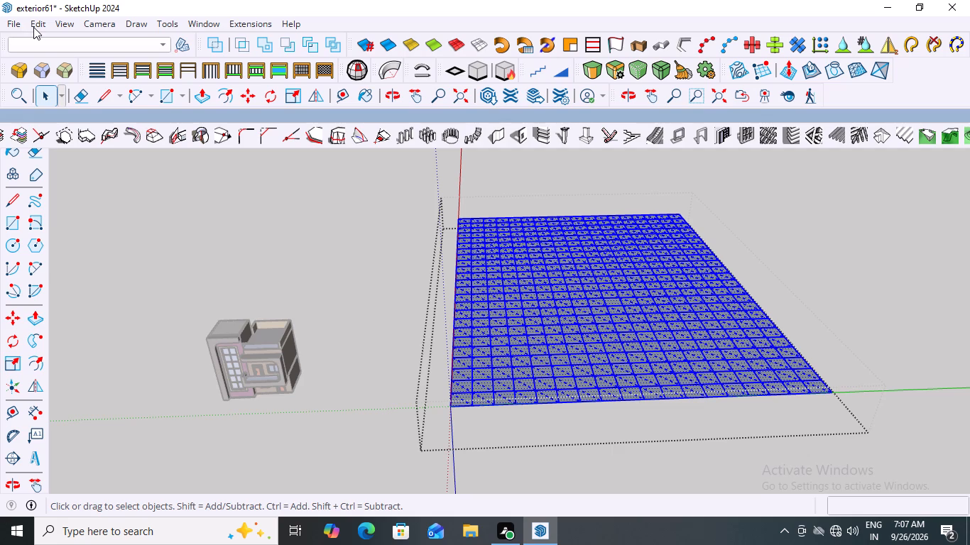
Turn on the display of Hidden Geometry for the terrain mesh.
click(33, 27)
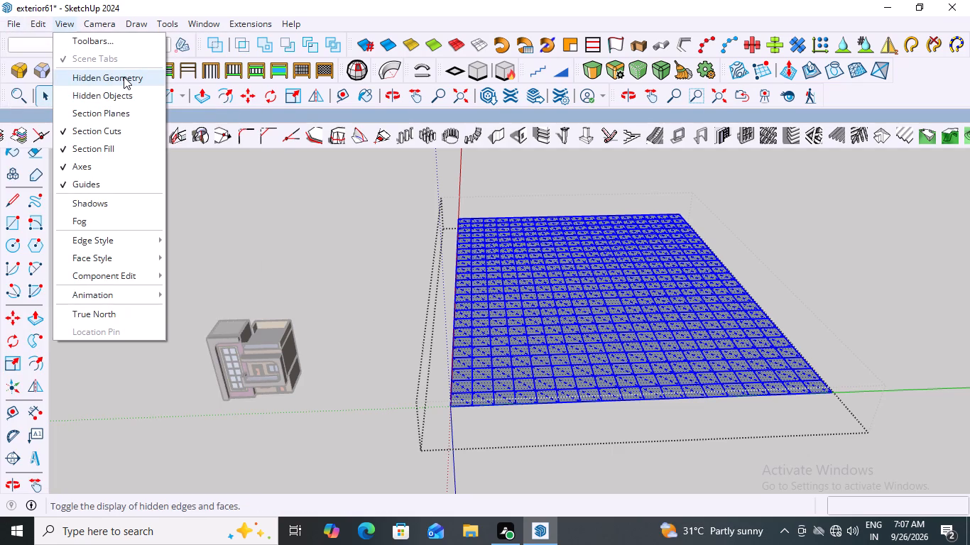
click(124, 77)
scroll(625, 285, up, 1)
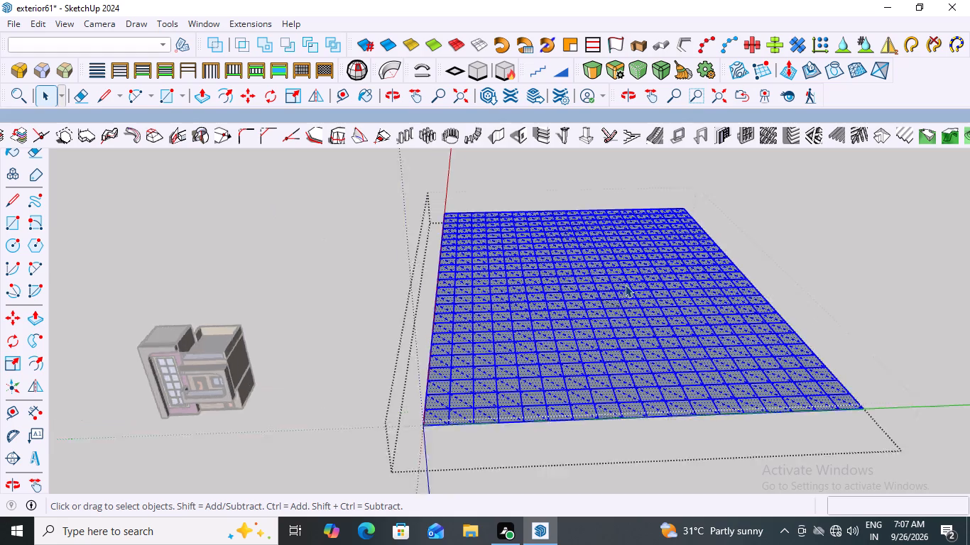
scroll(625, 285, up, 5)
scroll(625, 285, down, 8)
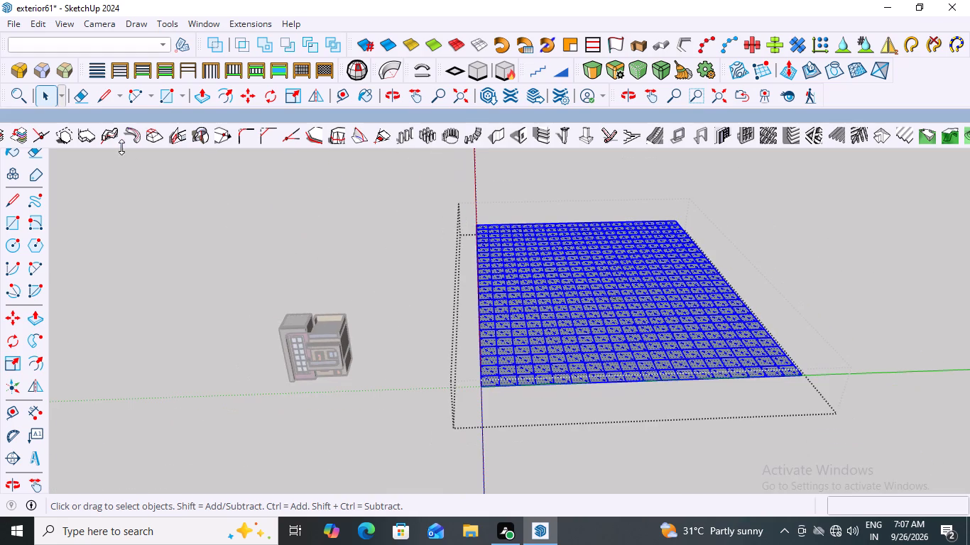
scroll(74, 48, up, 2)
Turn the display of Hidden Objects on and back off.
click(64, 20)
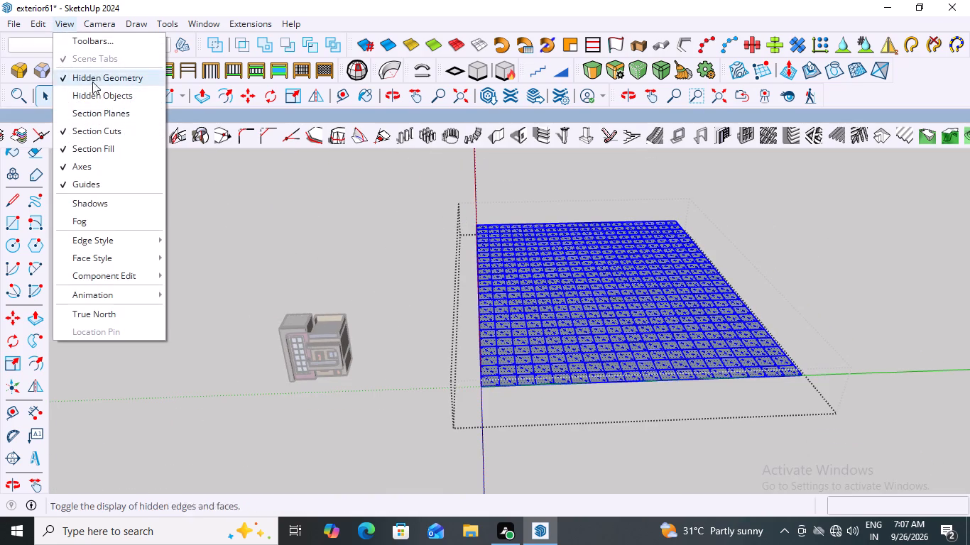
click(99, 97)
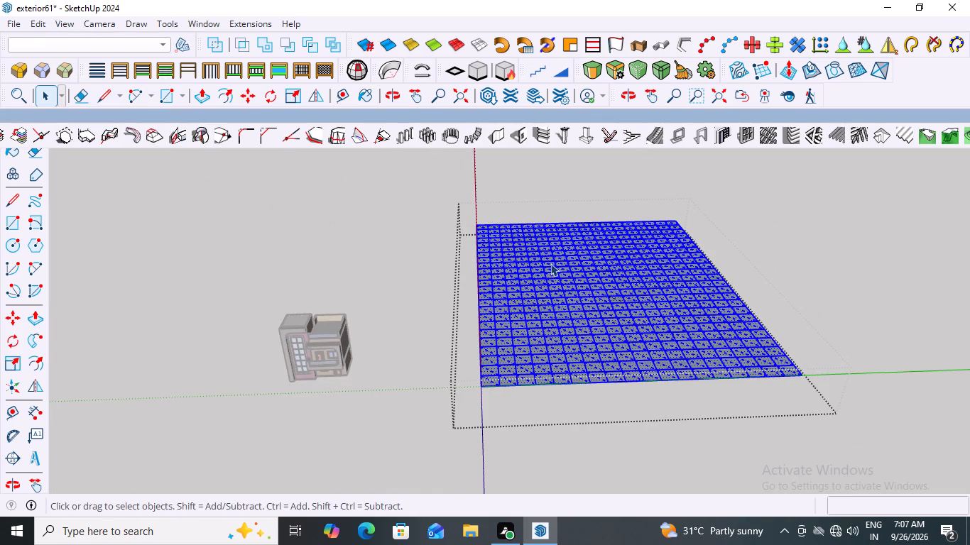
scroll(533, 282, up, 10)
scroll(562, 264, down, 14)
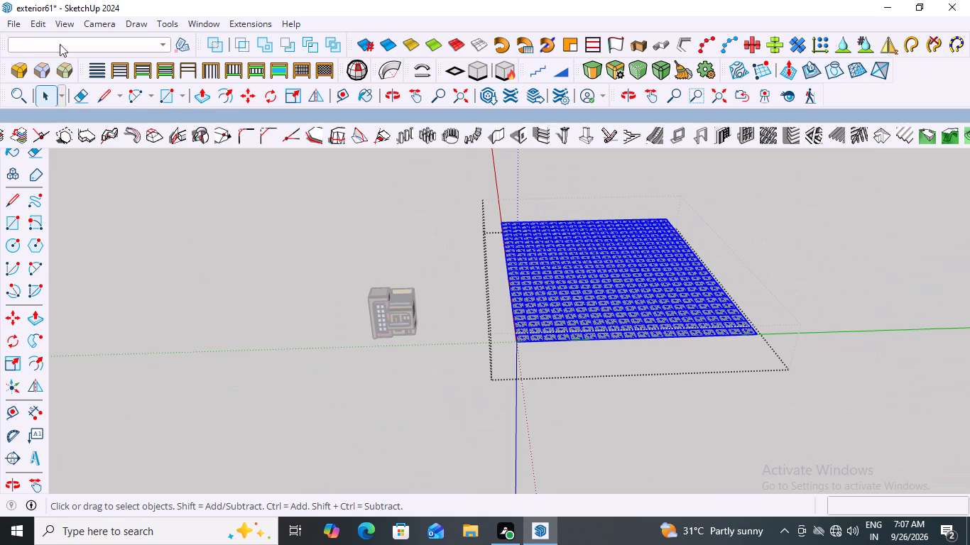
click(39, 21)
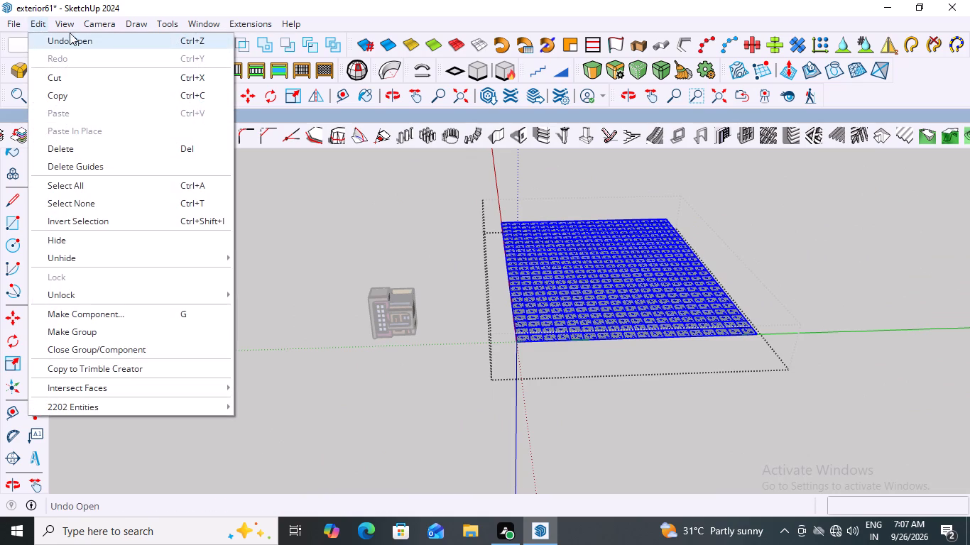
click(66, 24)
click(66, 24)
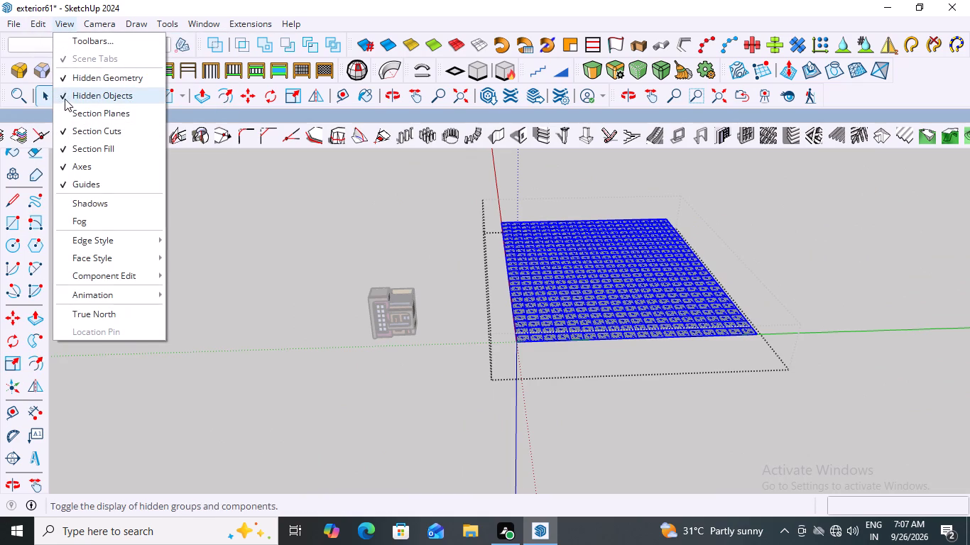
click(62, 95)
Raise the whole selected terrain mesh with Smoove, starting near its middle with a 9' radius.
scroll(205, 199, down, 4)
scroll(288, 260, down, 2)
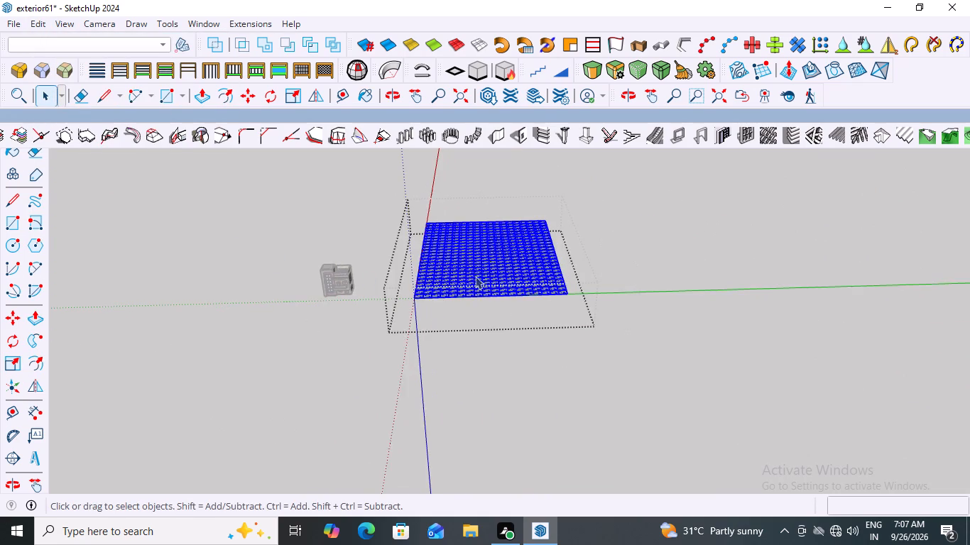
scroll(511, 276, up, 12)
scroll(535, 263, down, 7)
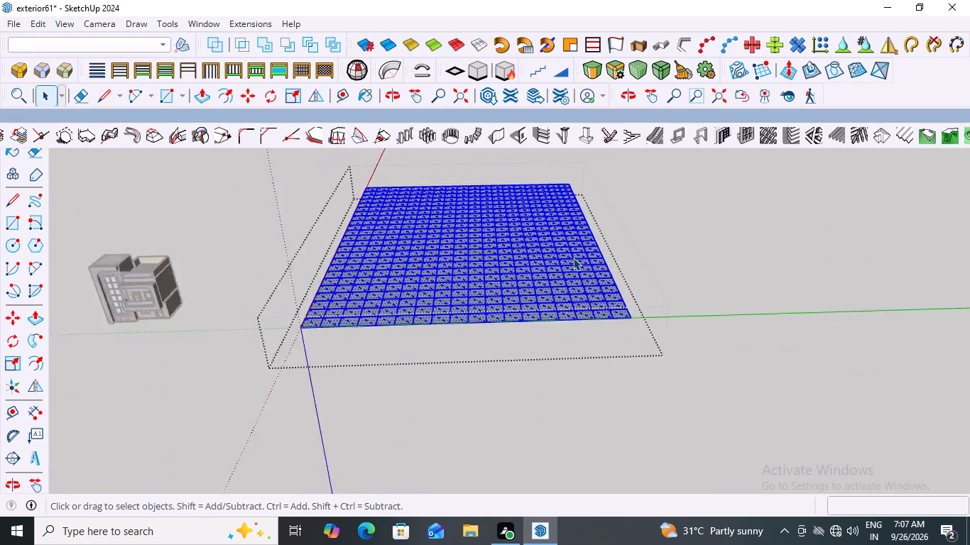
click(784, 70)
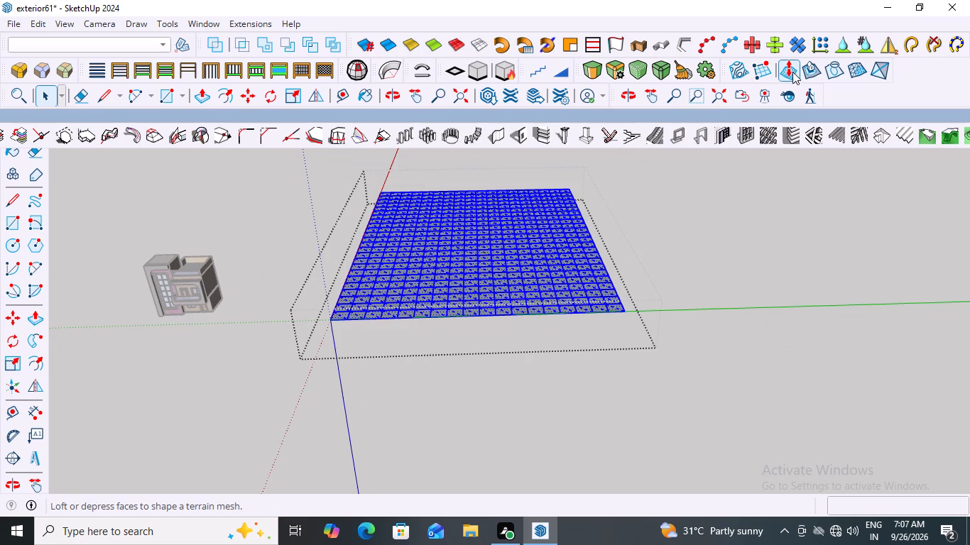
double_click(794, 72)
scroll(465, 270, up, 3)
double_click(465, 265)
click(679, 219)
scroll(465, 251, up, 6)
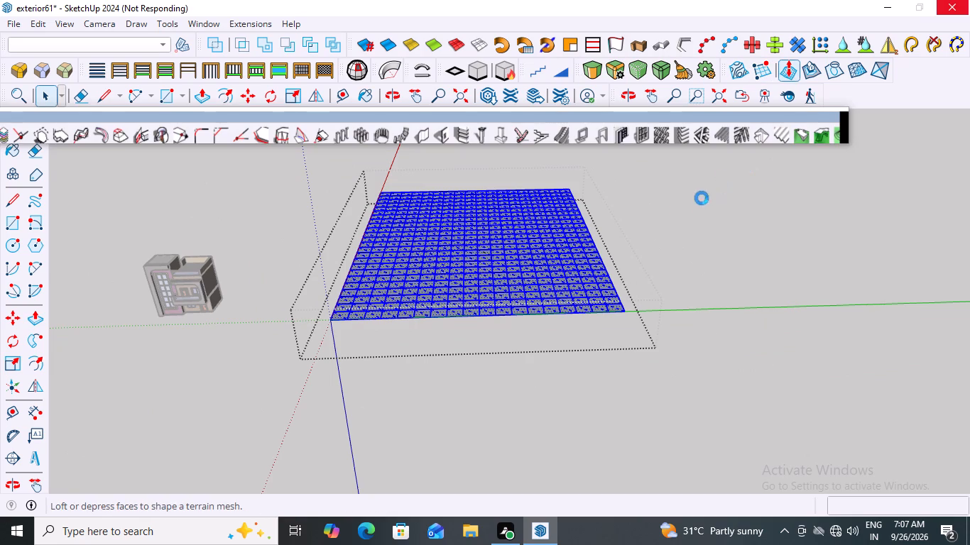
scroll(528, 317, up, 3)
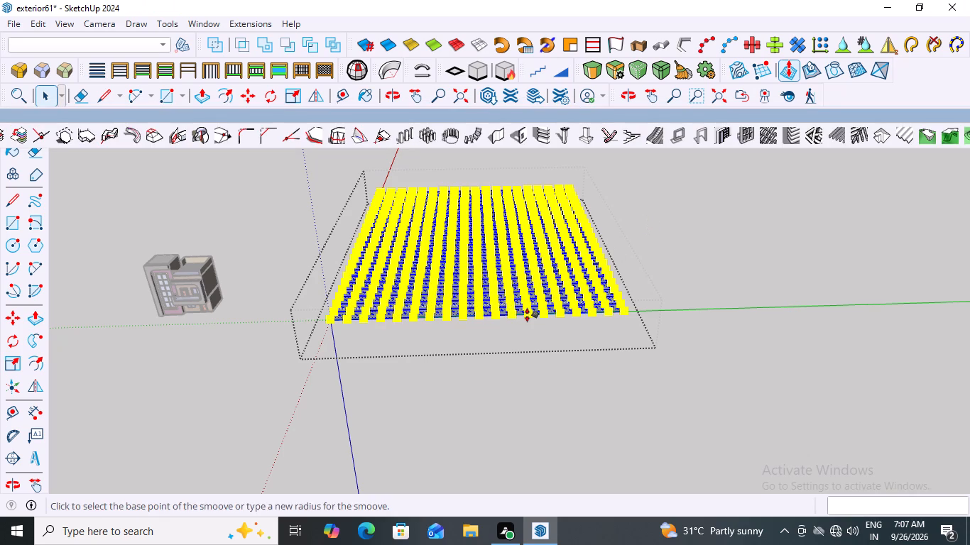
scroll(528, 317, up, 5)
middle_drag(634, 279, 641, 213)
scroll(367, 324, up, 10)
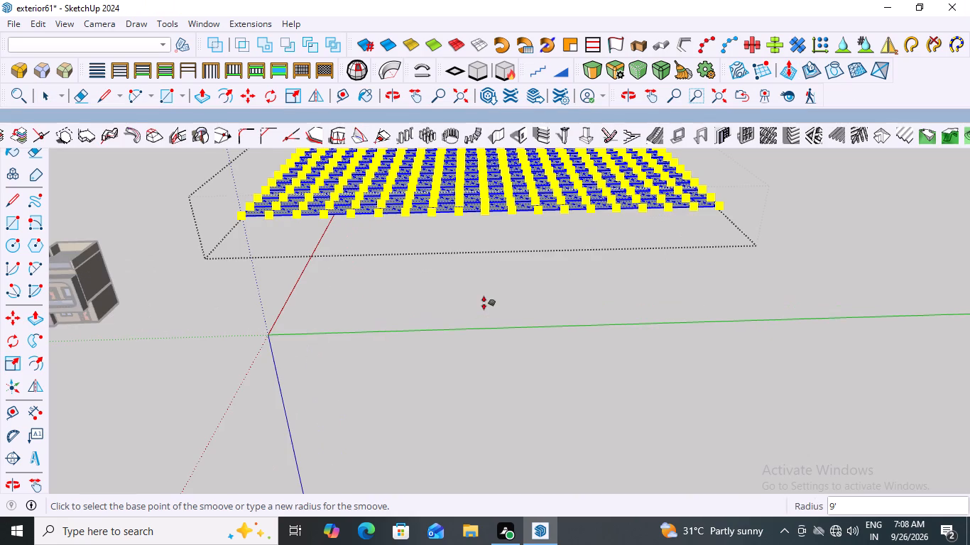
Lower the selected mesh about 17' 11" with Smoove at a 9' radius, turning off Hidden Geometry display partway through.
scroll(498, 391, down, 15)
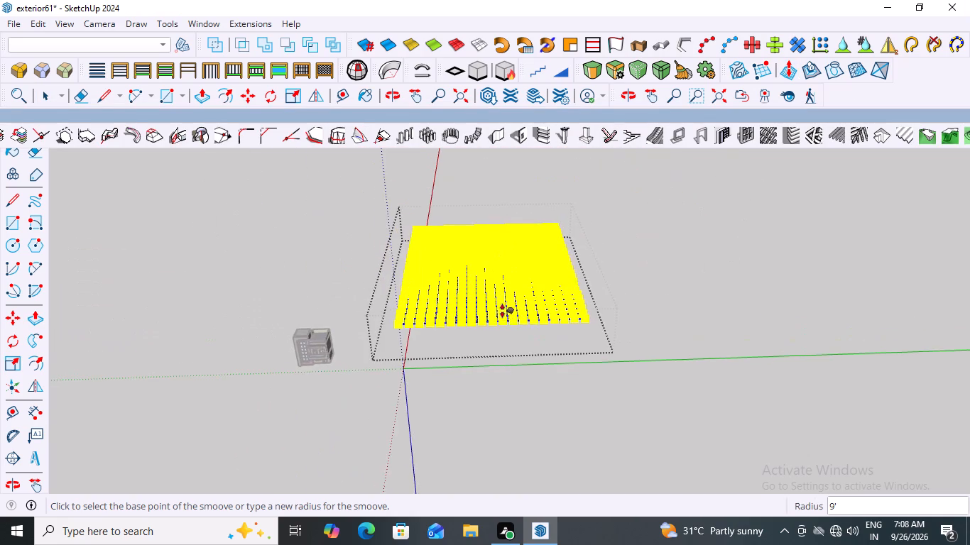
scroll(503, 312, up, 20)
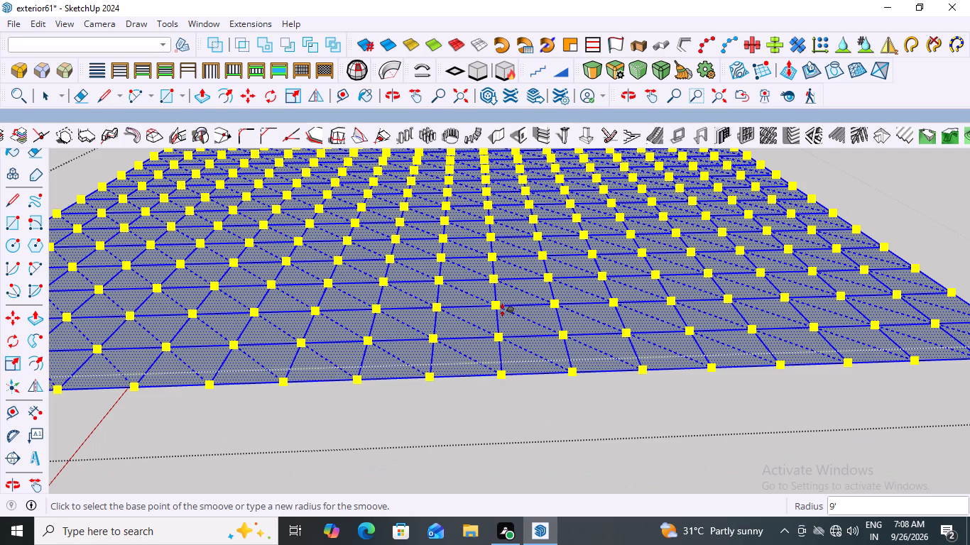
scroll(503, 312, down, 4)
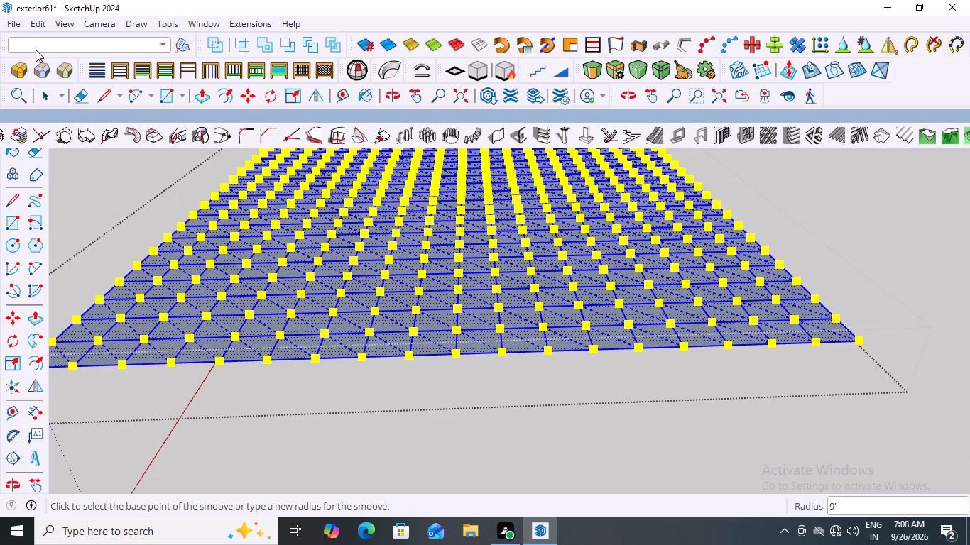
click(227, 266)
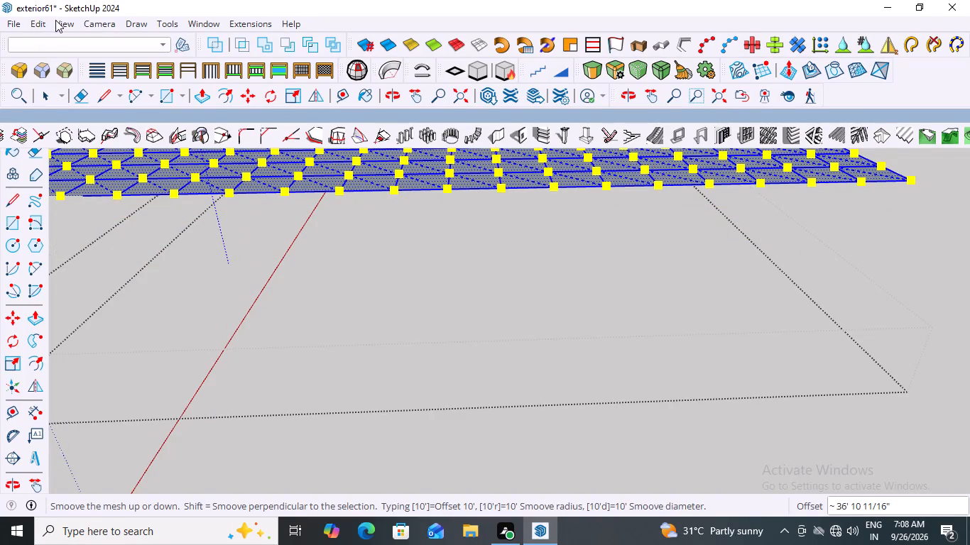
click(65, 26)
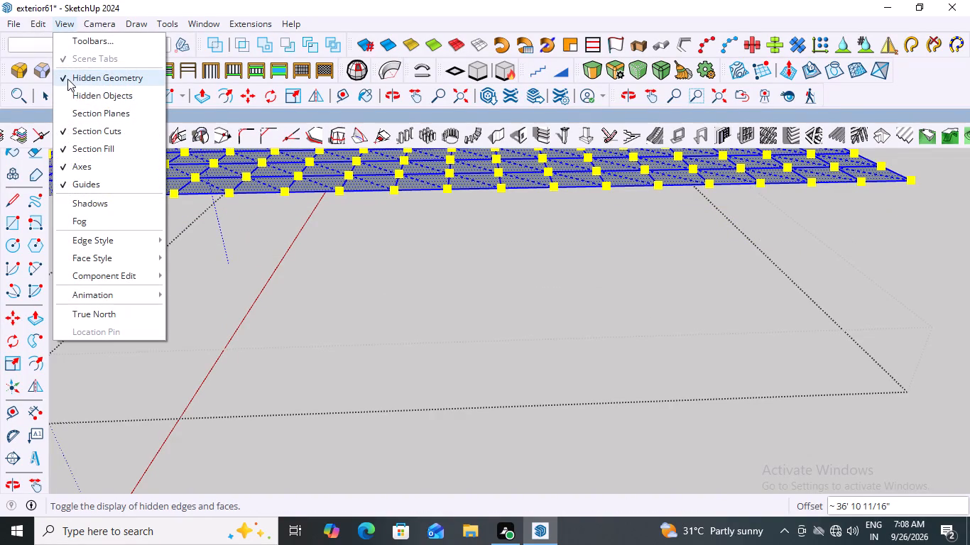
click(62, 76)
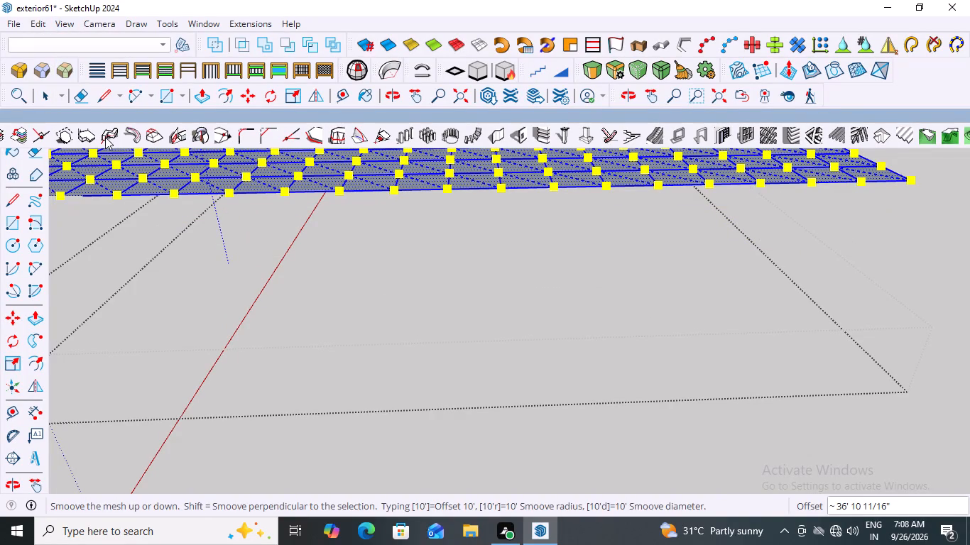
scroll(264, 229, down, 12)
scroll(309, 307, up, 5)
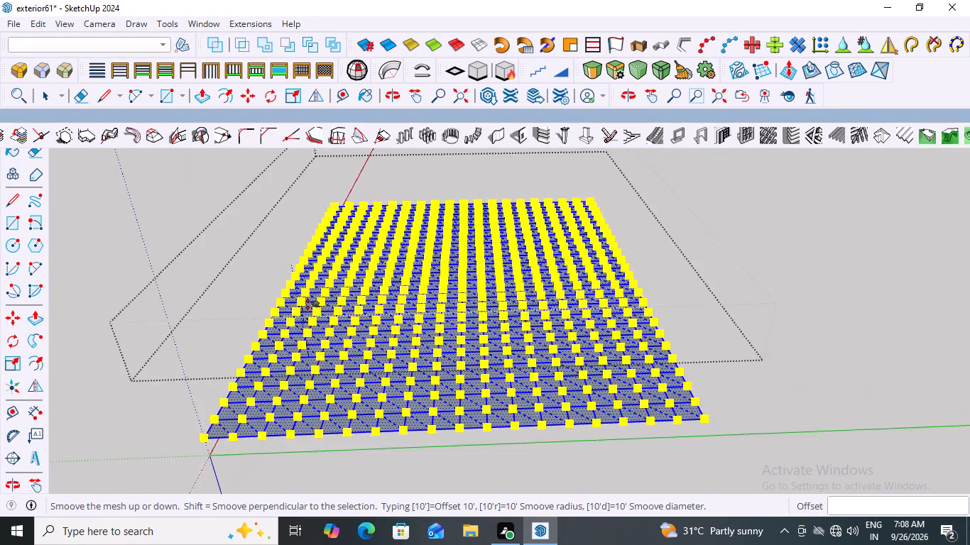
scroll(309, 307, up, 11)
drag(320, 289, 334, 312)
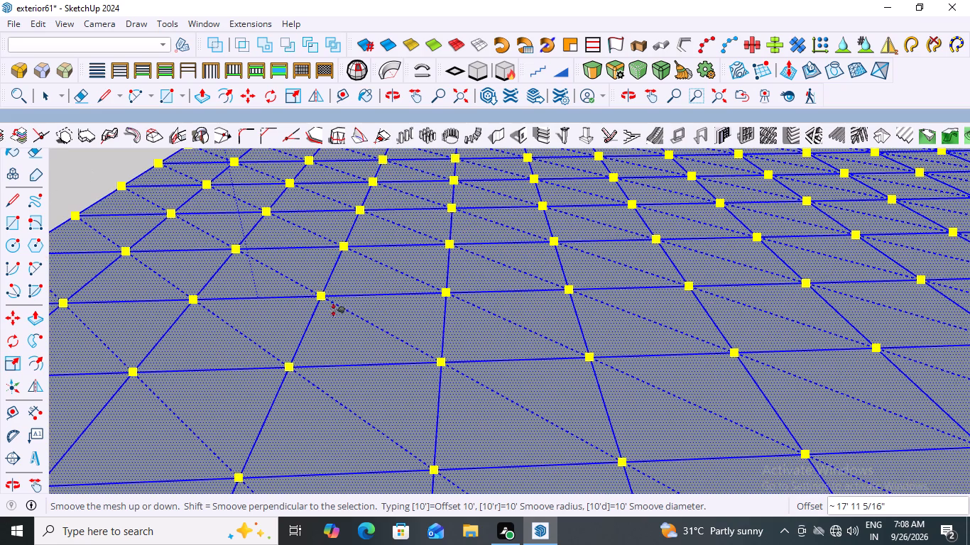
drag(334, 312, 337, 315)
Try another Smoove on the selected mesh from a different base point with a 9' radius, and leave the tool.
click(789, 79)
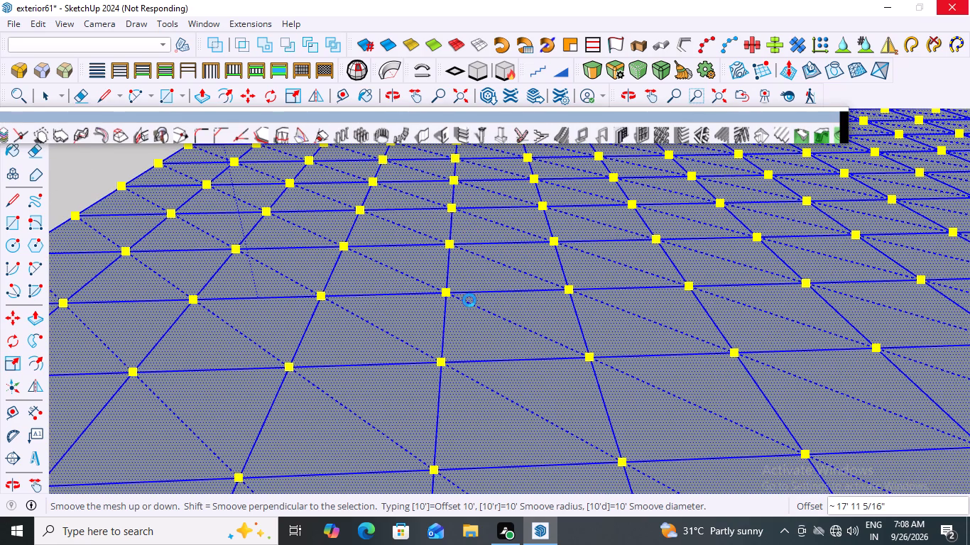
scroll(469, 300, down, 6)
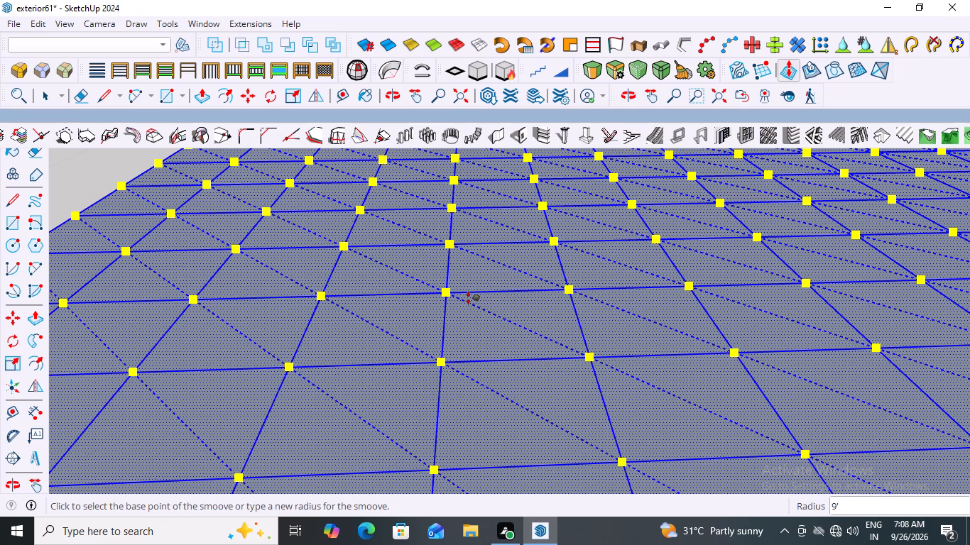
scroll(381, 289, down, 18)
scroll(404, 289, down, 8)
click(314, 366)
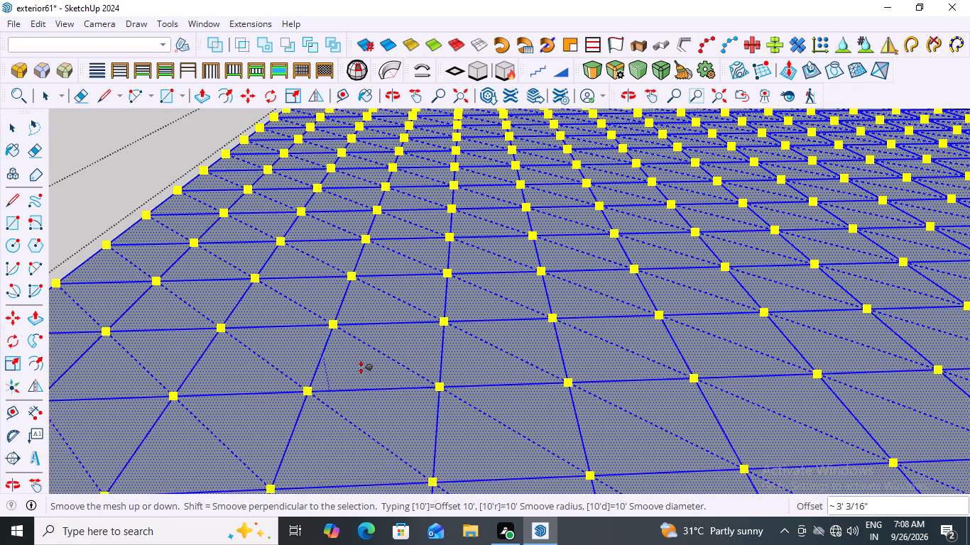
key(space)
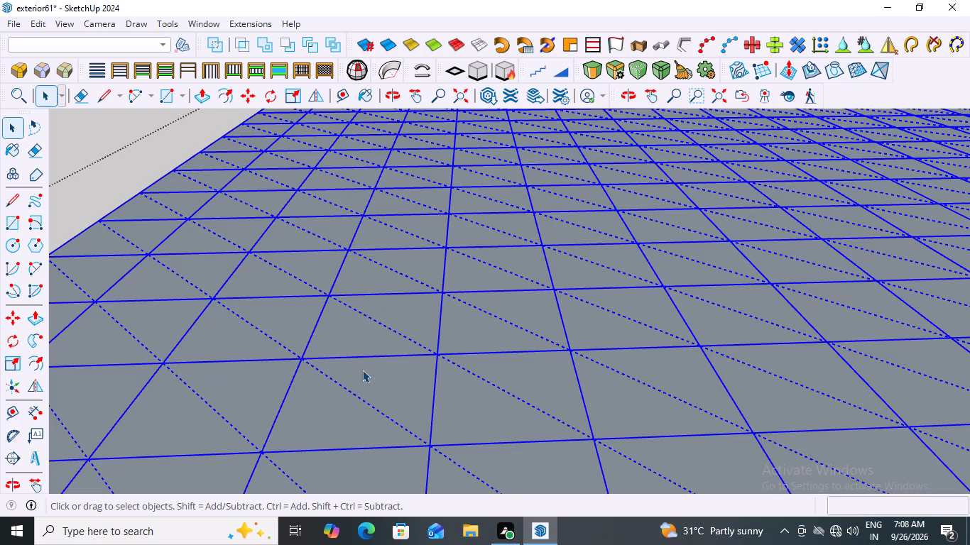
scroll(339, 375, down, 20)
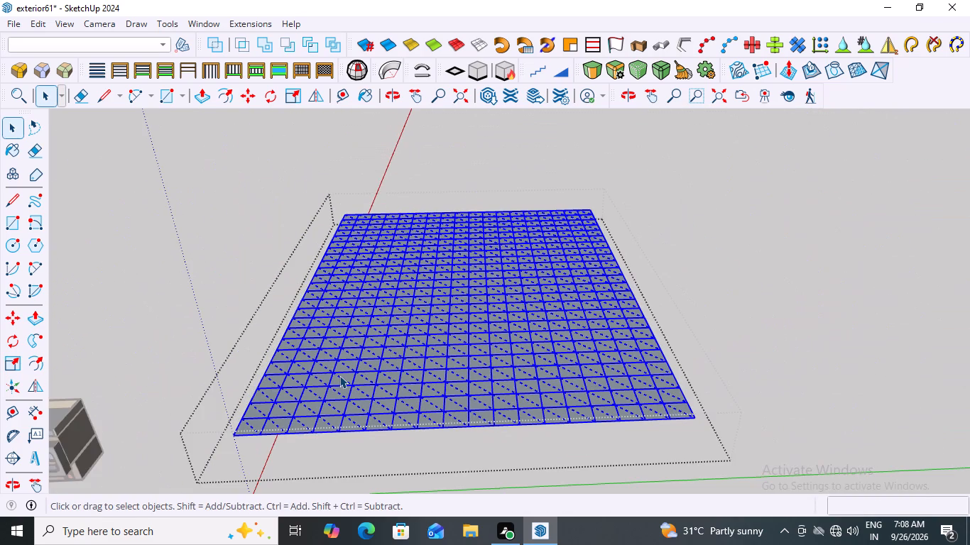
Lower the whole selected terrain mesh with repeated Smoove passes at a 9' radius, the first about 4' 10".
scroll(339, 375, up, 3)
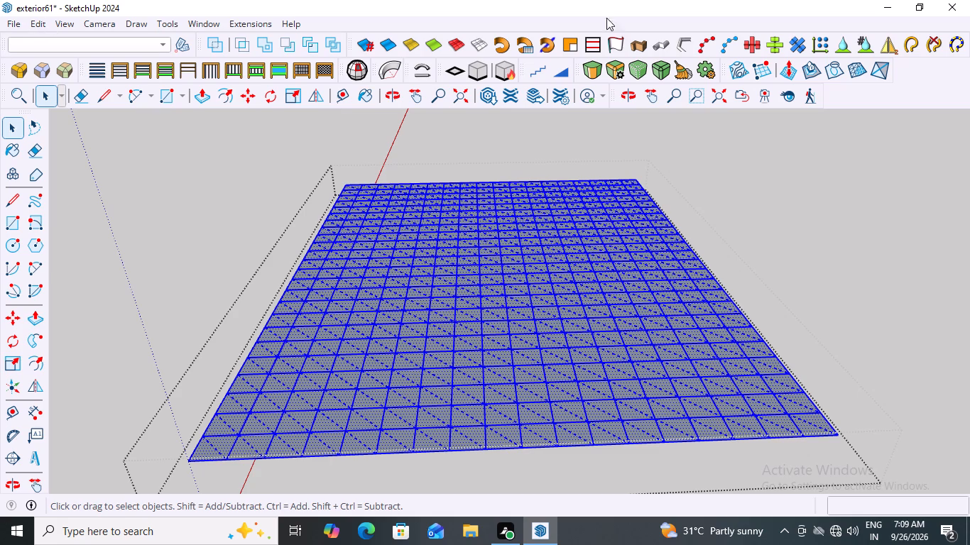
click(788, 75)
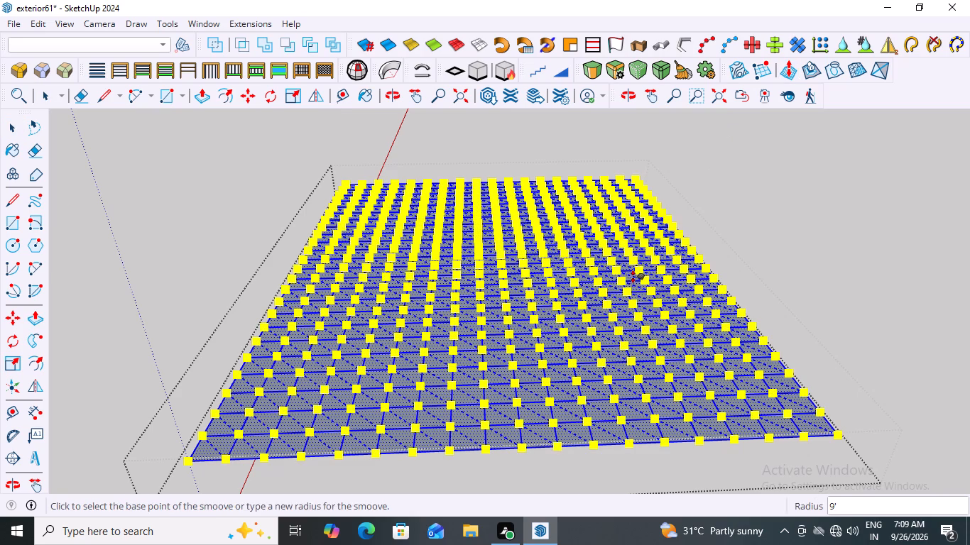
click(339, 373)
double_click(360, 390)
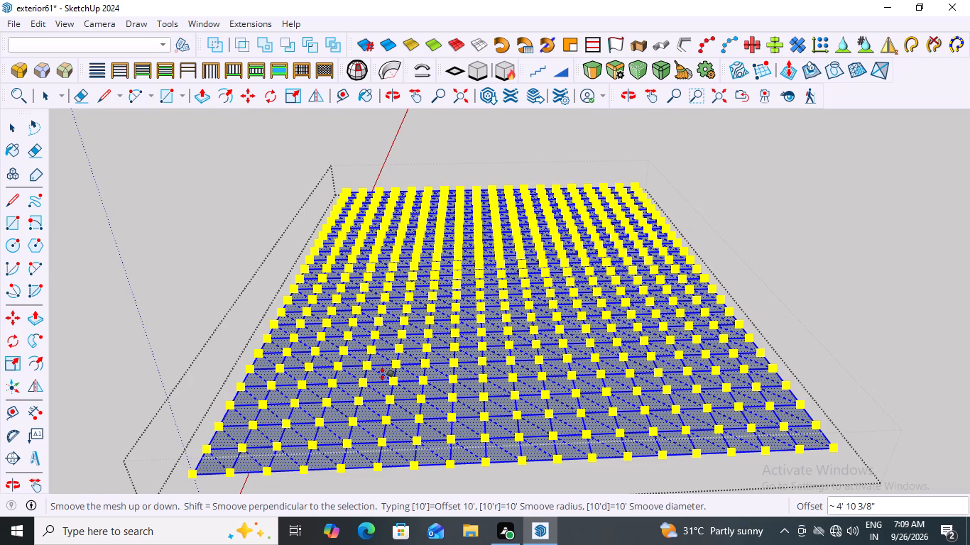
double_click(533, 431)
Turn on the display of Hidden Geometry.
click(47, 33)
click(63, 31)
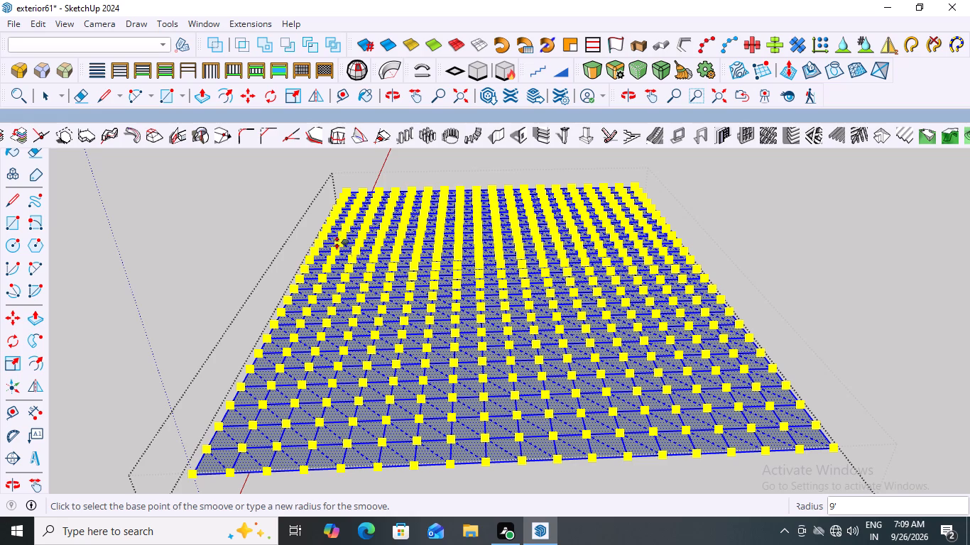
key(space)
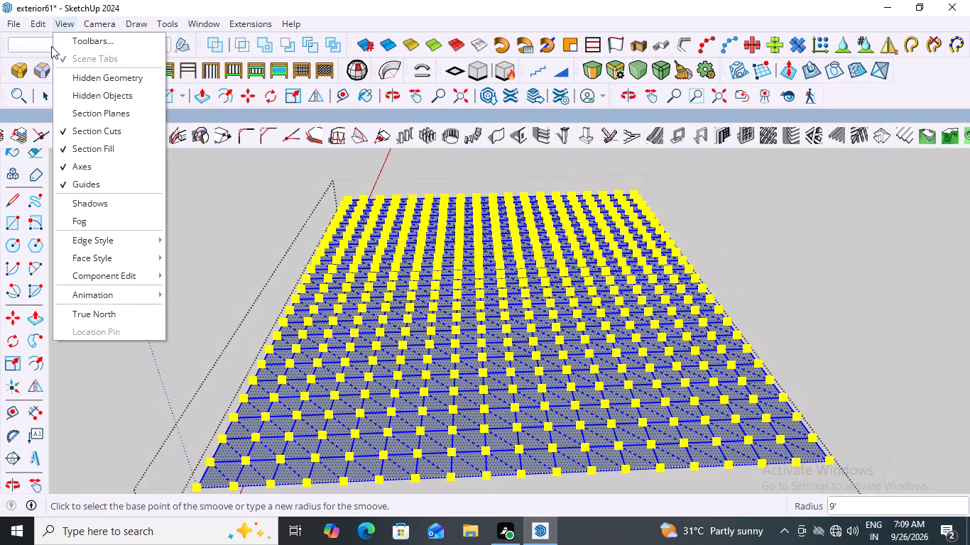
click(93, 76)
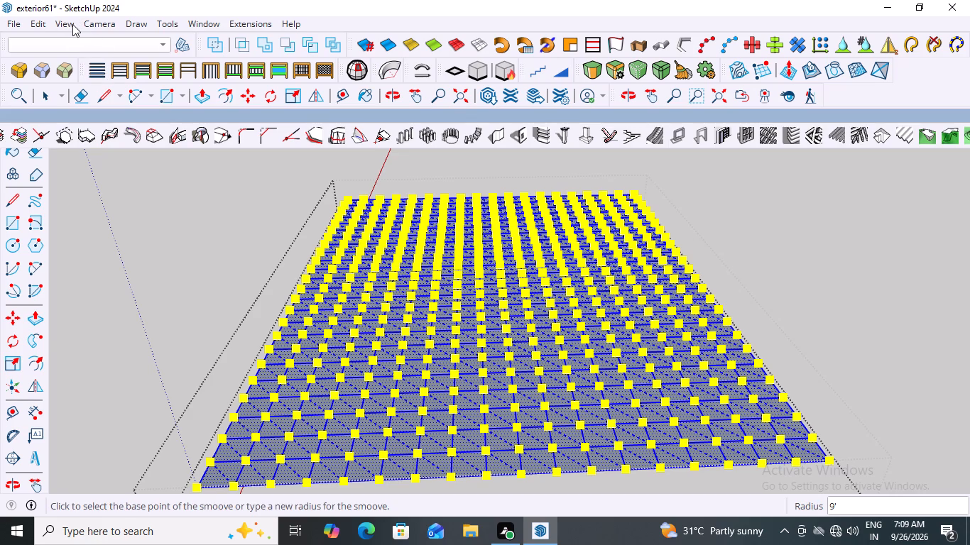
click(70, 23)
click(62, 77)
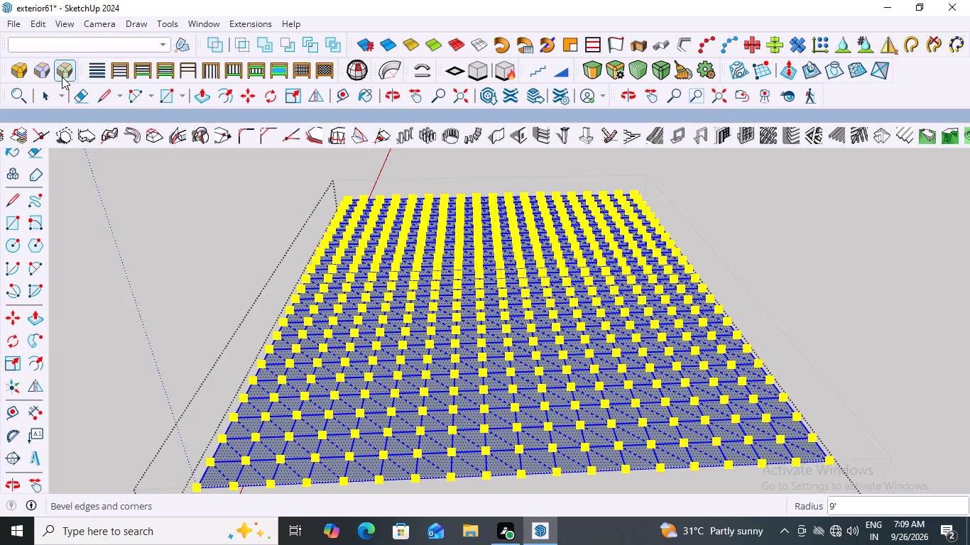
click(63, 21)
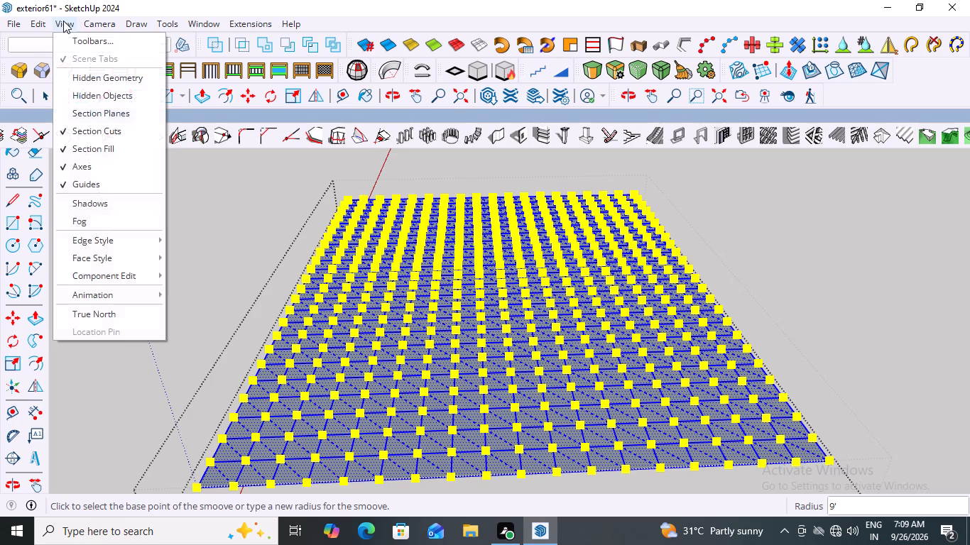
click(68, 78)
scroll(359, 233, down, 2)
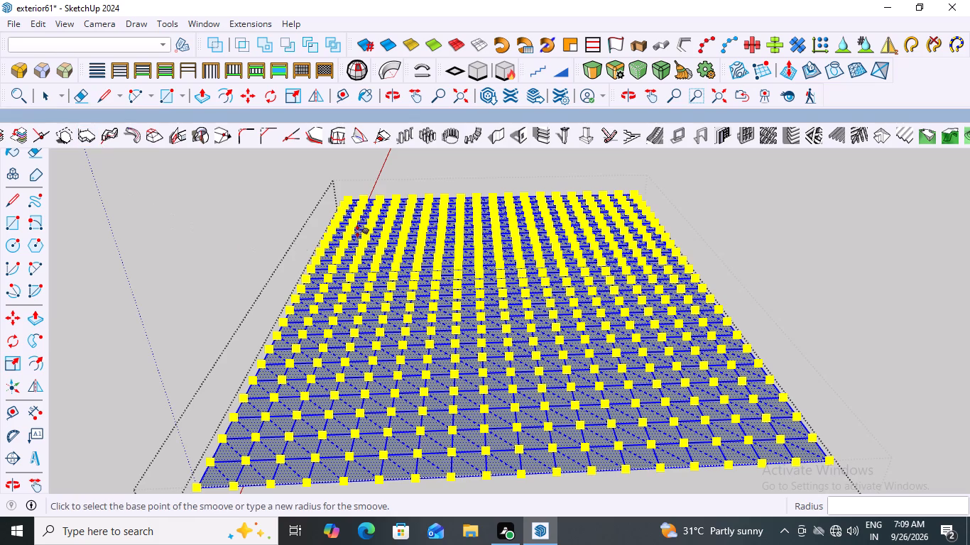
scroll(359, 233, down, 14)
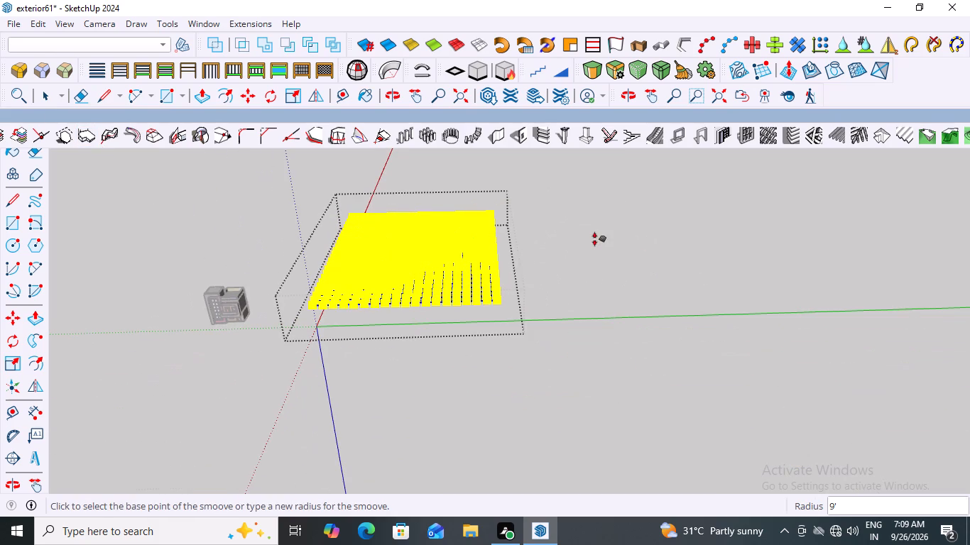
Leave Smoove, clear the mesh selection and close the terrain group's editing.
key(space)
click(596, 241)
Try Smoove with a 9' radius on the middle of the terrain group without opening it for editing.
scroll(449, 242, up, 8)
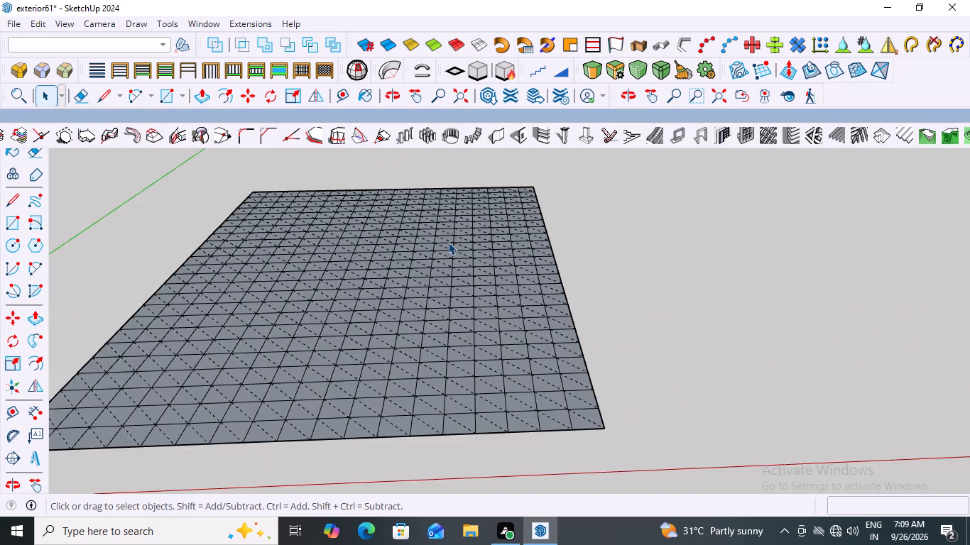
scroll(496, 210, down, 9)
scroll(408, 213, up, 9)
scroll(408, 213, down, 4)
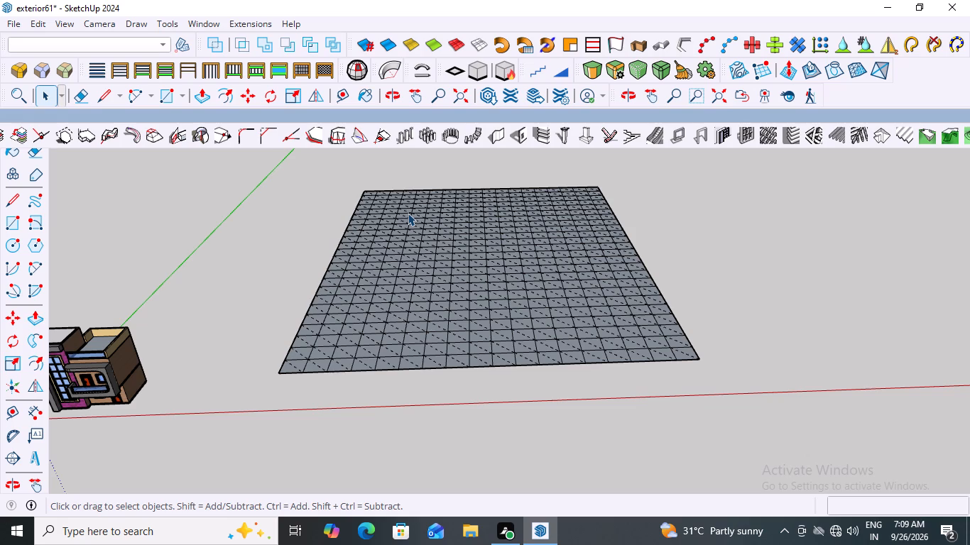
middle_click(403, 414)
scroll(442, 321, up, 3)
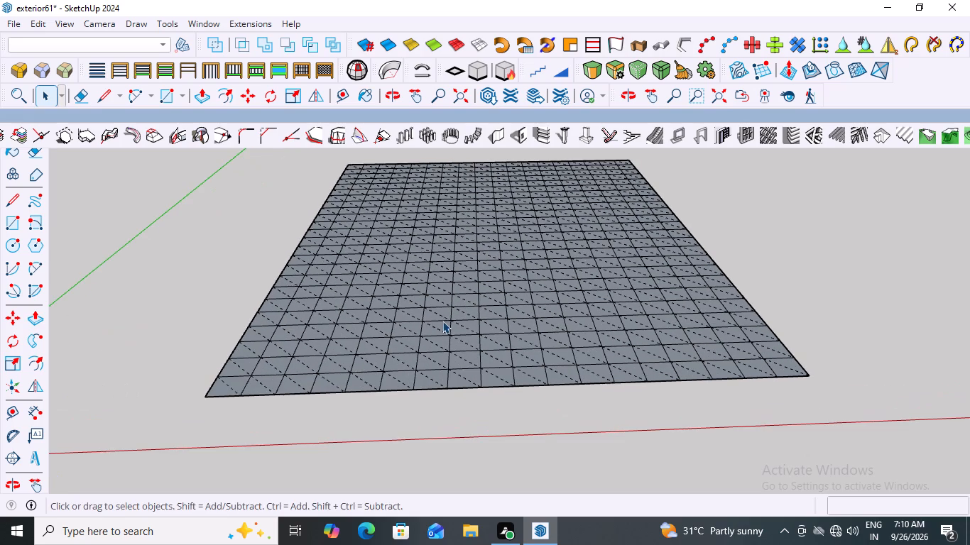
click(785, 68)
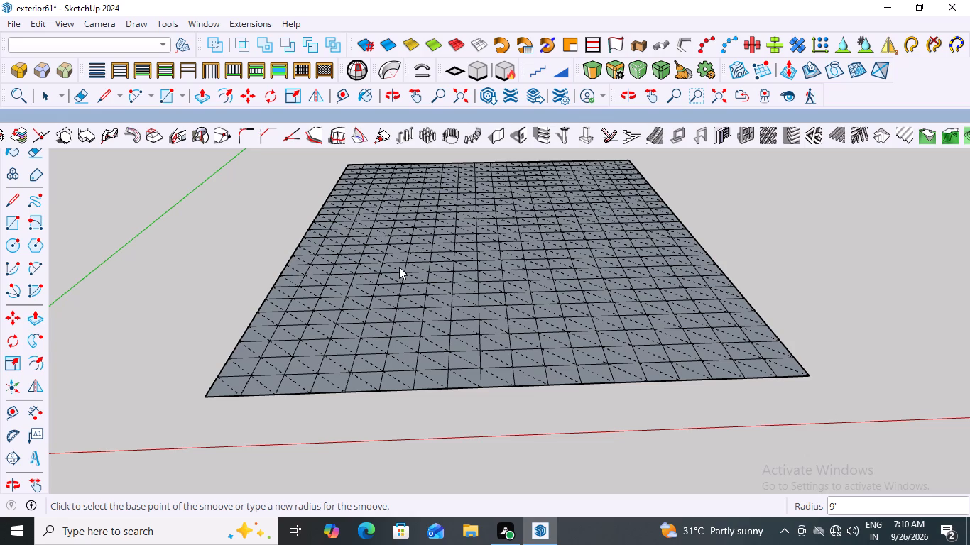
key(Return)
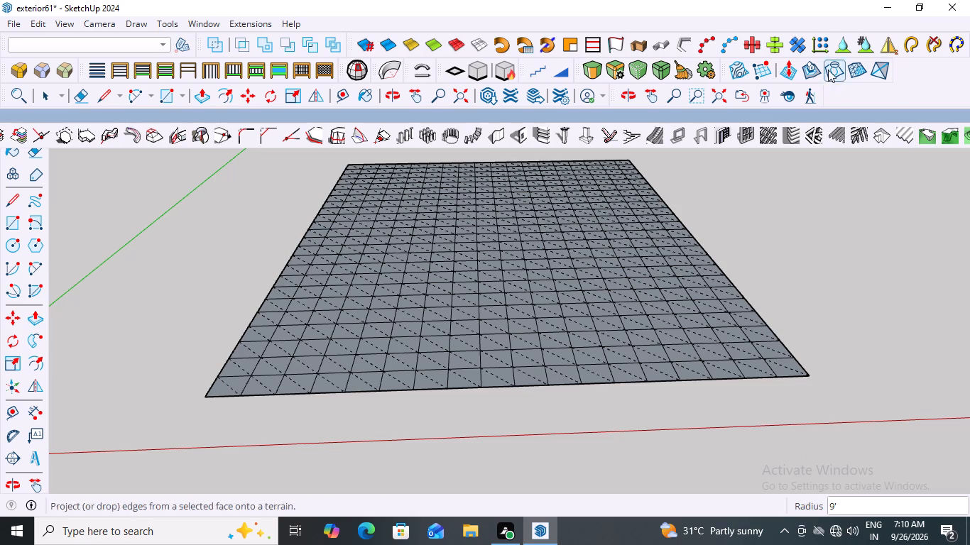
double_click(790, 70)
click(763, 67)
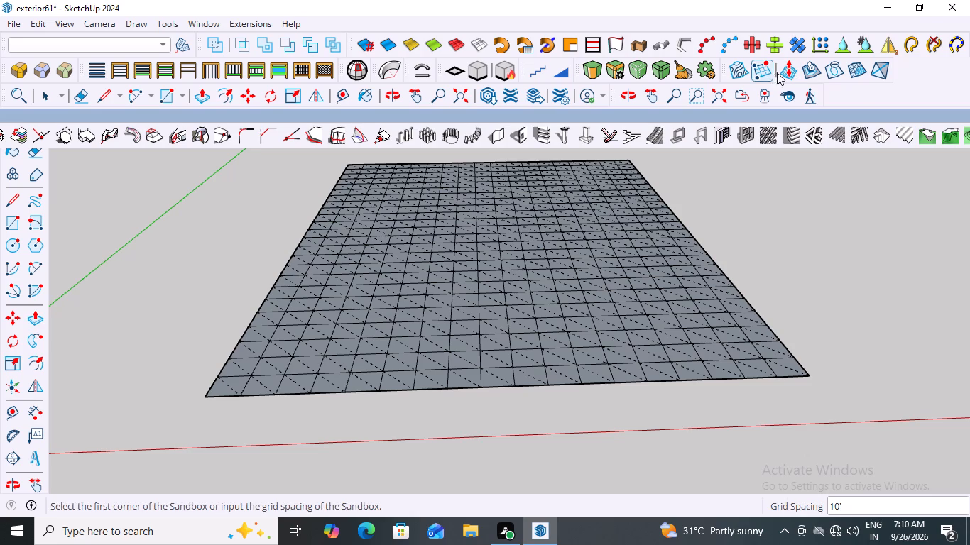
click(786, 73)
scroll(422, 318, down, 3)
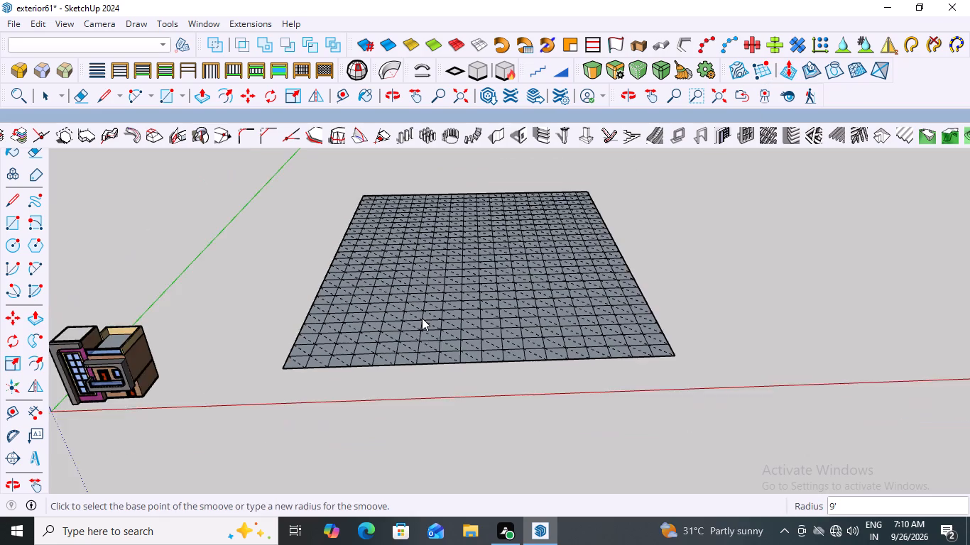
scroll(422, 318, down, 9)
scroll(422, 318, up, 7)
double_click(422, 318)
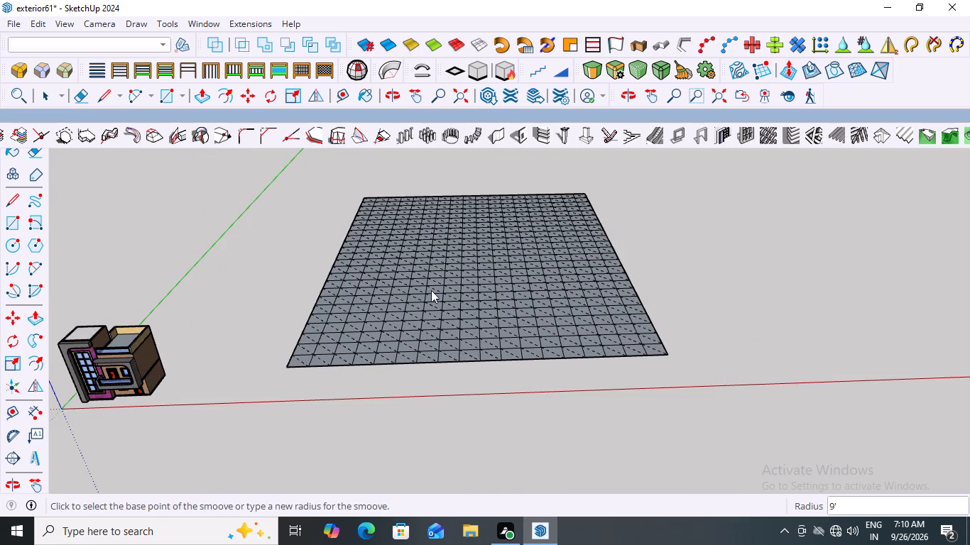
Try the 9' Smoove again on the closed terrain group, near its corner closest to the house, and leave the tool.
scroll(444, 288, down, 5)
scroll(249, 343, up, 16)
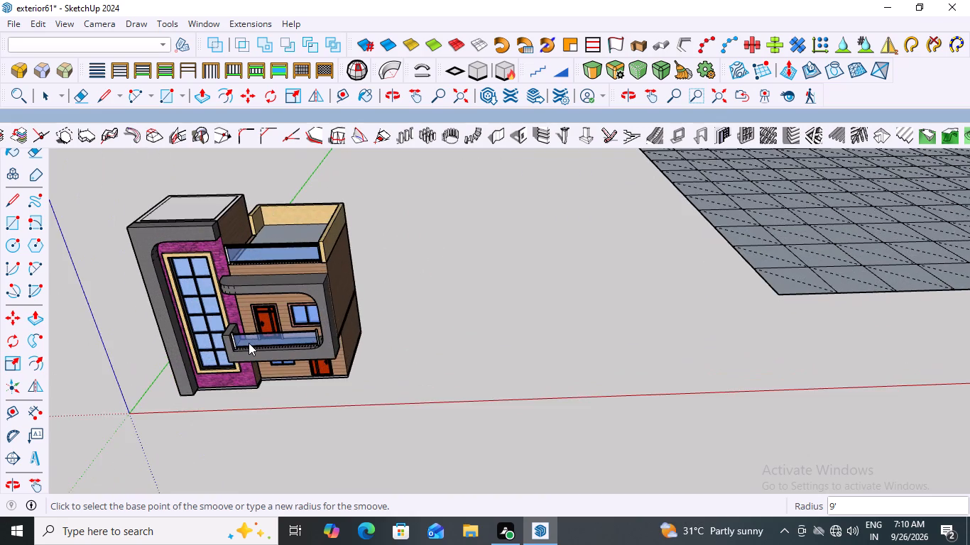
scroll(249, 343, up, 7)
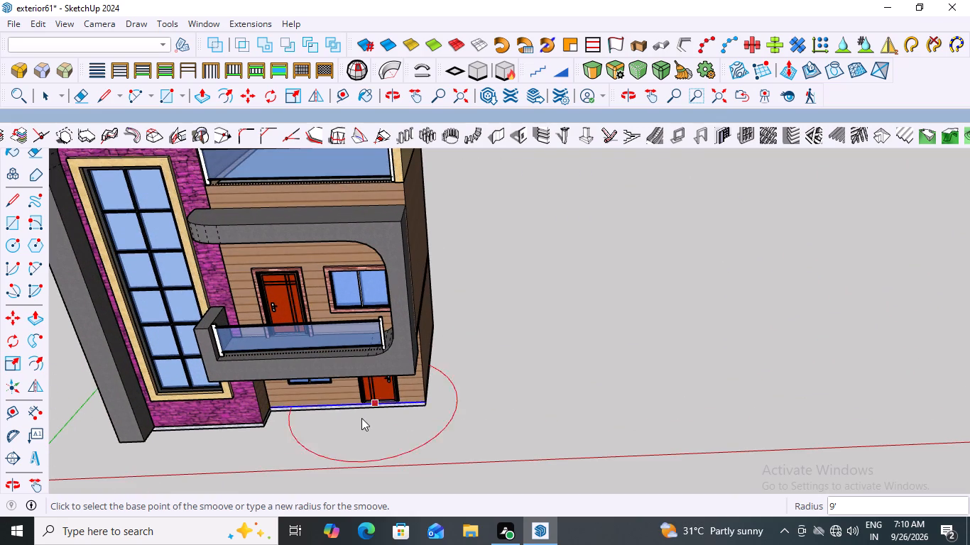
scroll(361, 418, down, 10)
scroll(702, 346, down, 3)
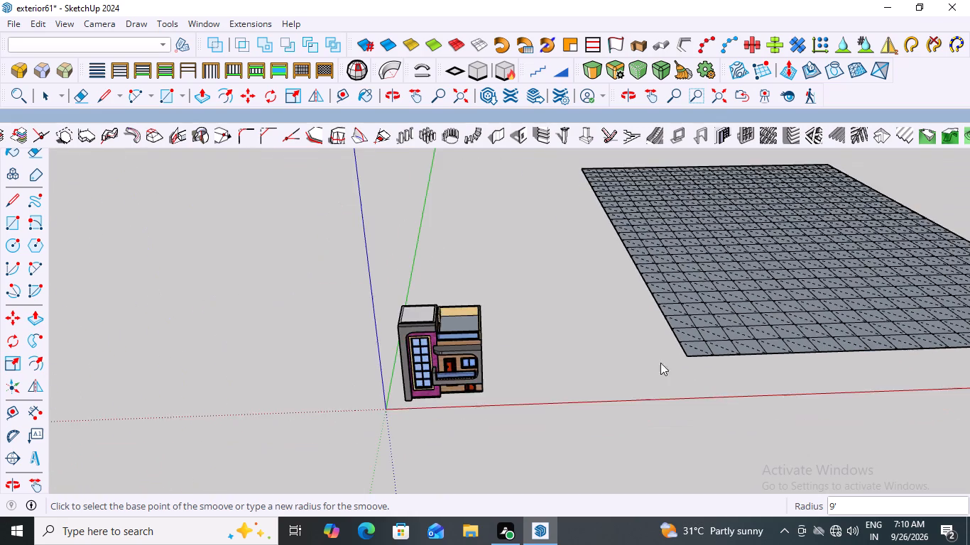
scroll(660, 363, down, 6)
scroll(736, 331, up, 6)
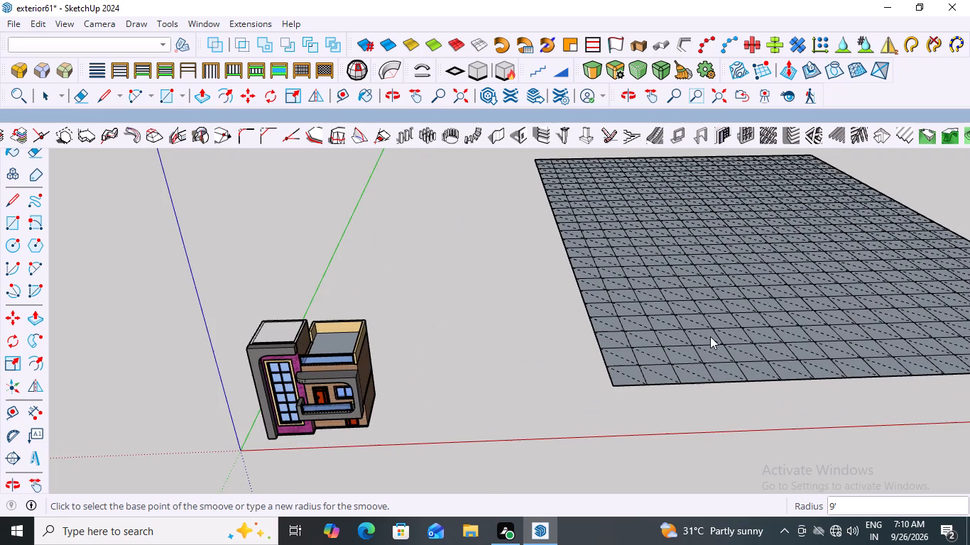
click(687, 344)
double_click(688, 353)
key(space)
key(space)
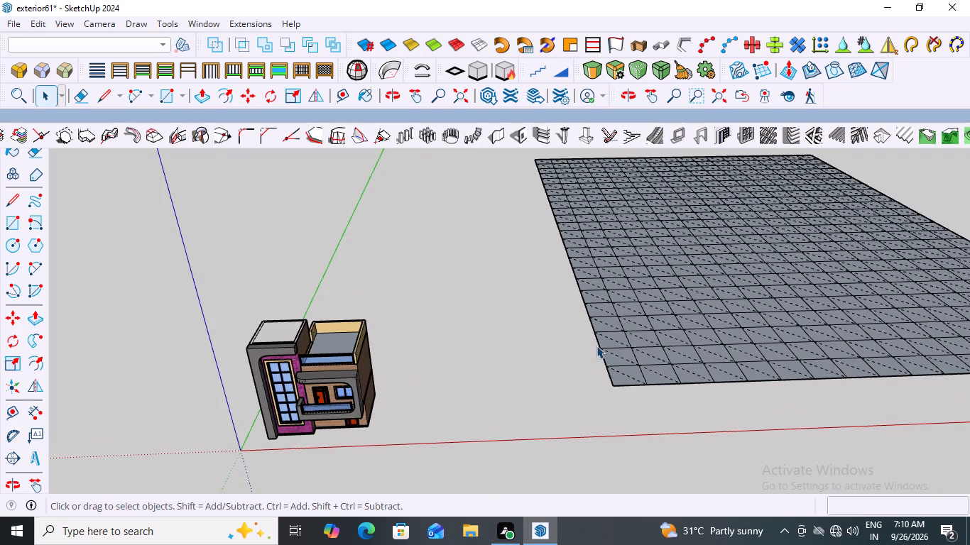
Open the terrain mesh group for editing and activate Smoove with nothing selected.
double_click(662, 329)
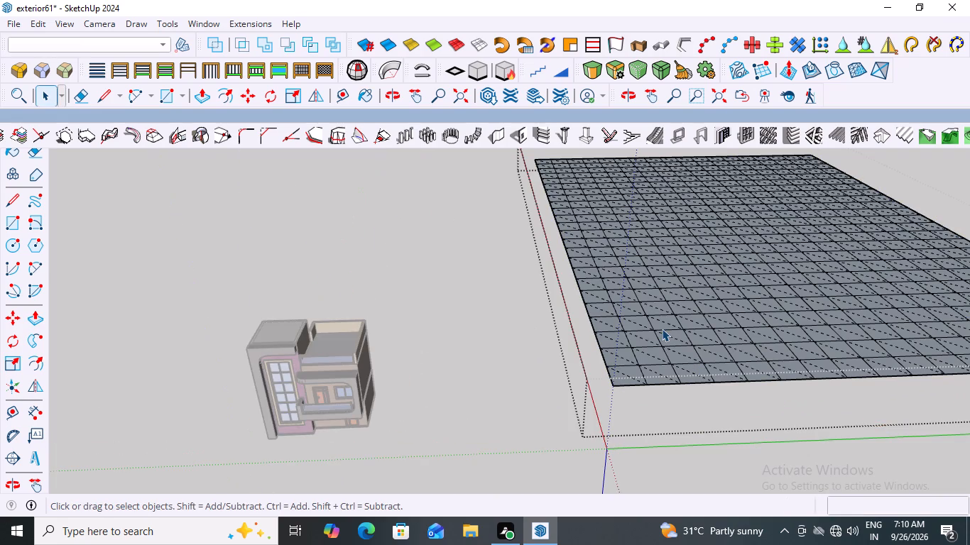
scroll(648, 304, up, 5)
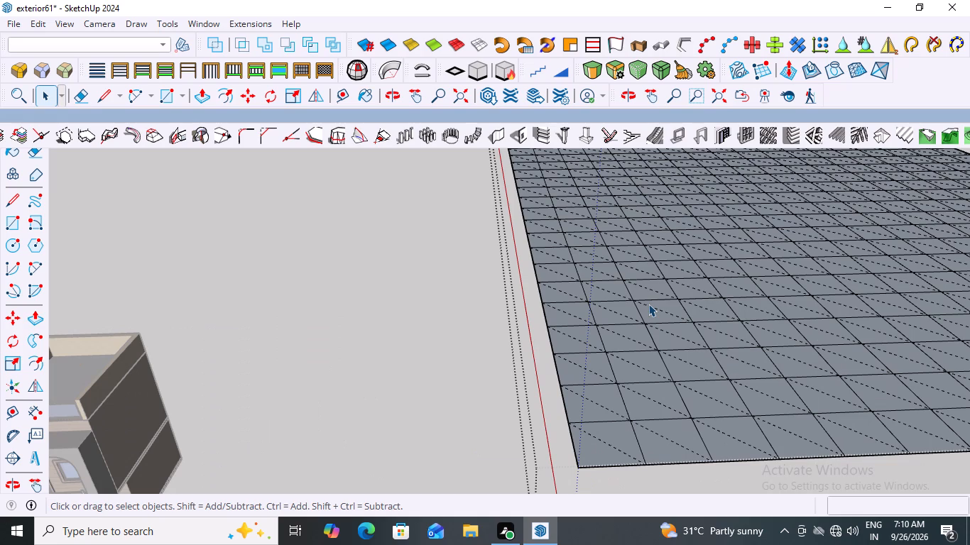
click(781, 72)
scroll(589, 310, down, 8)
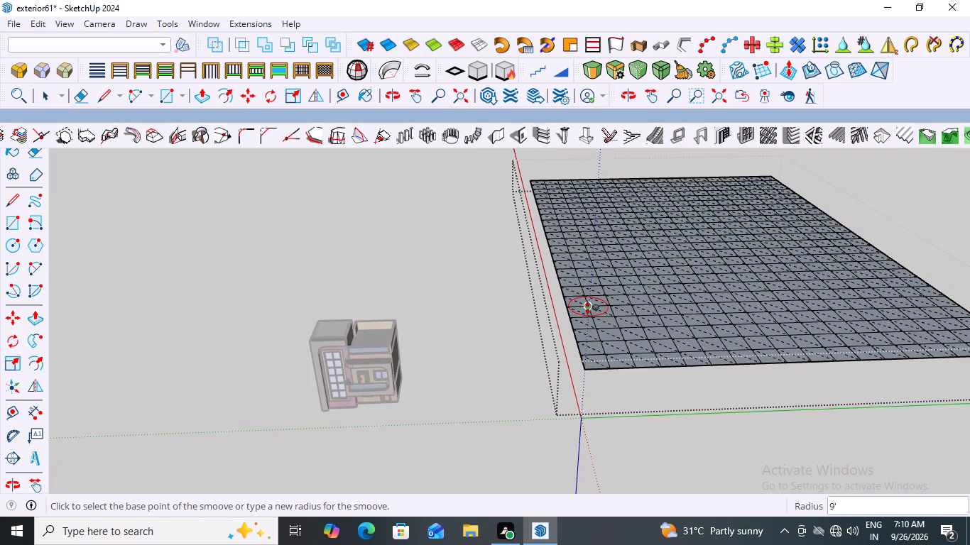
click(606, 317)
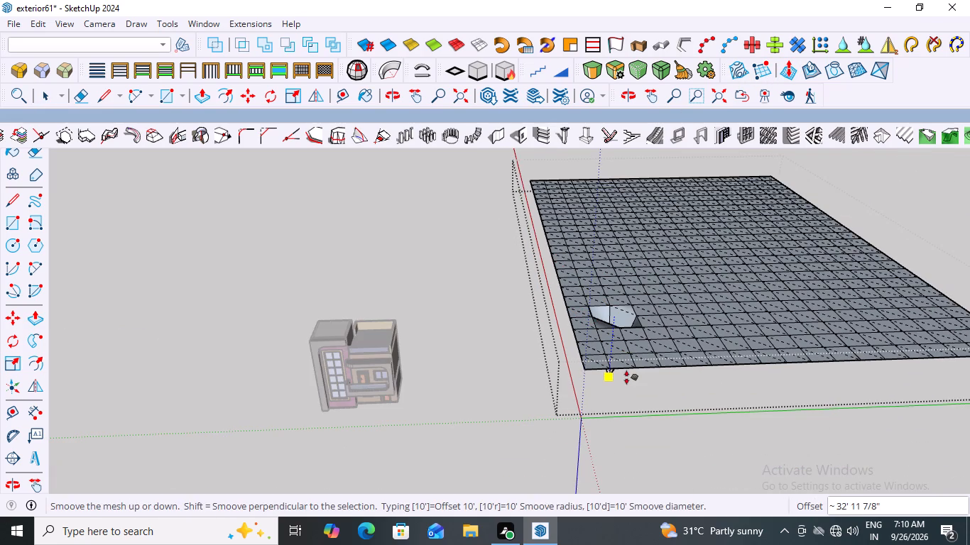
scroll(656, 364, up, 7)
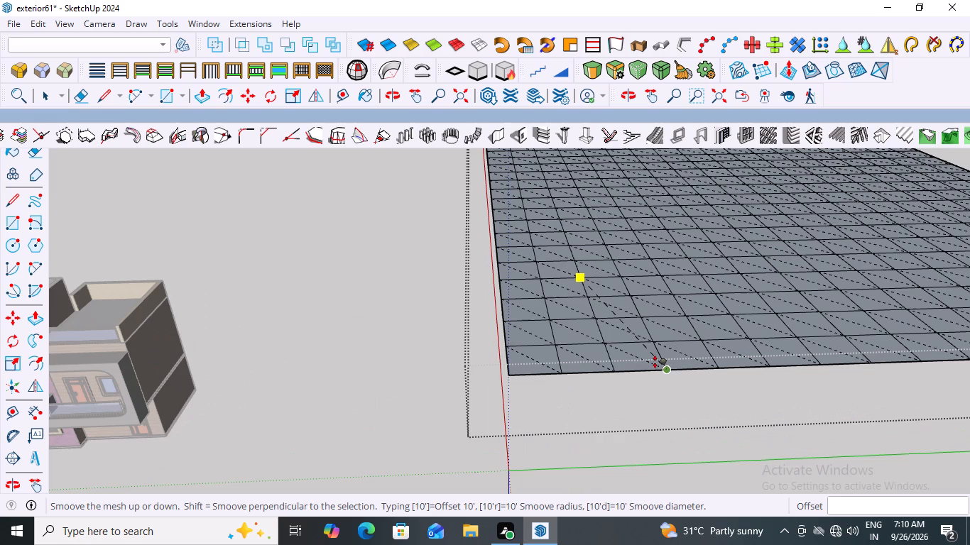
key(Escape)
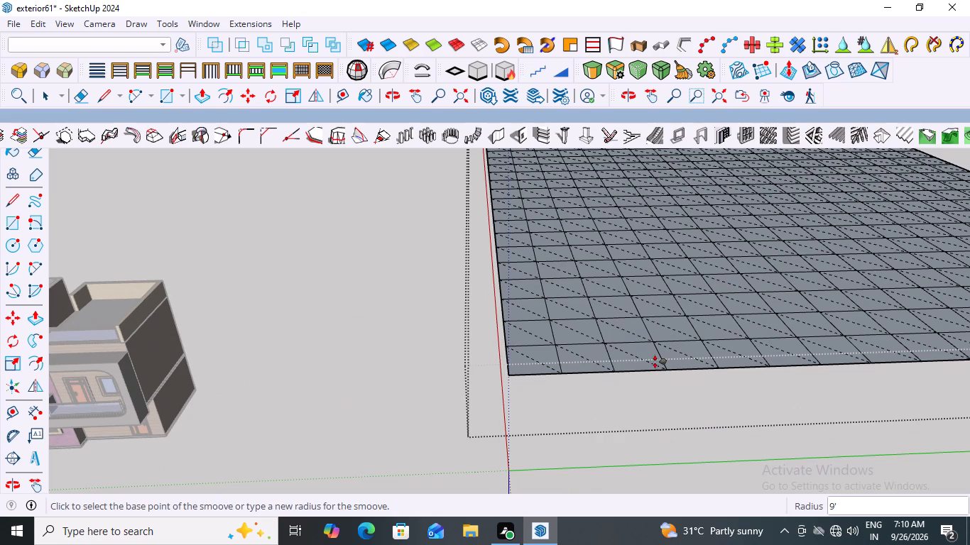
Set the Smoove radius to 15' and sink a small hollow into the mesh near its corner closest to the house.
text(15)
key(apostrophe)
key(Return)
click(596, 263)
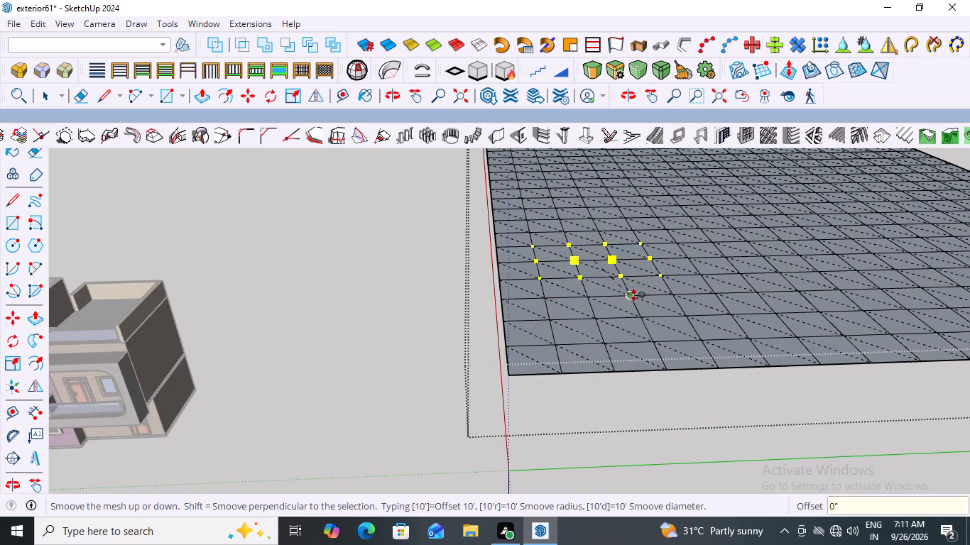
click(726, 305)
With the 15' Smoove radius, raise a peak beside the small hollow and sink a pit about 31' deep near the mesh's front edge.
click(735, 270)
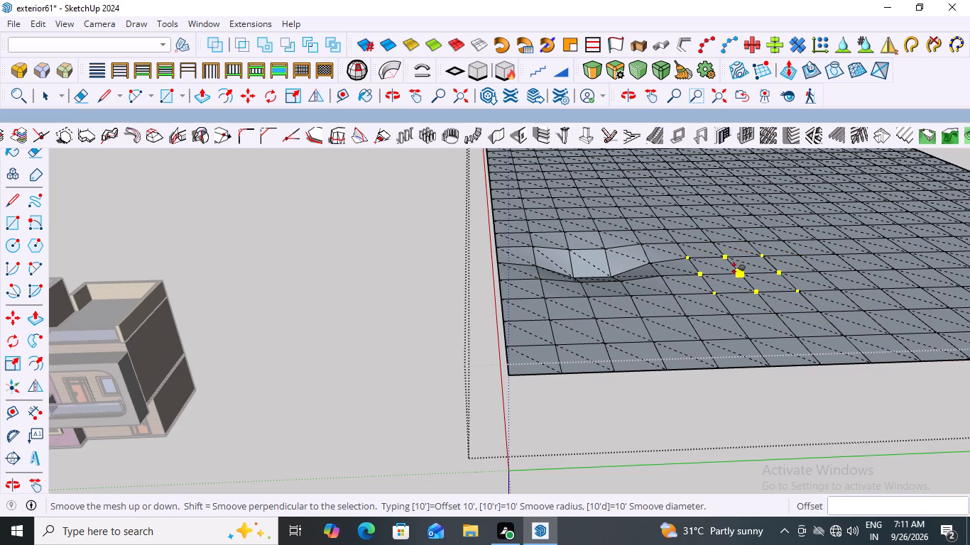
click(797, 243)
scroll(625, 334, down, 7)
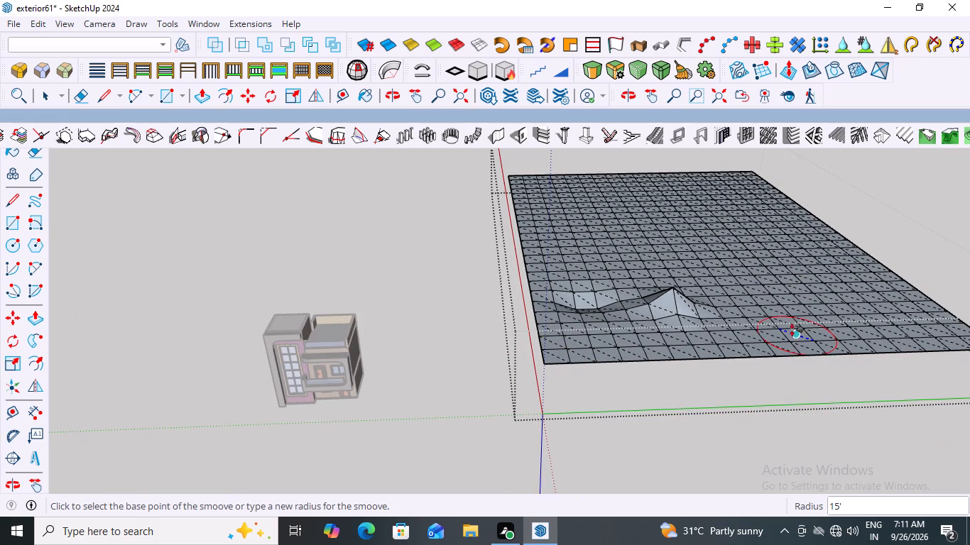
click(794, 324)
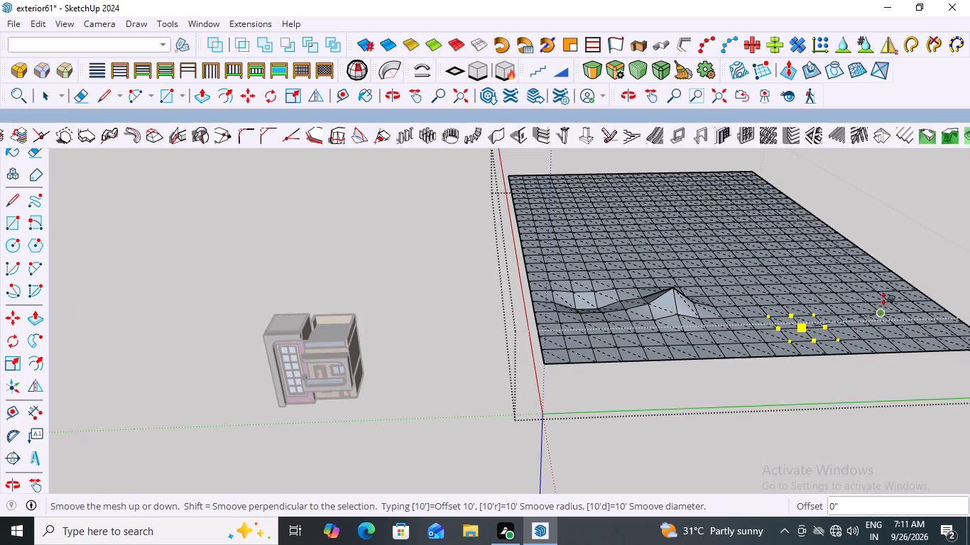
click(727, 375)
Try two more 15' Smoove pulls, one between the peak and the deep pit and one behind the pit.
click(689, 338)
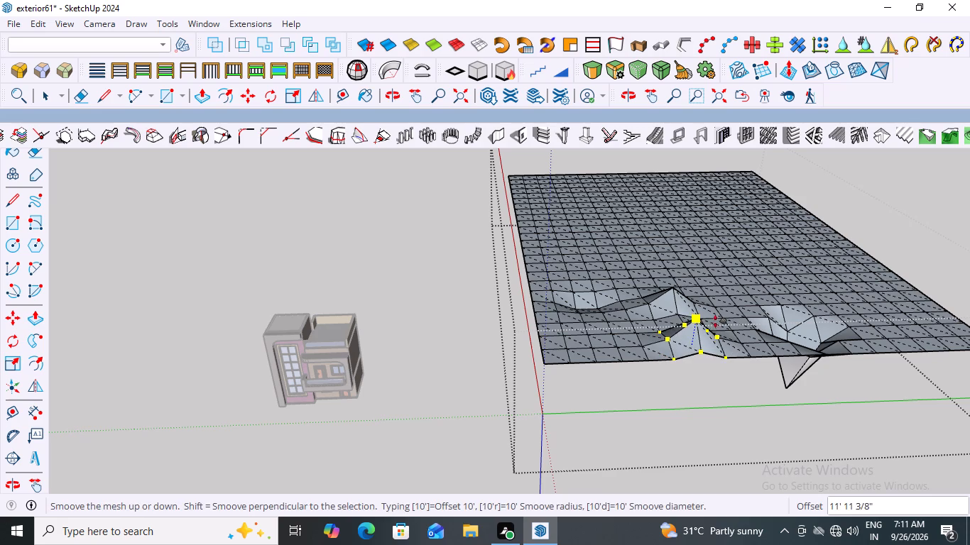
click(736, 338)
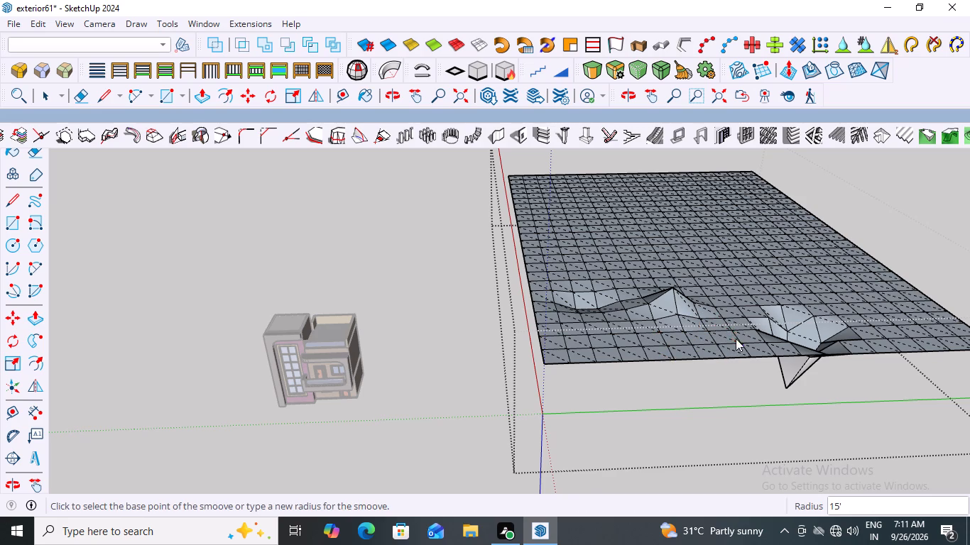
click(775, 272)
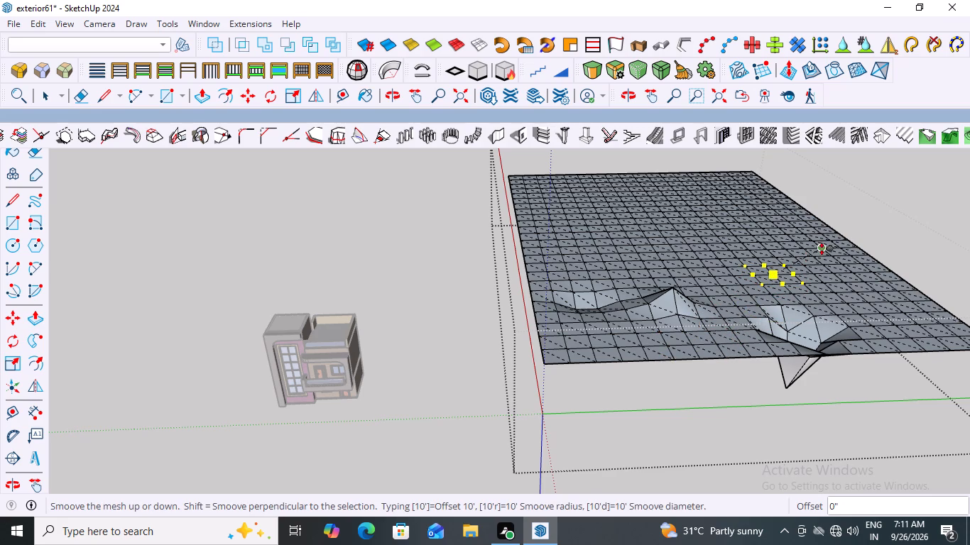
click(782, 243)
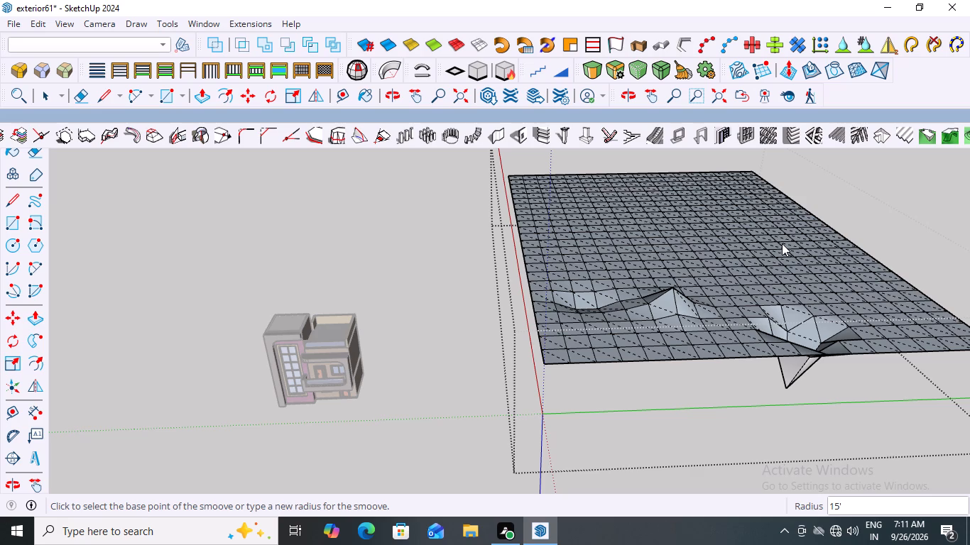
Set the Smoove radius to 30' and shape a hill, a hollow and another hill in a row behind the small peaks.
text(30)
key(apostrophe)
key(Return)
click(615, 264)
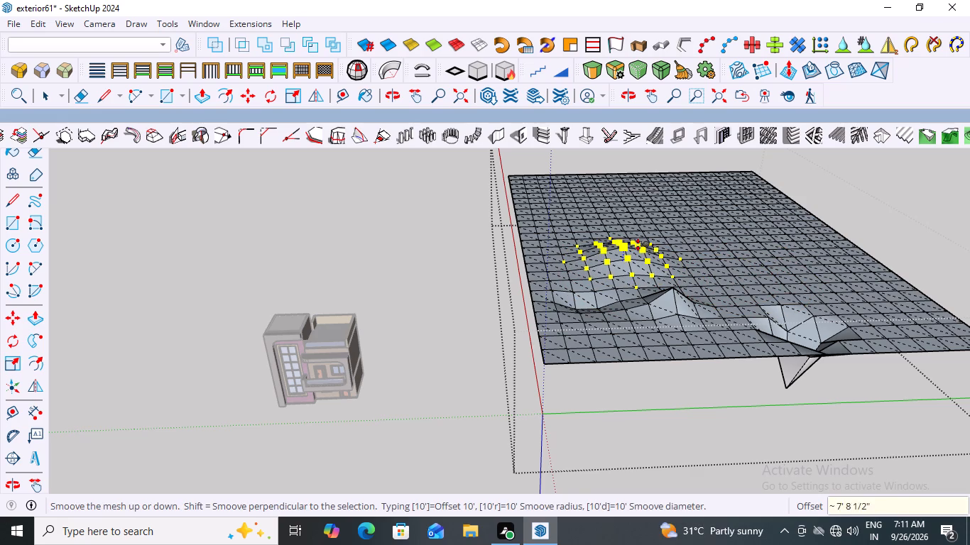
click(639, 247)
click(704, 243)
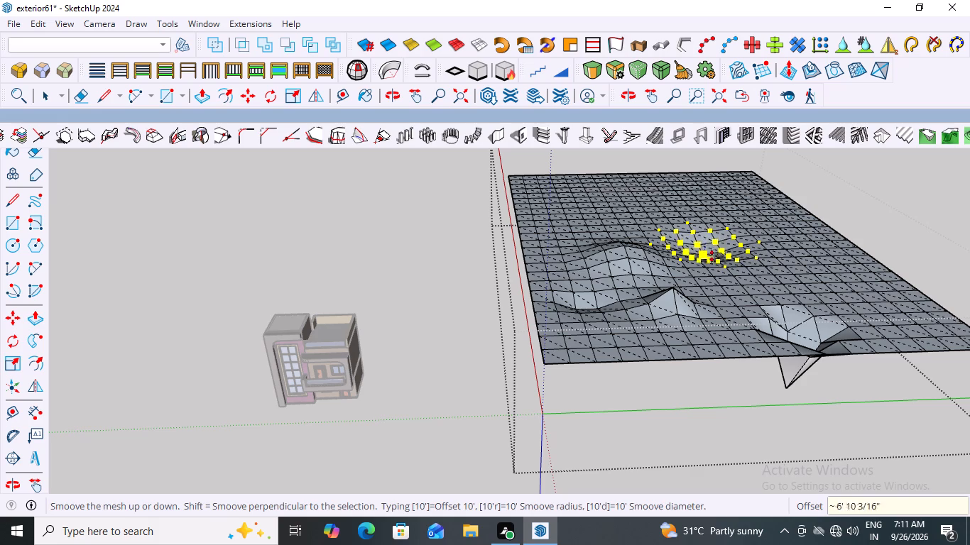
click(715, 264)
click(797, 261)
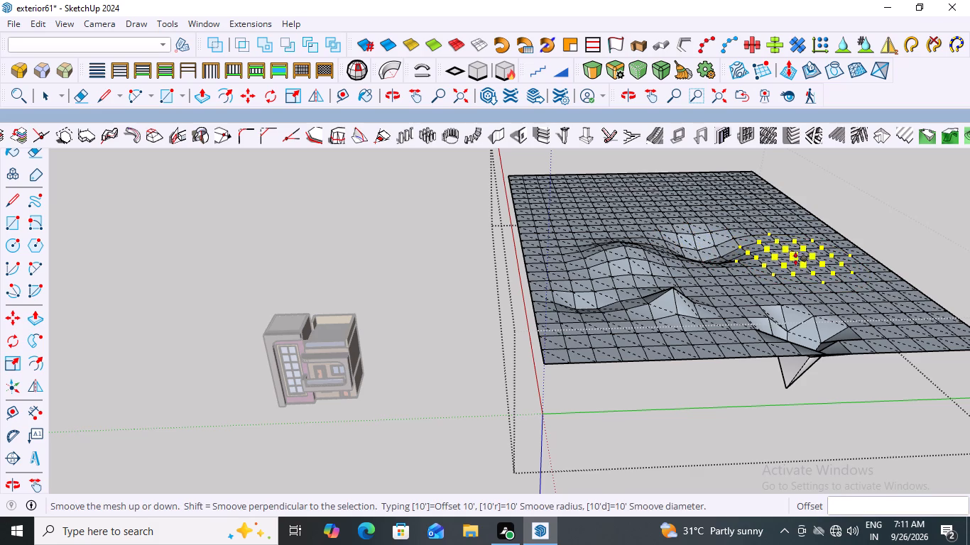
click(820, 240)
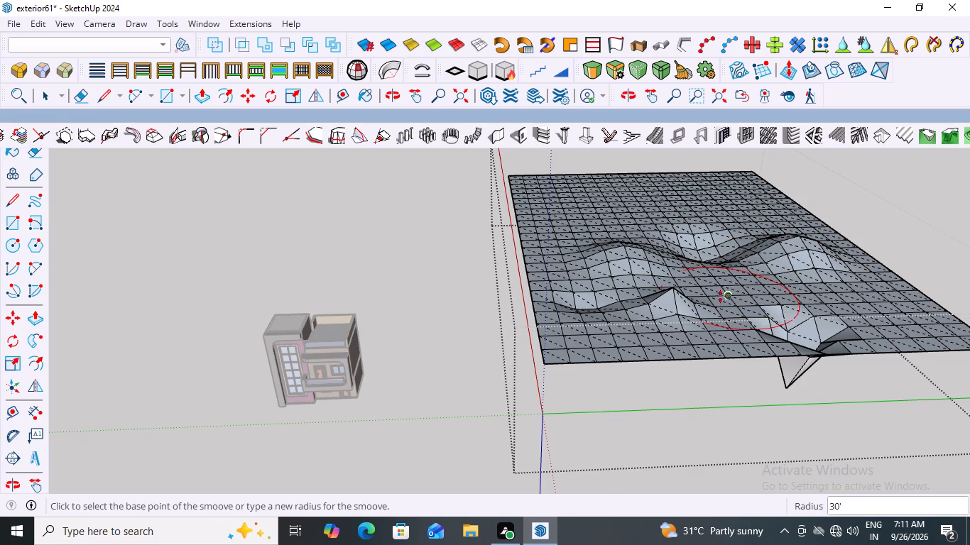
Smoove along the mesh's front: lower the sharp peak about 11', raise both front corner areas, and lift the deep pit about 10'.
click(676, 294)
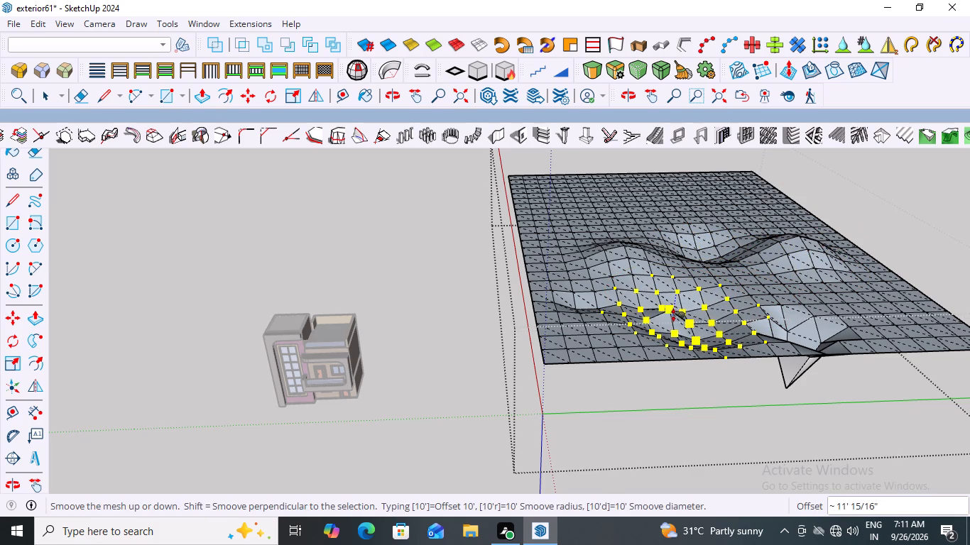
click(673, 312)
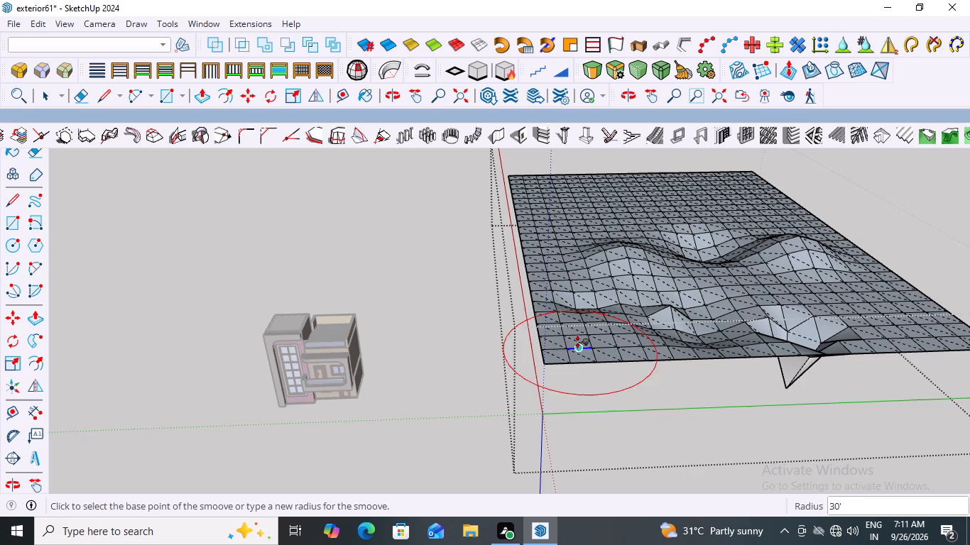
click(579, 344)
click(585, 332)
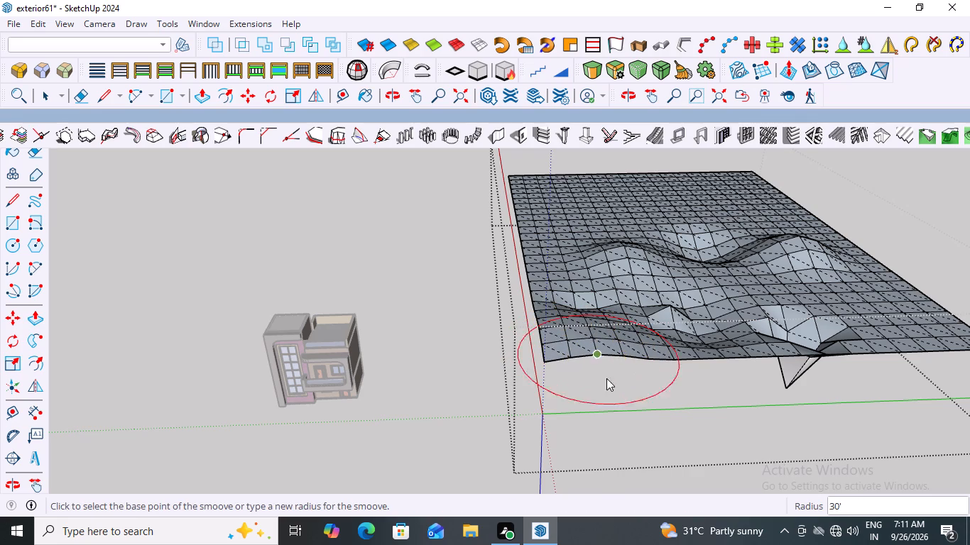
scroll(753, 350, down, 6)
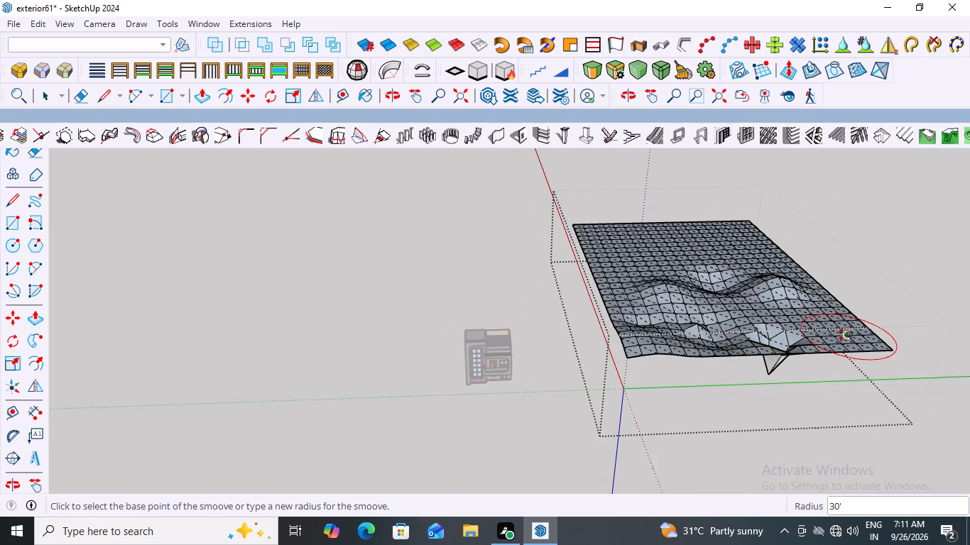
click(859, 336)
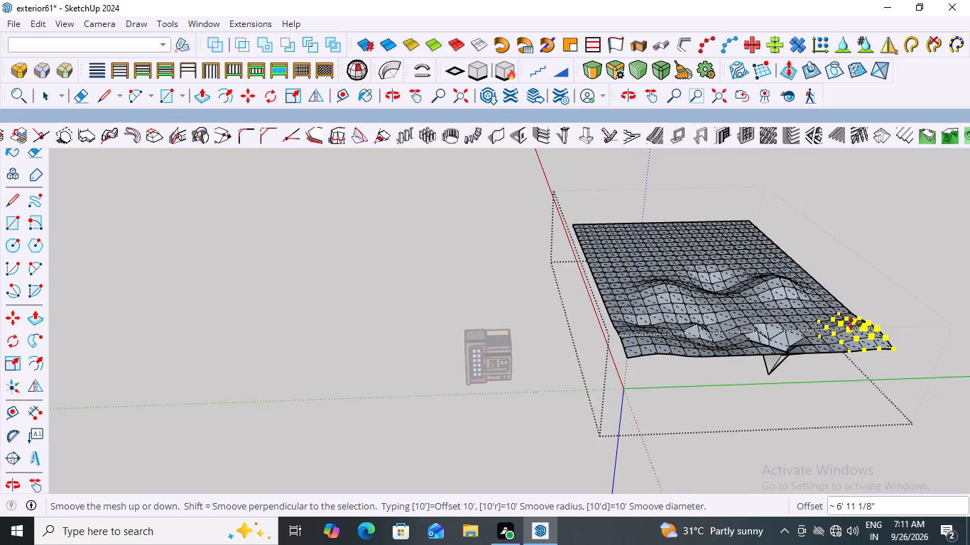
click(852, 326)
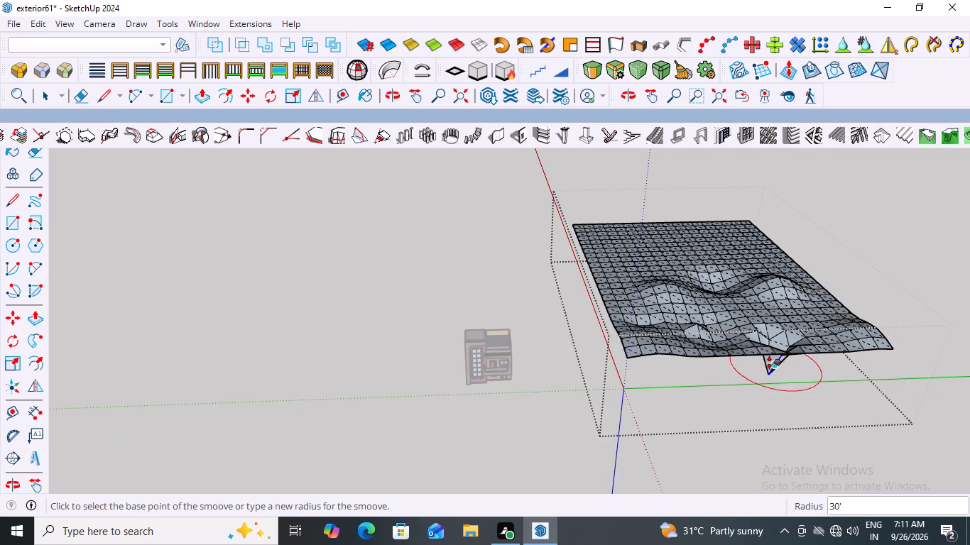
click(770, 365)
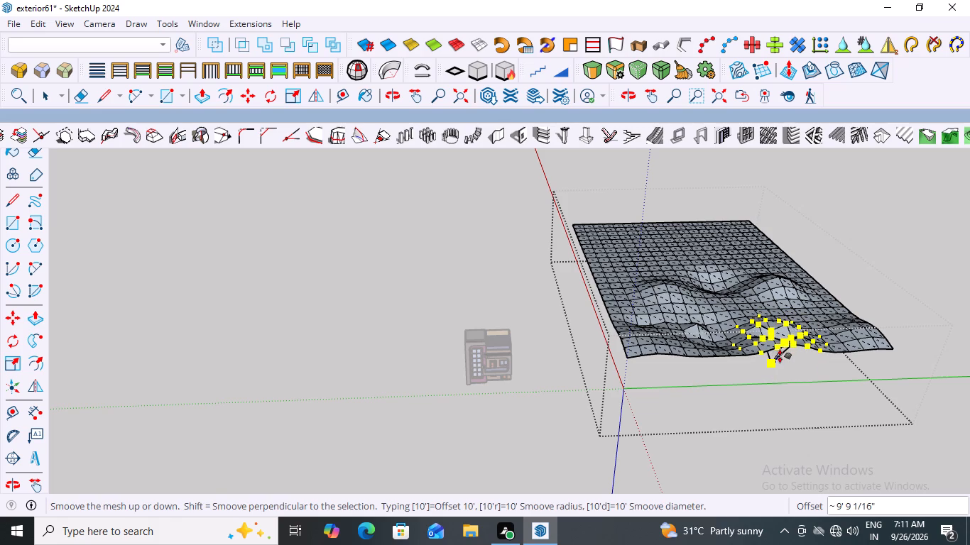
click(781, 358)
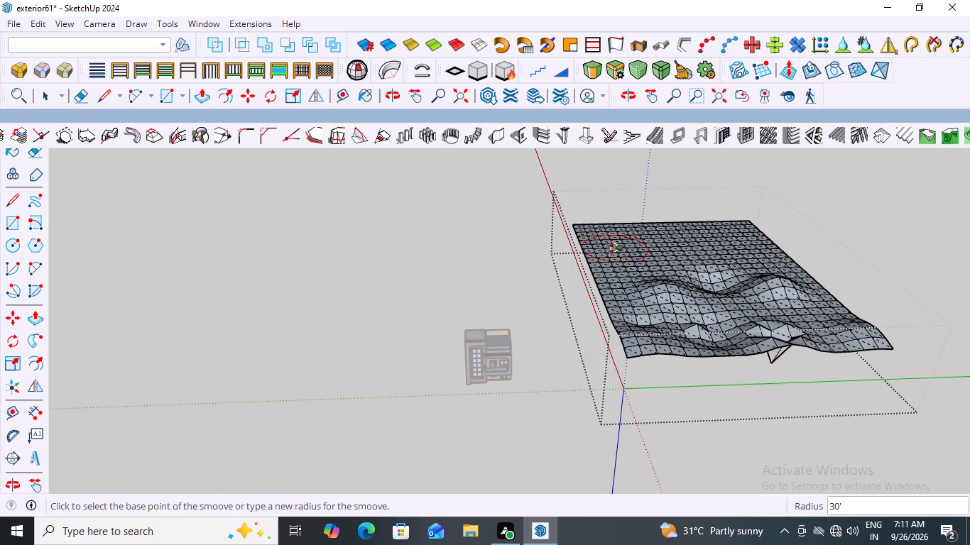
Raise two 30' Smoove hills along the mesh's house-side edge towards the back, and sink two hollows just inside them.
click(612, 269)
click(636, 260)
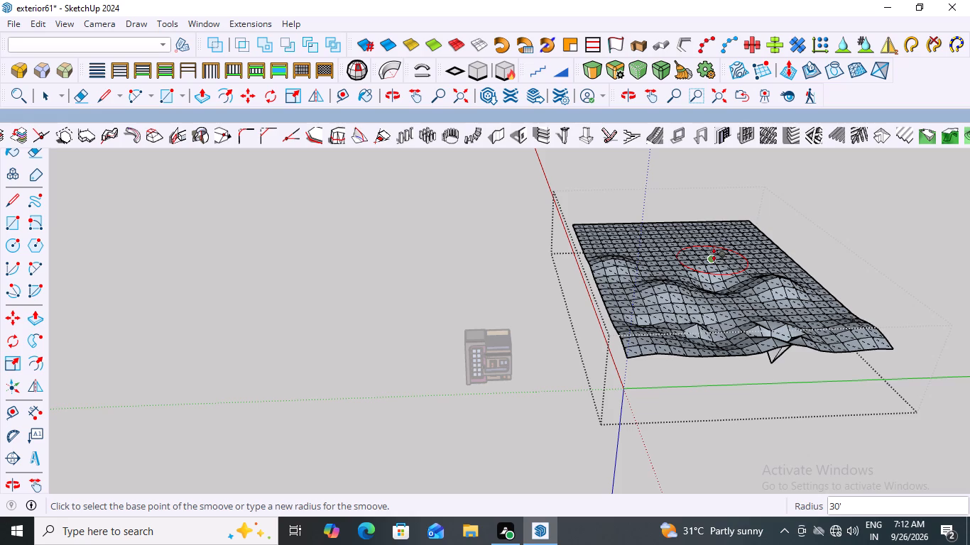
scroll(713, 237, up, 3)
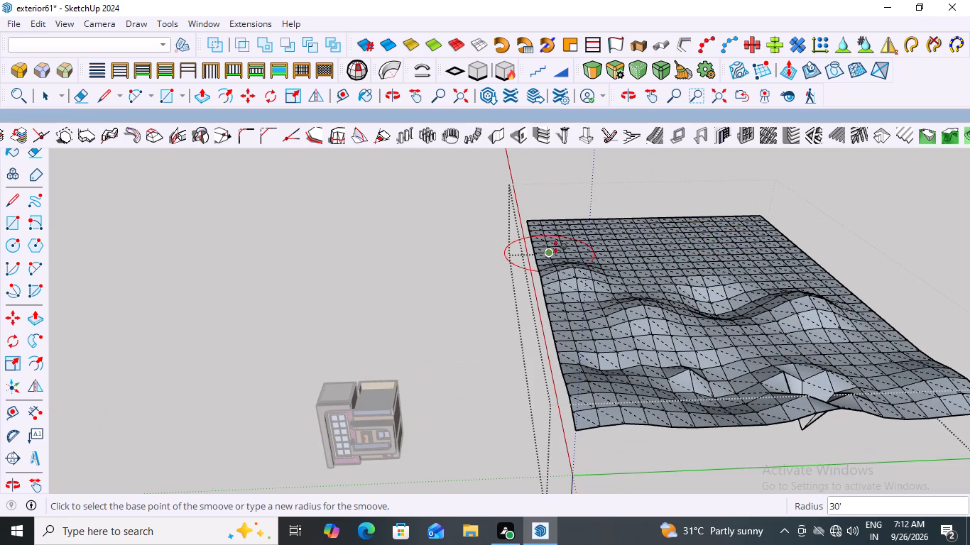
click(559, 240)
click(579, 231)
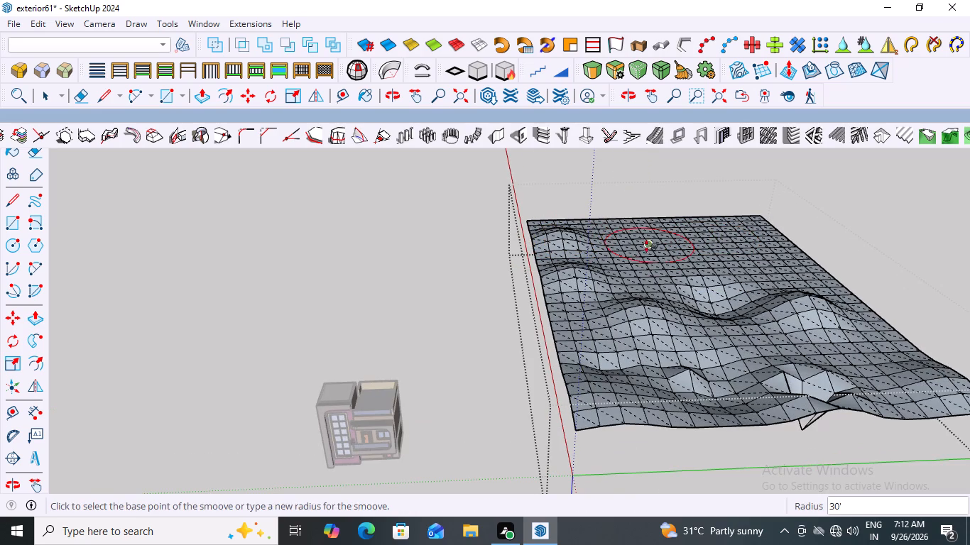
click(611, 230)
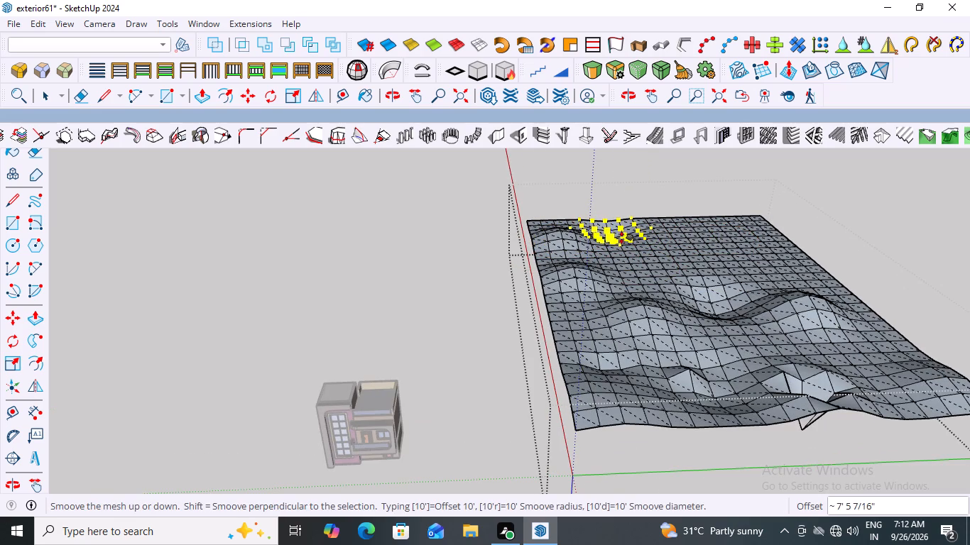
click(623, 241)
click(612, 263)
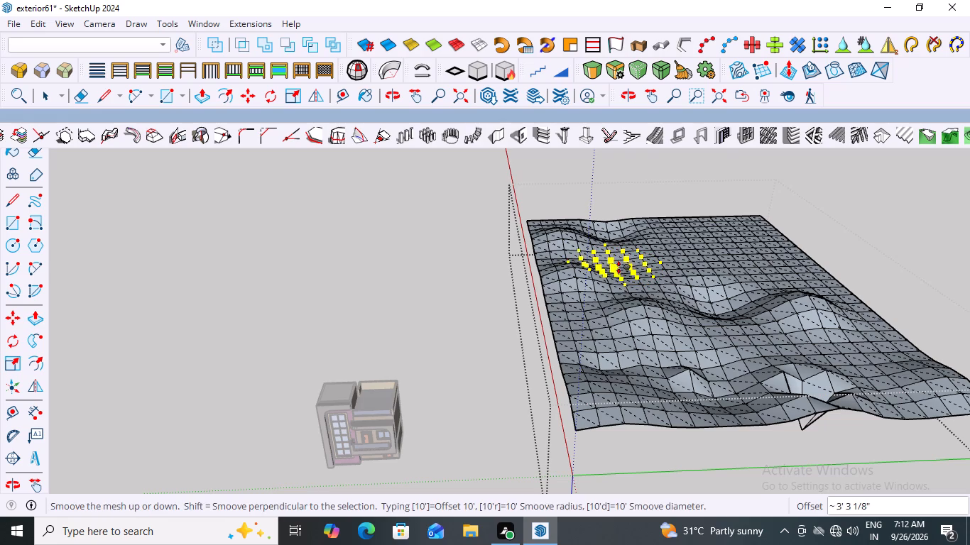
click(620, 270)
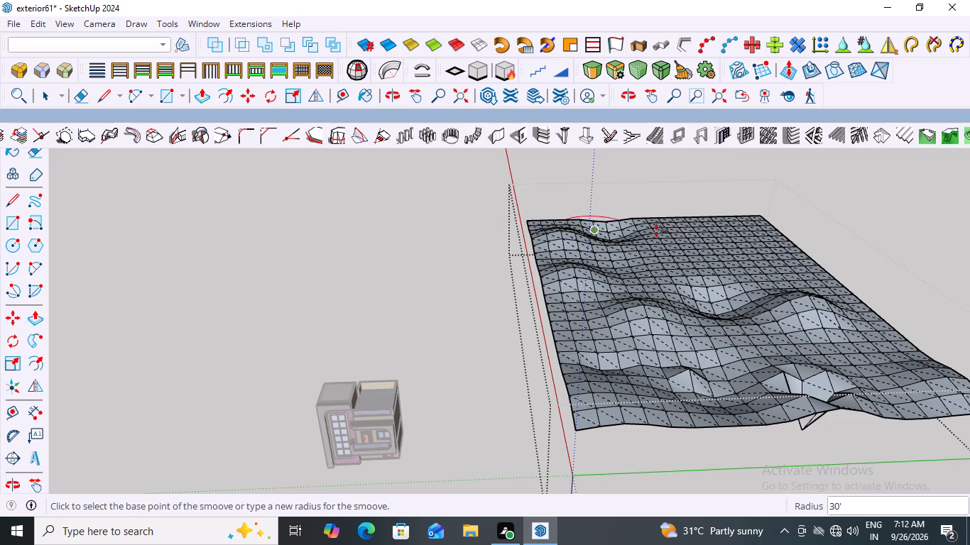
Smoove alternating hollows and hills across the flat back half of the mesh, starting with a hollow about 6' deep near the back edge.
click(673, 233)
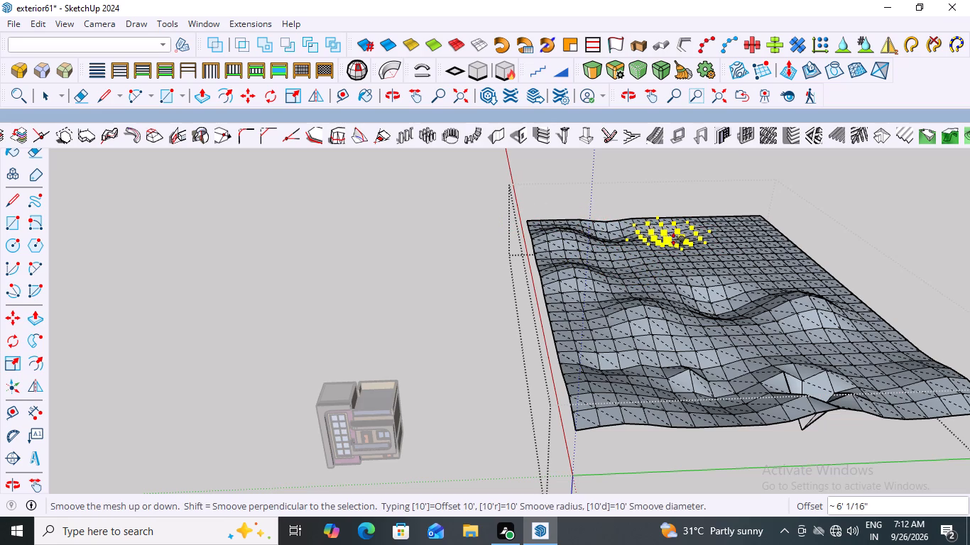
click(675, 241)
click(658, 270)
click(658, 260)
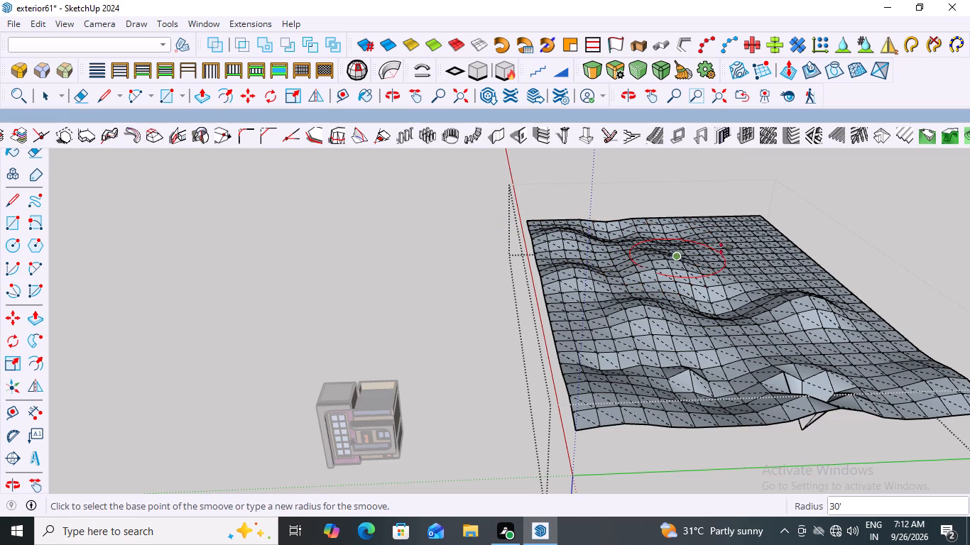
click(721, 255)
click(729, 268)
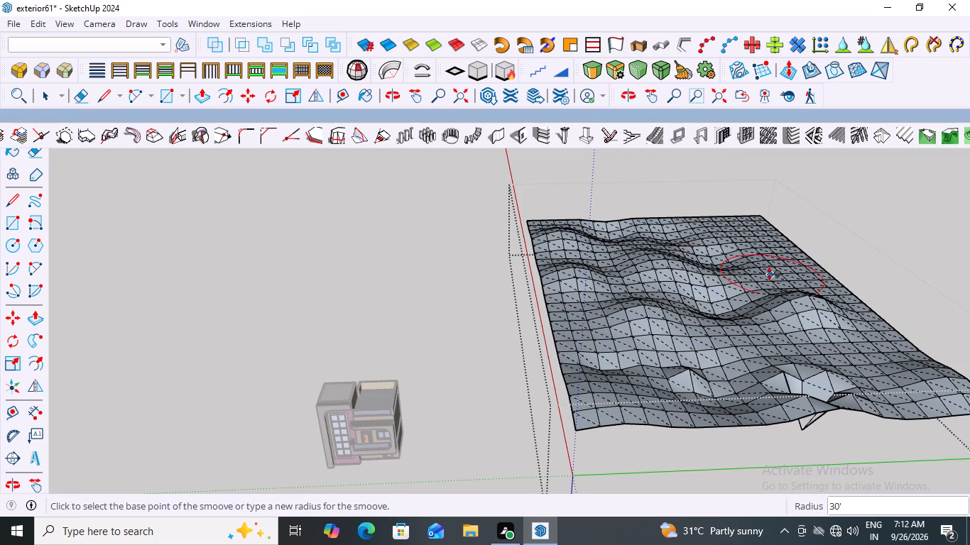
click(768, 277)
click(787, 267)
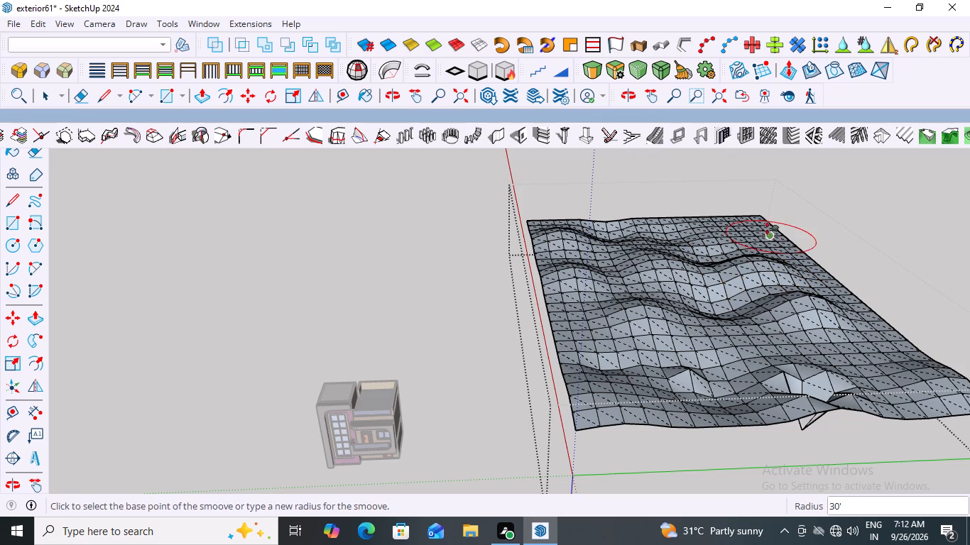
Raise the mesh's back corner farthest from the house about 13', the adjoining back edge about 6', and the middle of the far side edge.
click(749, 228)
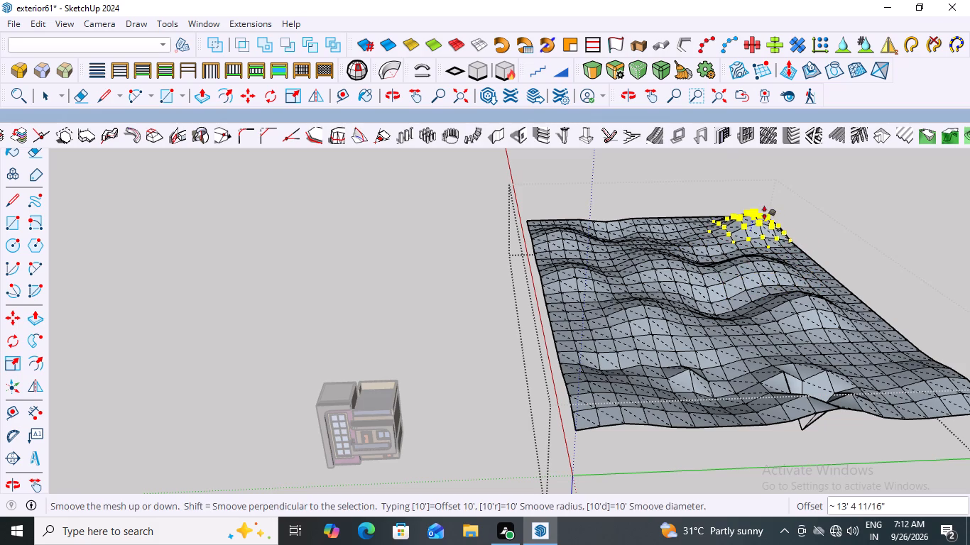
click(765, 215)
click(705, 231)
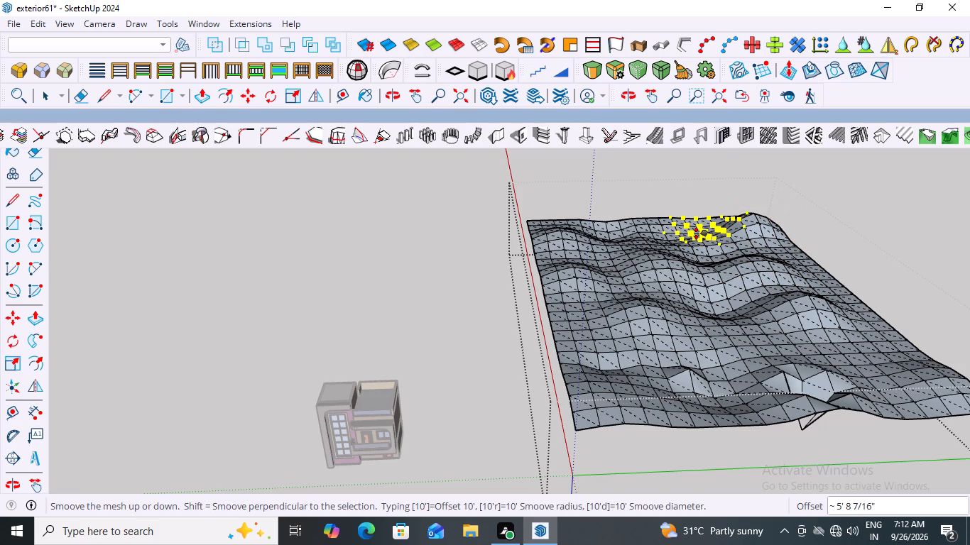
click(702, 221)
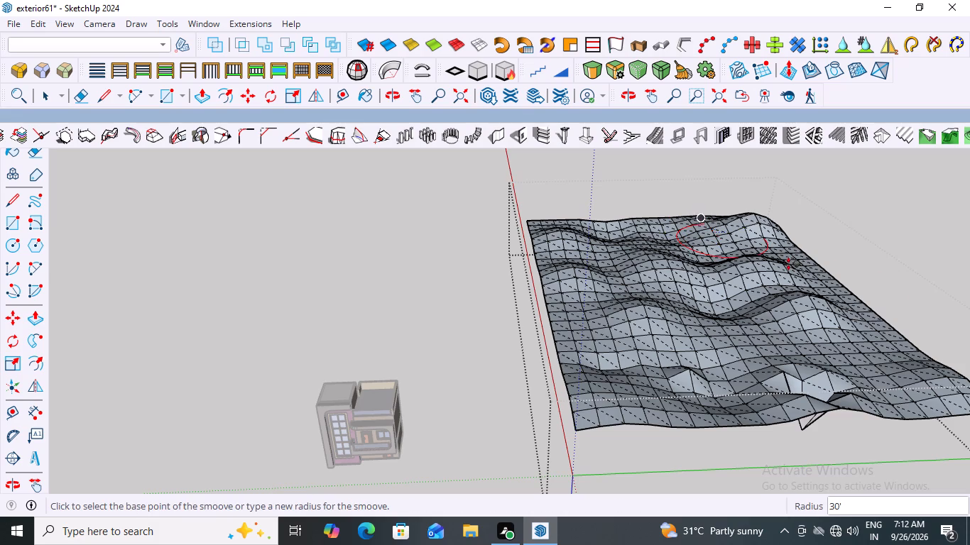
click(831, 294)
click(837, 284)
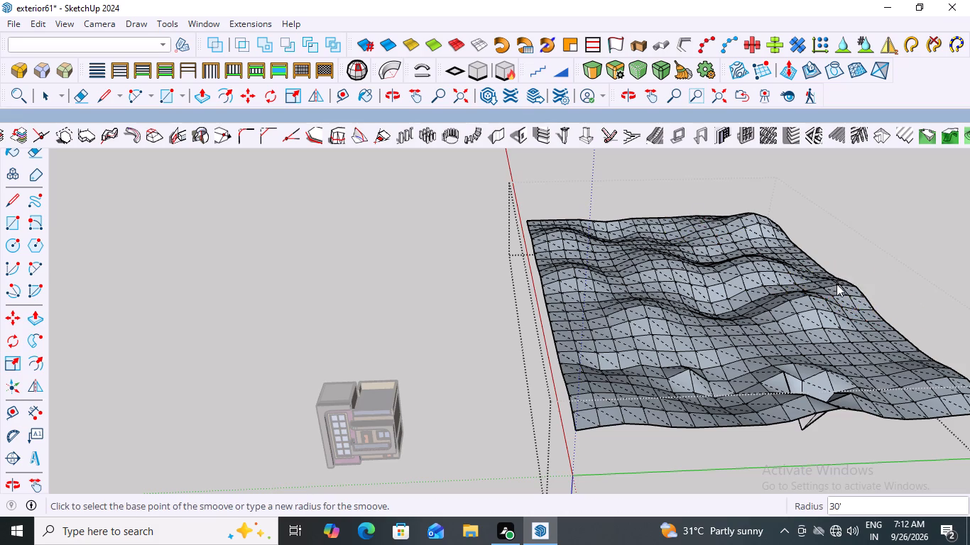
Smoove the mesh's front half towards its far side: a hollow about 5' 8" deep, a hill about 6' 5" high and a hollow about 3' 10" deep.
click(822, 309)
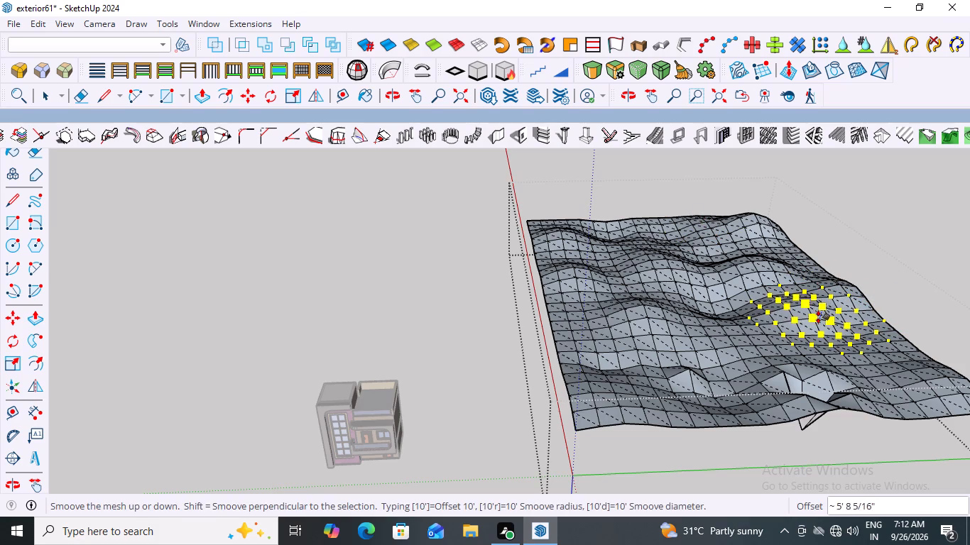
click(819, 319)
click(863, 360)
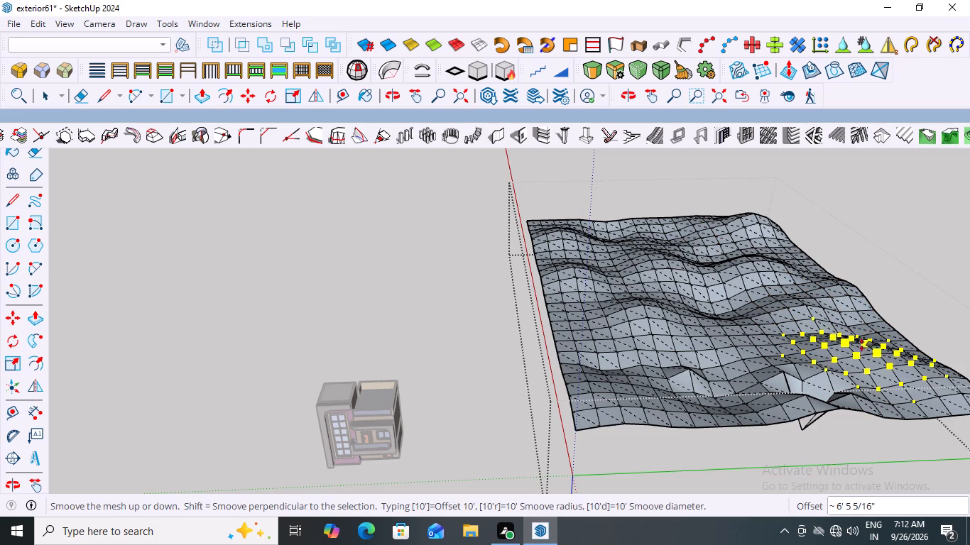
click(863, 347)
click(813, 349)
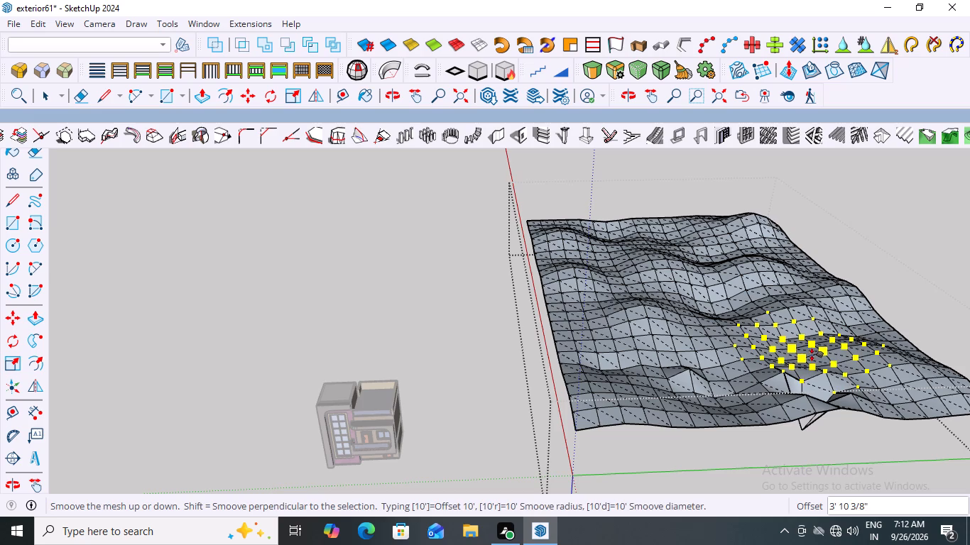
click(813, 358)
scroll(620, 346, down, 9)
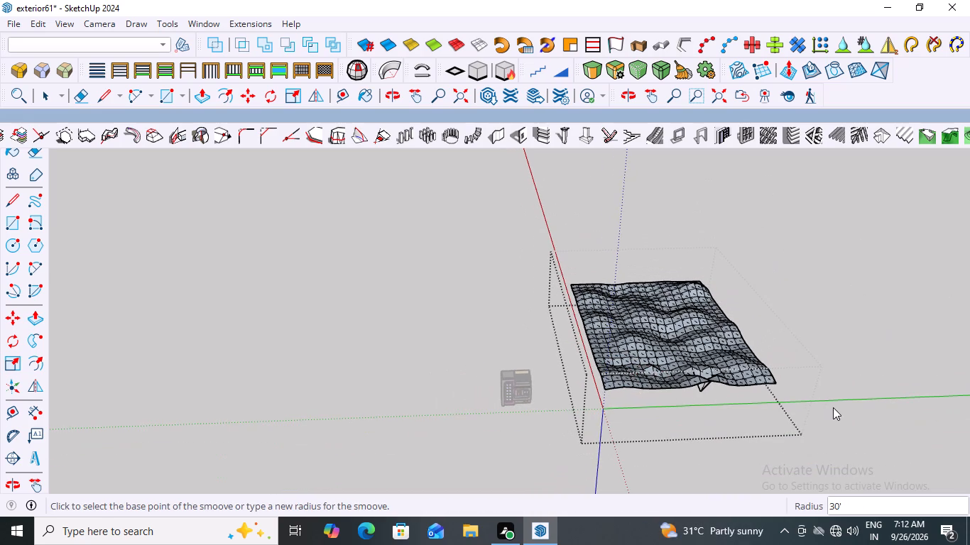
key(space)
Soften the whole terrain mesh's edges at 67 degrees between normals with smooth normals on, and leave the mesh group.
scroll(672, 379, up, 6)
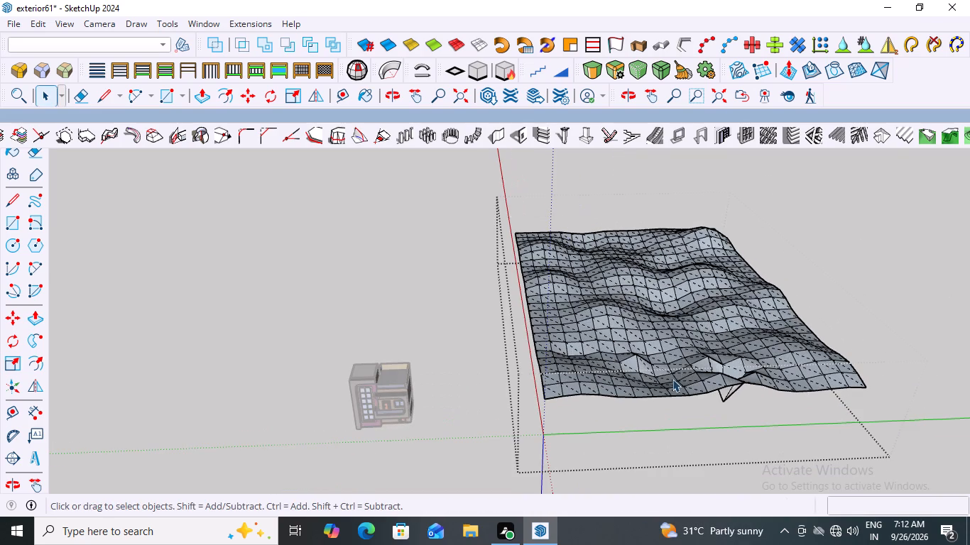
triple_click(703, 317)
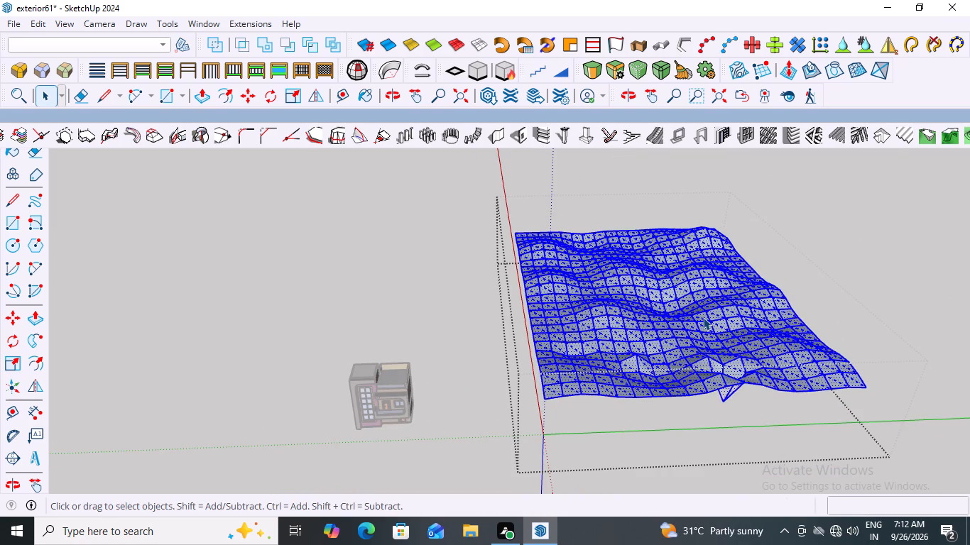
right_click(745, 320)
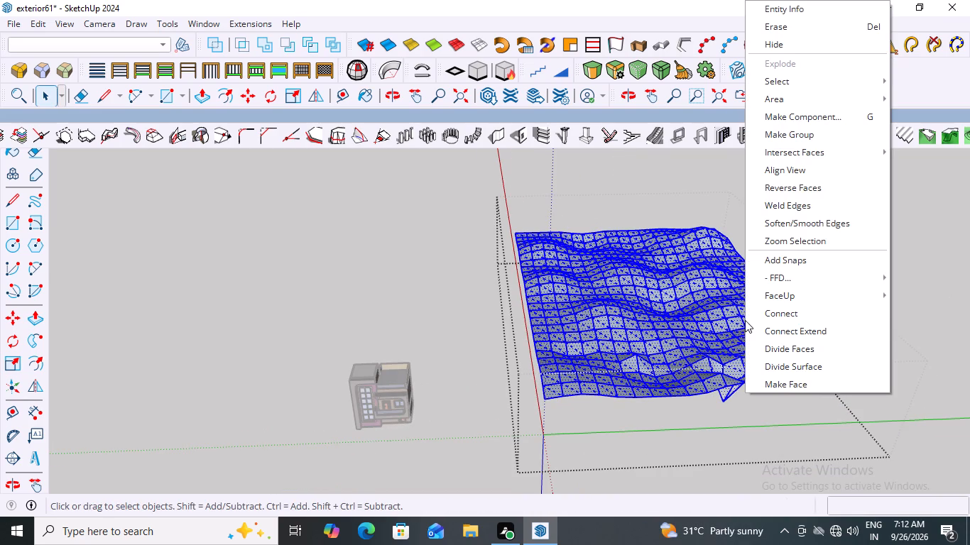
click(789, 224)
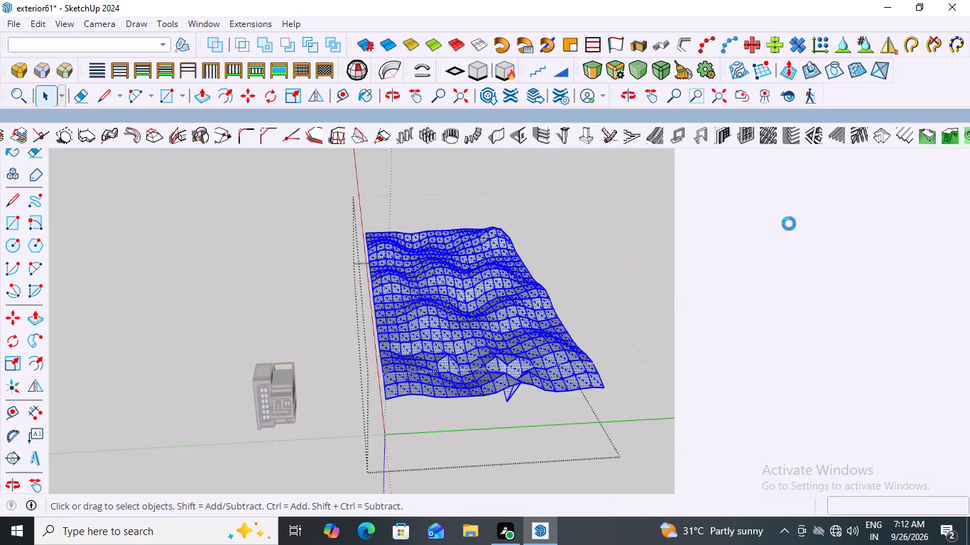
drag(724, 437, 876, 412)
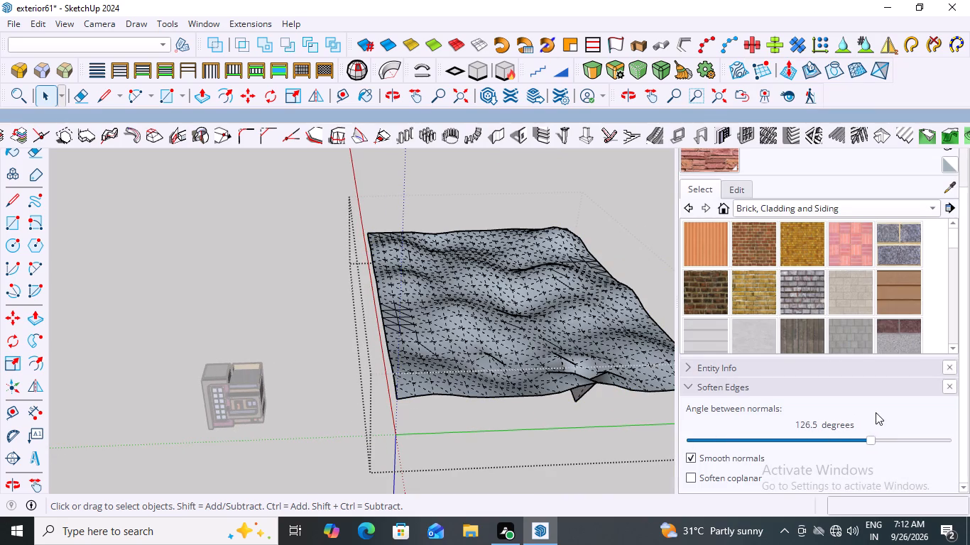
drag(876, 412, 784, 431)
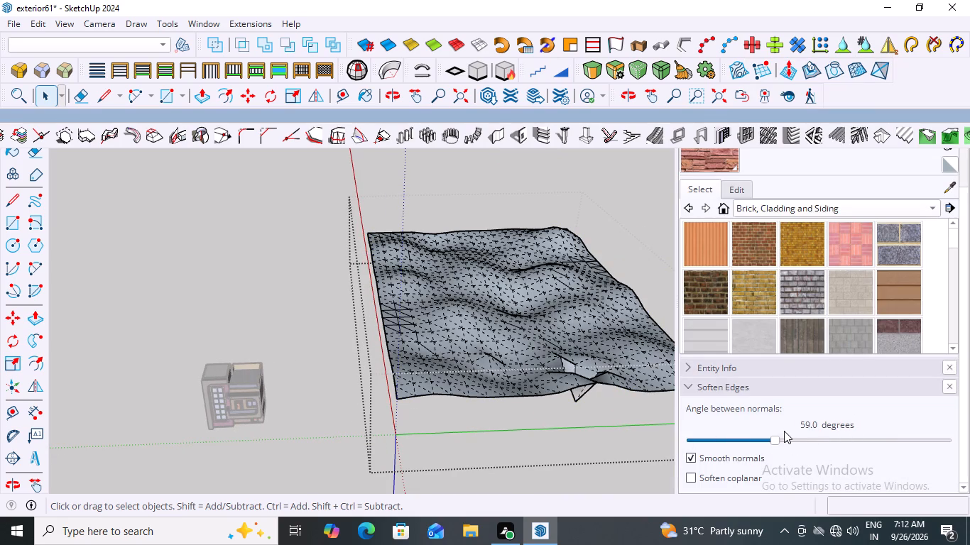
drag(784, 431, 791, 429)
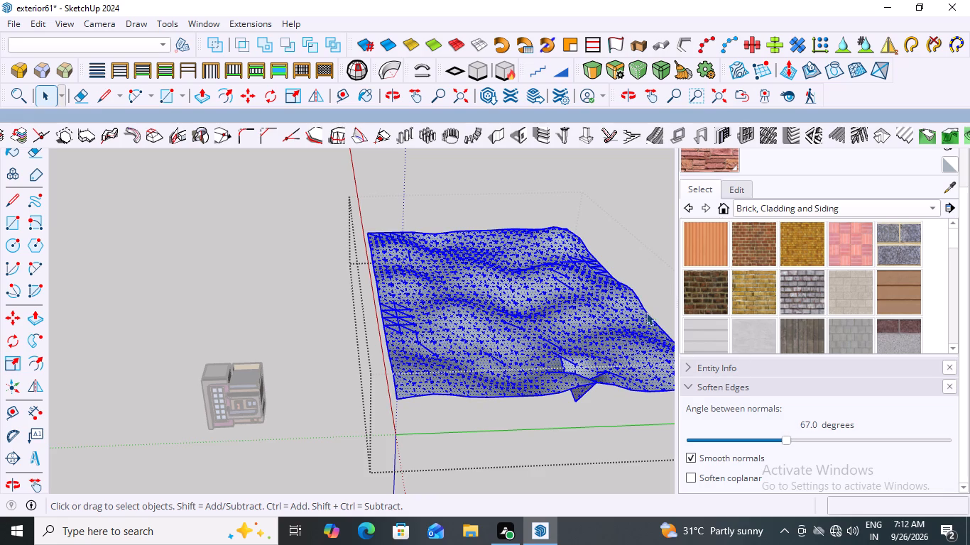
click(623, 226)
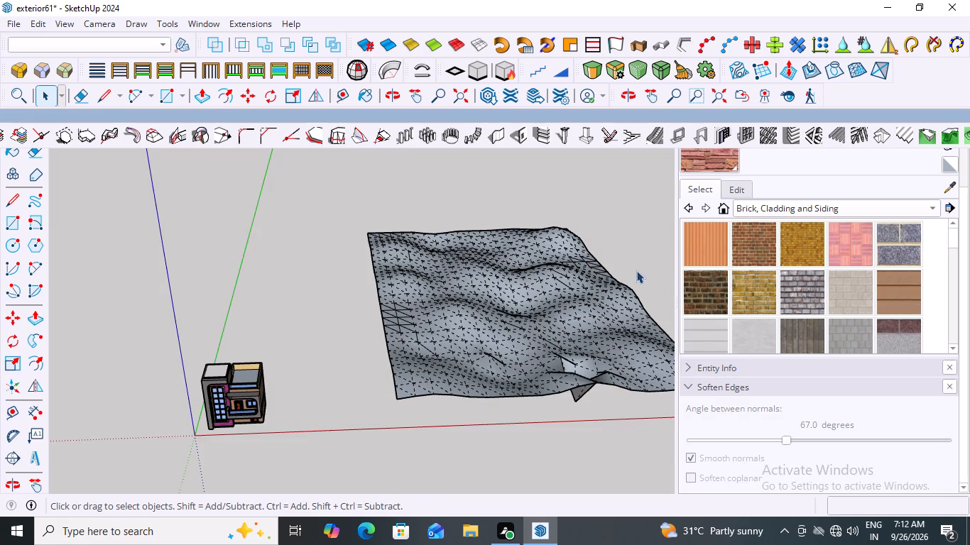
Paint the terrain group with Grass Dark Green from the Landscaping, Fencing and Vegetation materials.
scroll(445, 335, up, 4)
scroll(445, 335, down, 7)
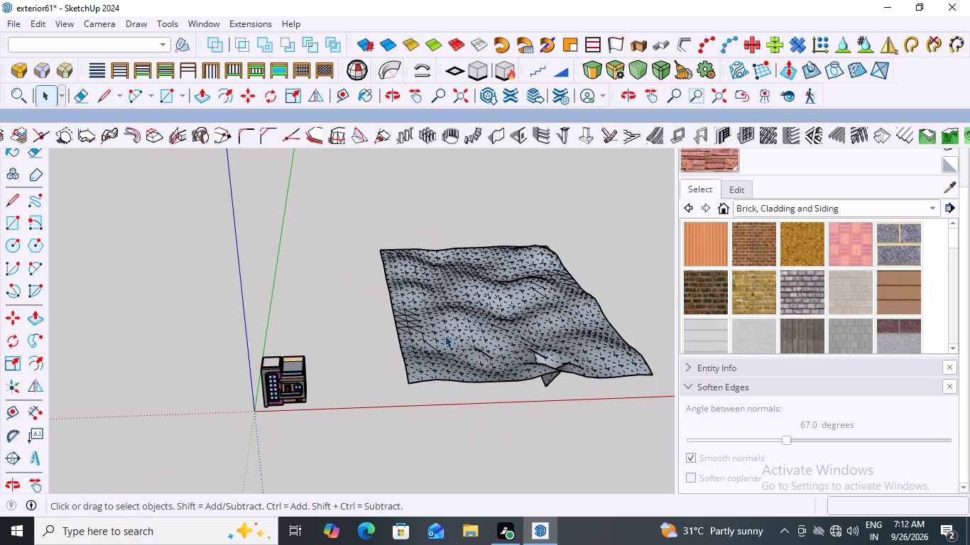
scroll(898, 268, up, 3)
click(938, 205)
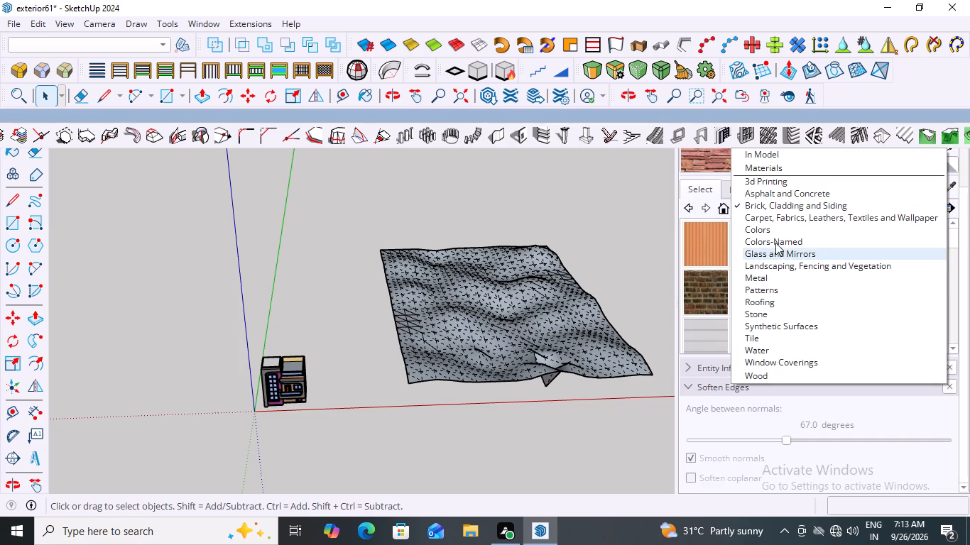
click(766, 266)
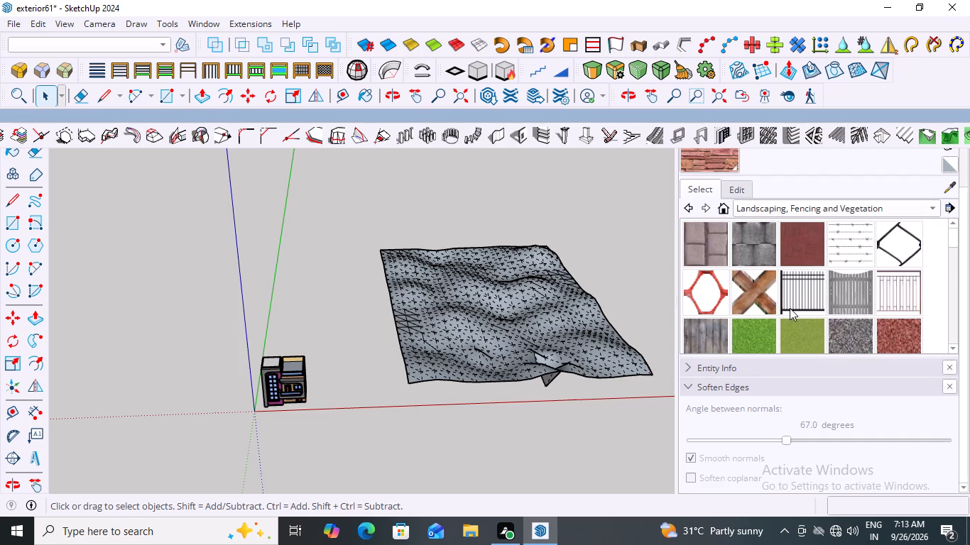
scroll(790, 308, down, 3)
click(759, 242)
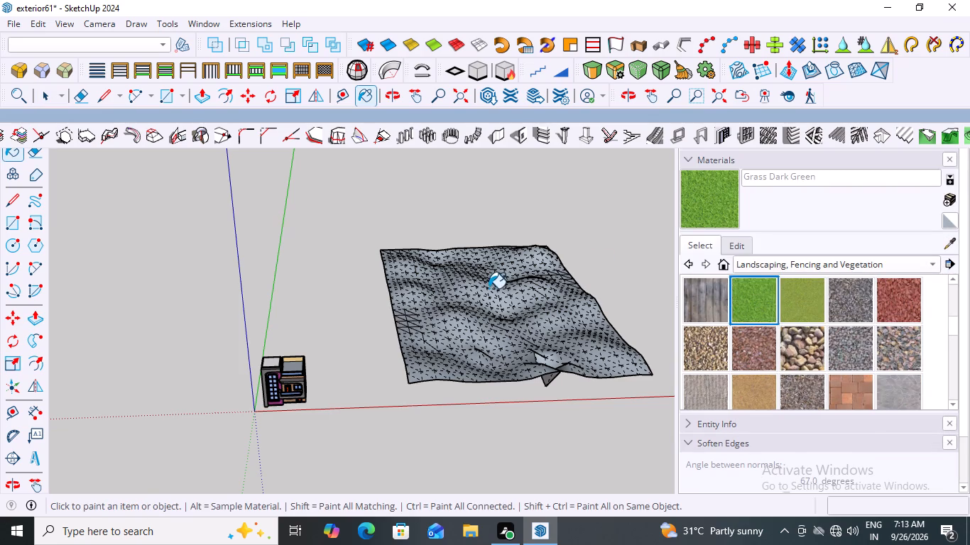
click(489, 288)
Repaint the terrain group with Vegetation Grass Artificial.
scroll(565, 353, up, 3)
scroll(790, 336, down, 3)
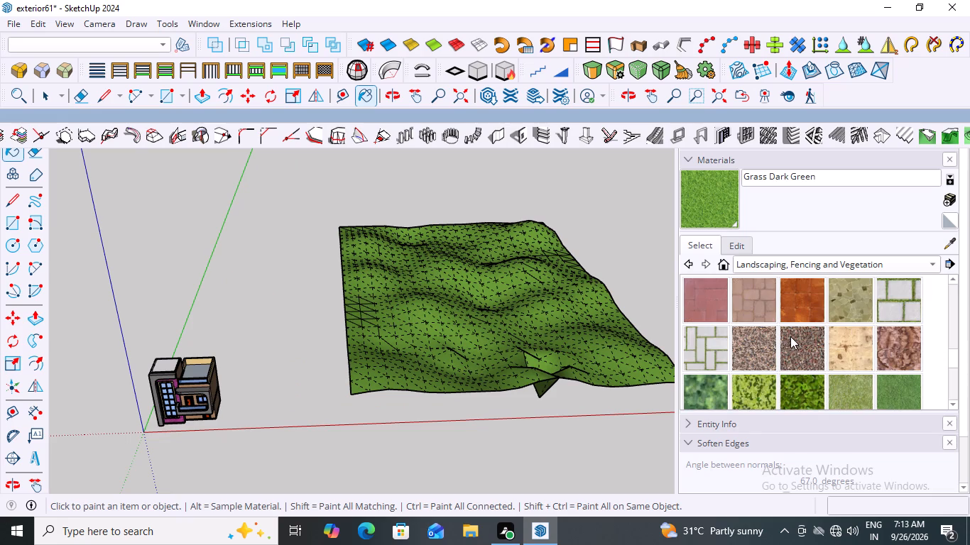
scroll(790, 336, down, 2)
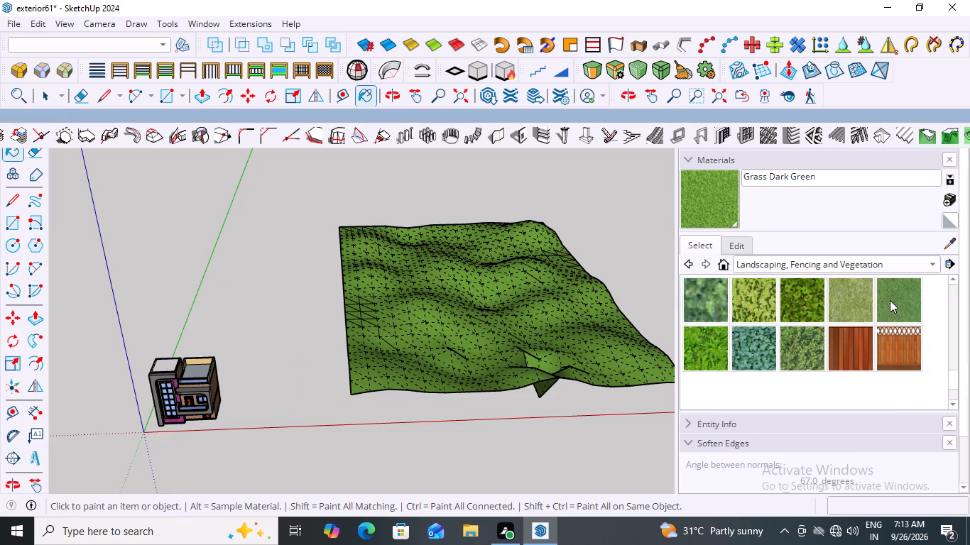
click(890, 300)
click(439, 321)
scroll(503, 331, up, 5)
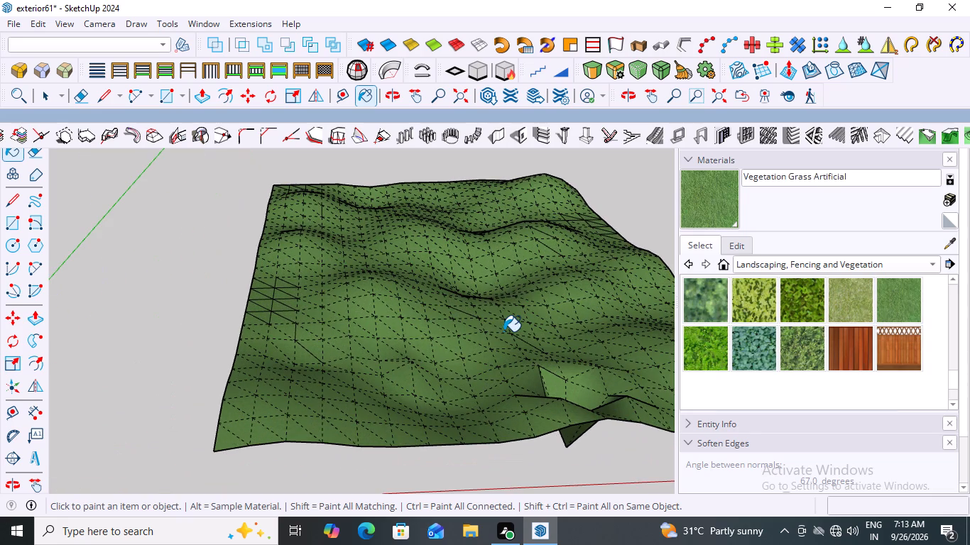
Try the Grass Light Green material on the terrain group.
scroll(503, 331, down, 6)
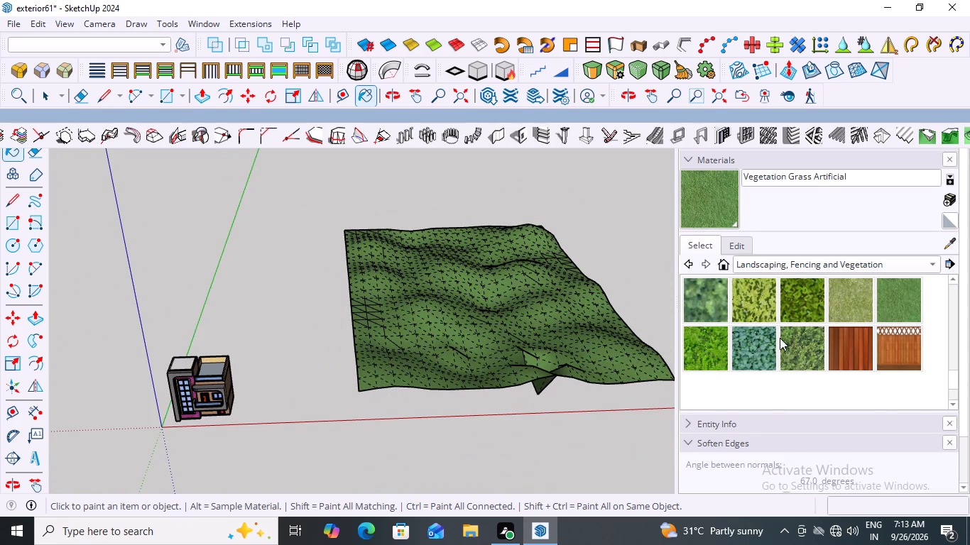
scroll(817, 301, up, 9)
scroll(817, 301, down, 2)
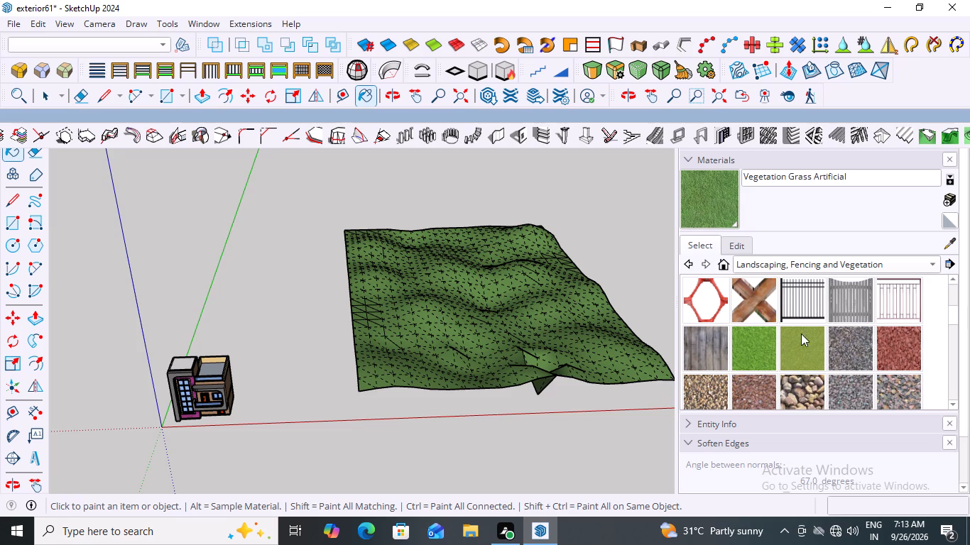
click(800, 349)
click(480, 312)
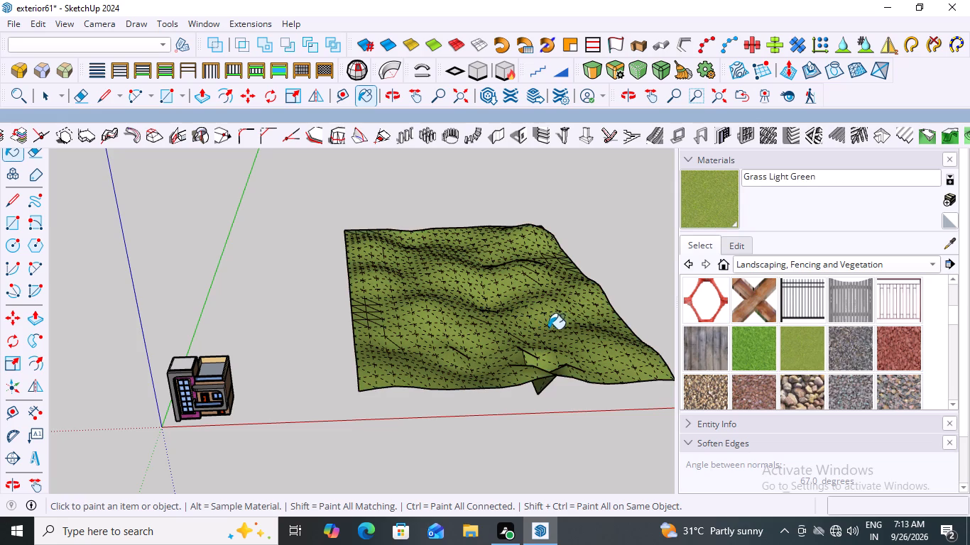
Paint the terrain group with Vegetation Grass Artificial in place of the light green grass.
scroll(787, 346, down, 6)
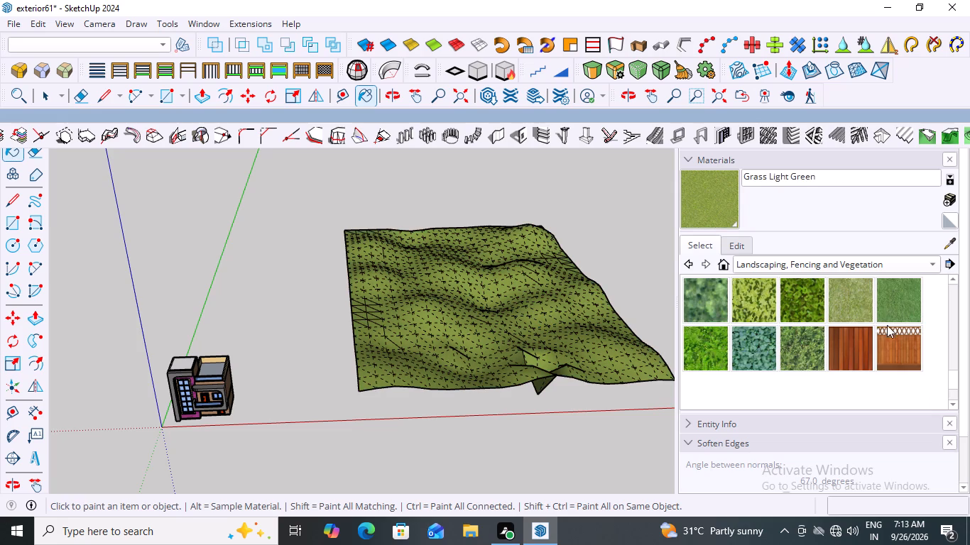
click(897, 306)
click(545, 338)
scroll(524, 322, up, 2)
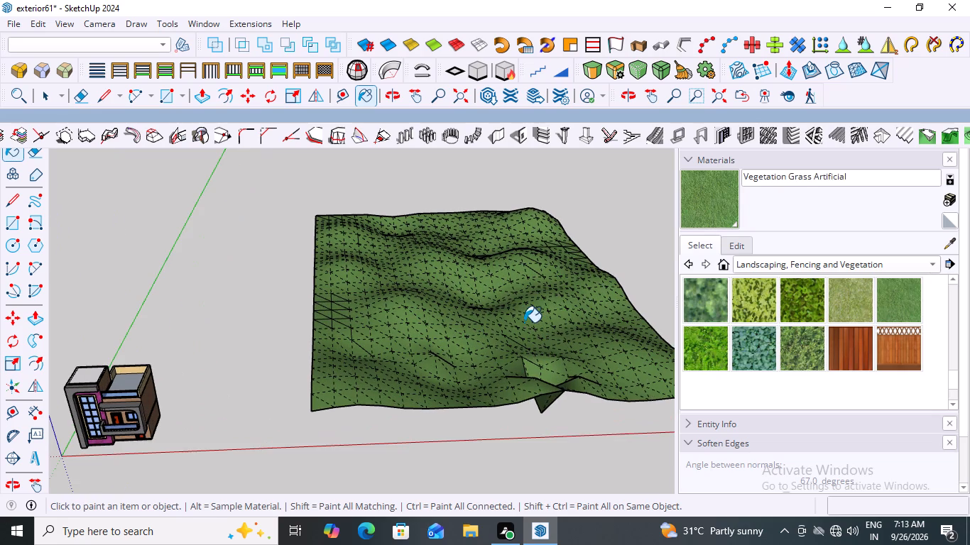
key(space)
key(space)
click(552, 196)
Turn off the display of hidden geometry and review the softened grass terrain.
scroll(452, 316, down, 3)
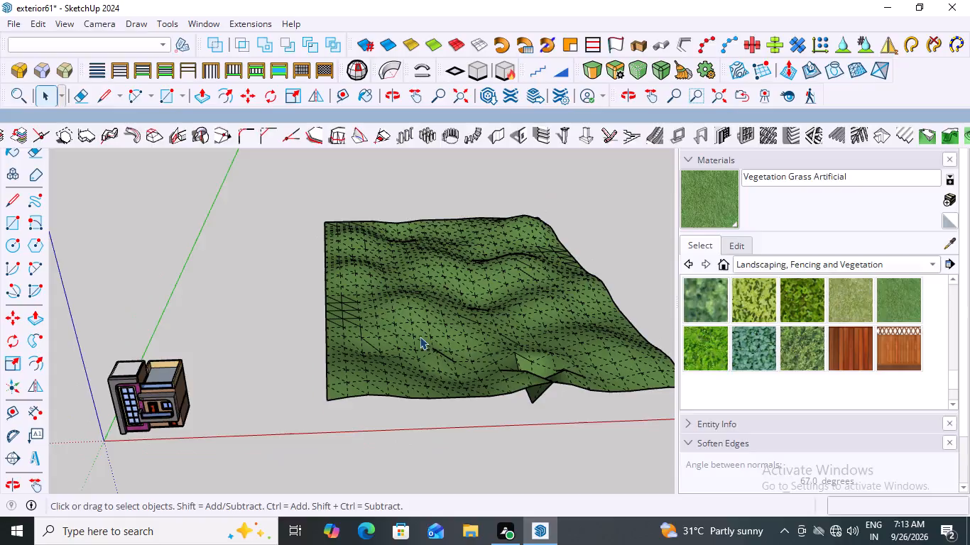
scroll(420, 336, down, 4)
scroll(371, 340, up, 7)
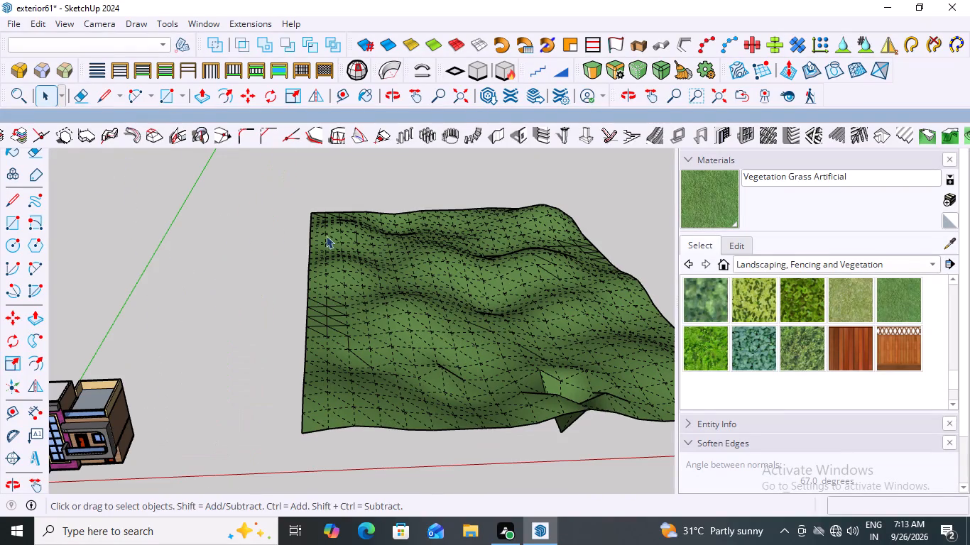
click(39, 21)
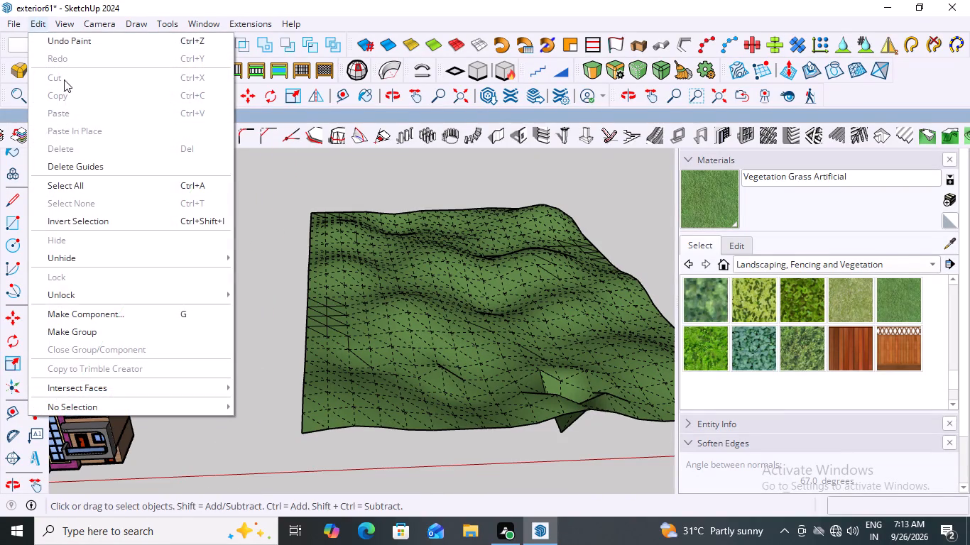
click(62, 79)
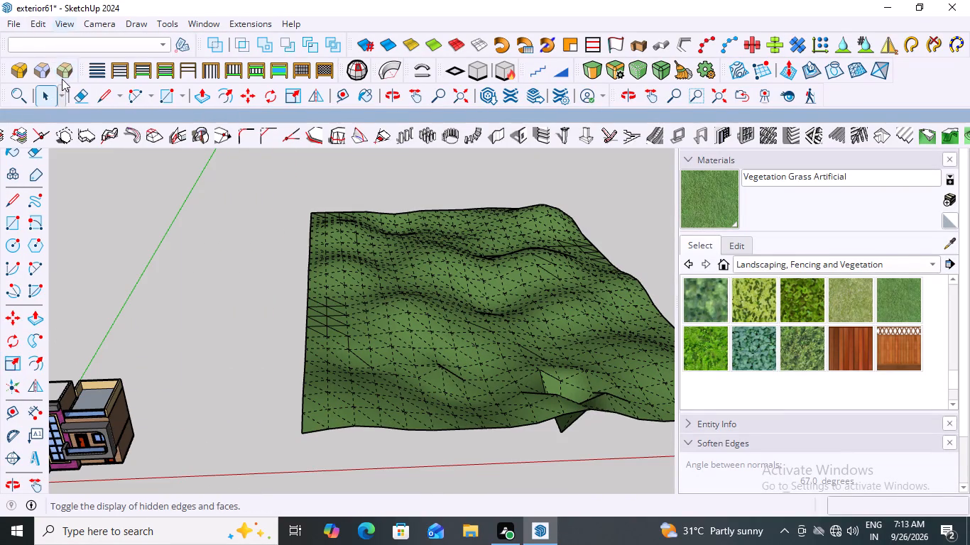
scroll(381, 283, down, 7)
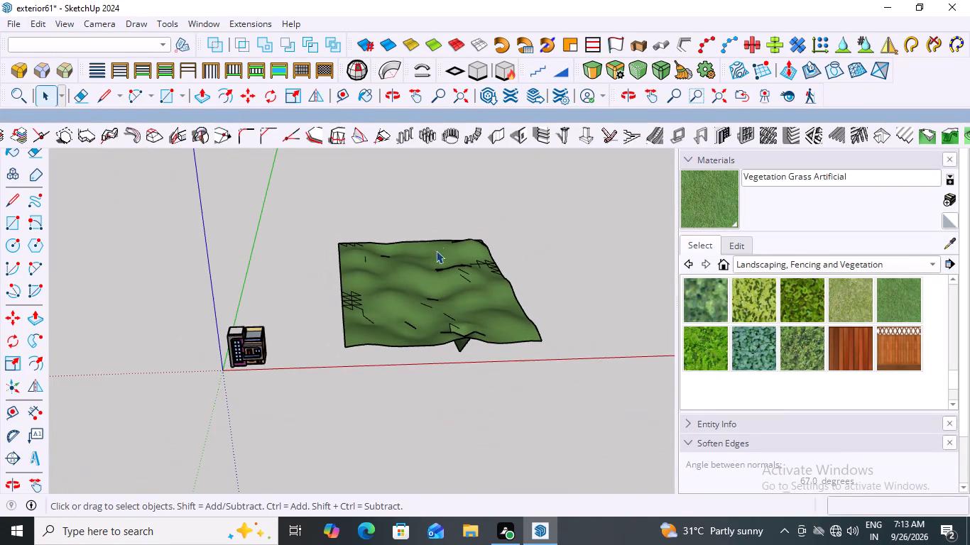
scroll(437, 220, down, 1)
scroll(428, 251, up, 10)
scroll(421, 263, down, 7)
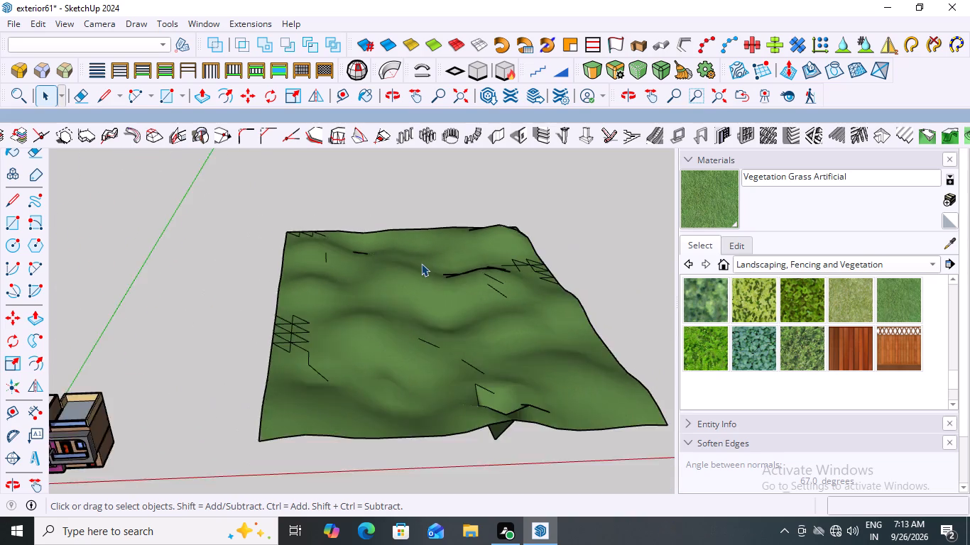
scroll(421, 263, down, 2)
middle_drag(412, 329, 378, 355)
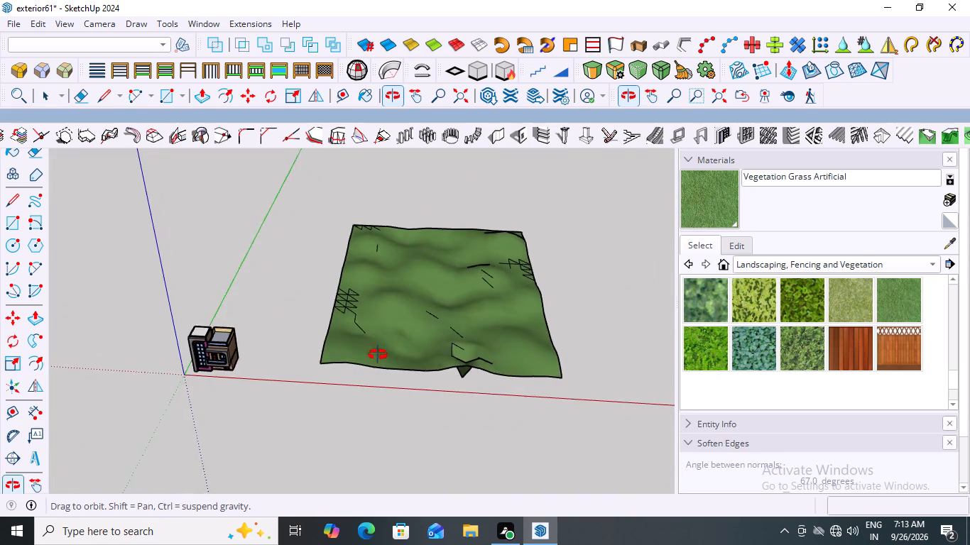
middle_drag(378, 355, 379, 356)
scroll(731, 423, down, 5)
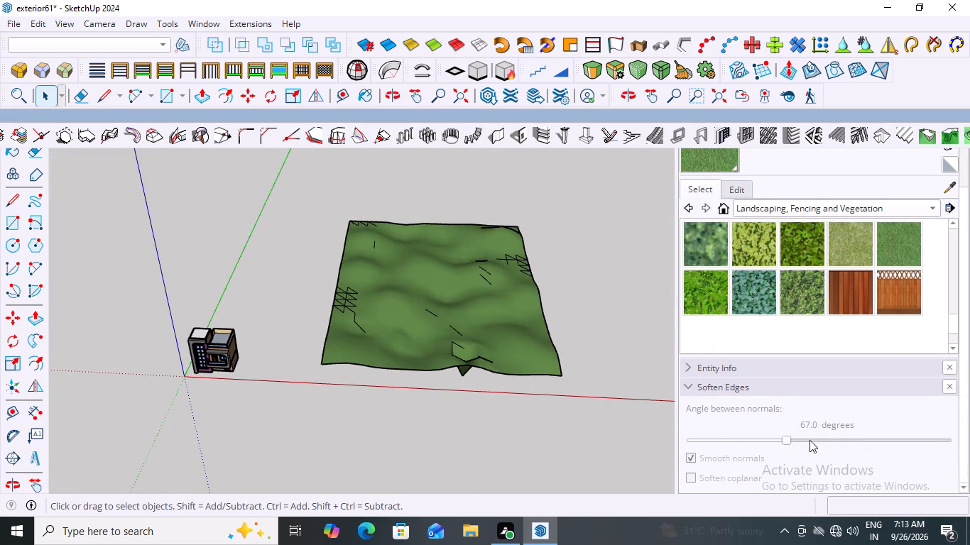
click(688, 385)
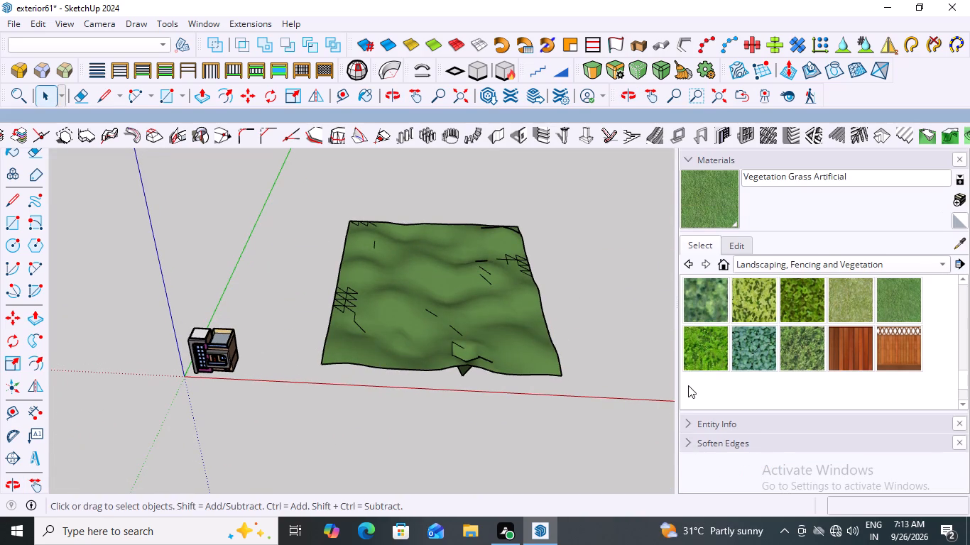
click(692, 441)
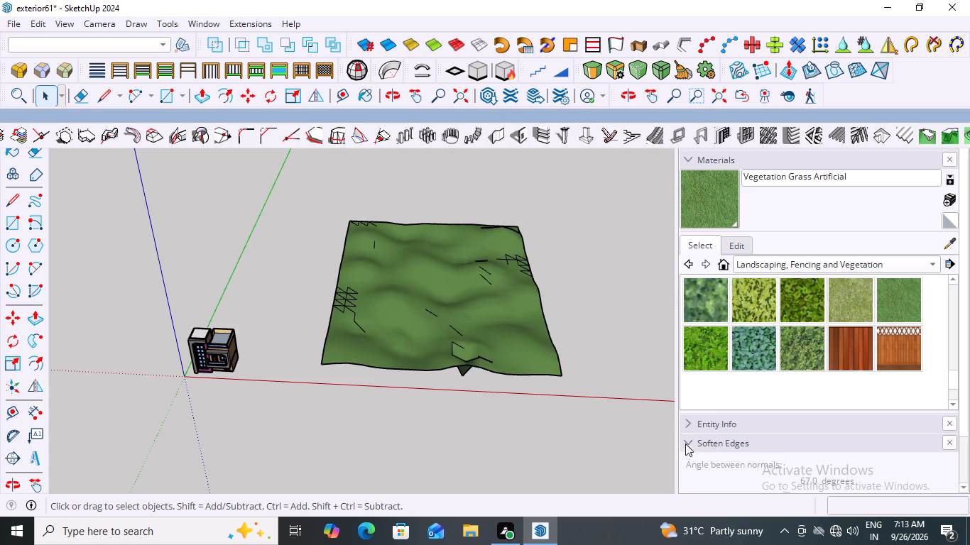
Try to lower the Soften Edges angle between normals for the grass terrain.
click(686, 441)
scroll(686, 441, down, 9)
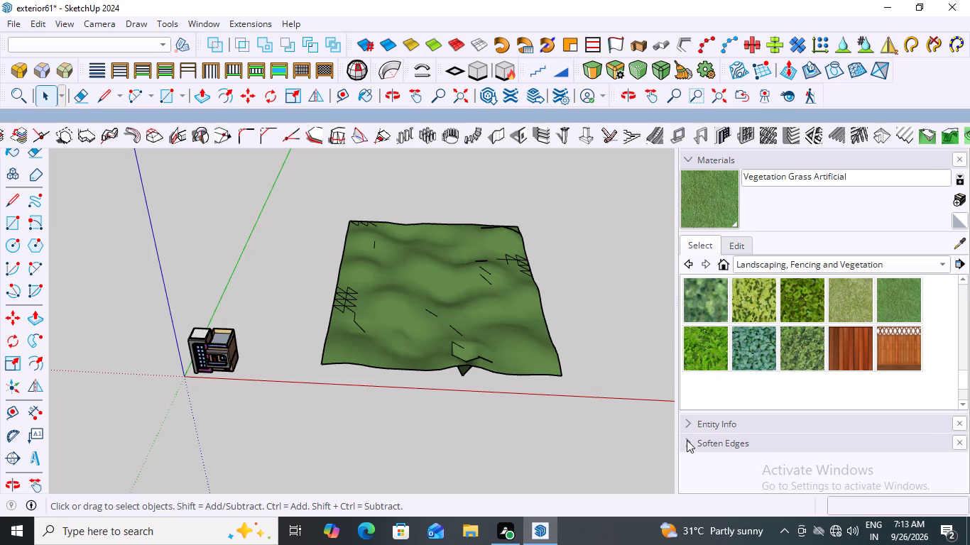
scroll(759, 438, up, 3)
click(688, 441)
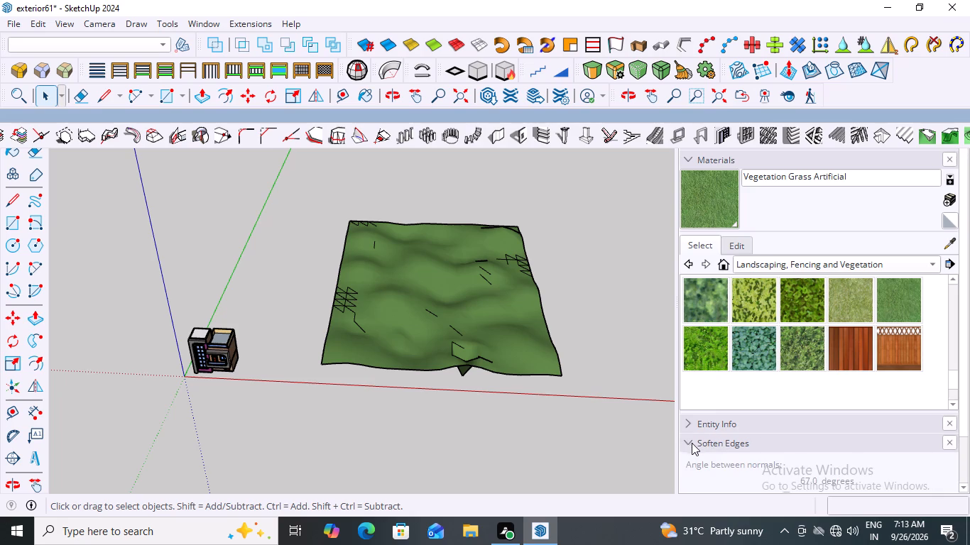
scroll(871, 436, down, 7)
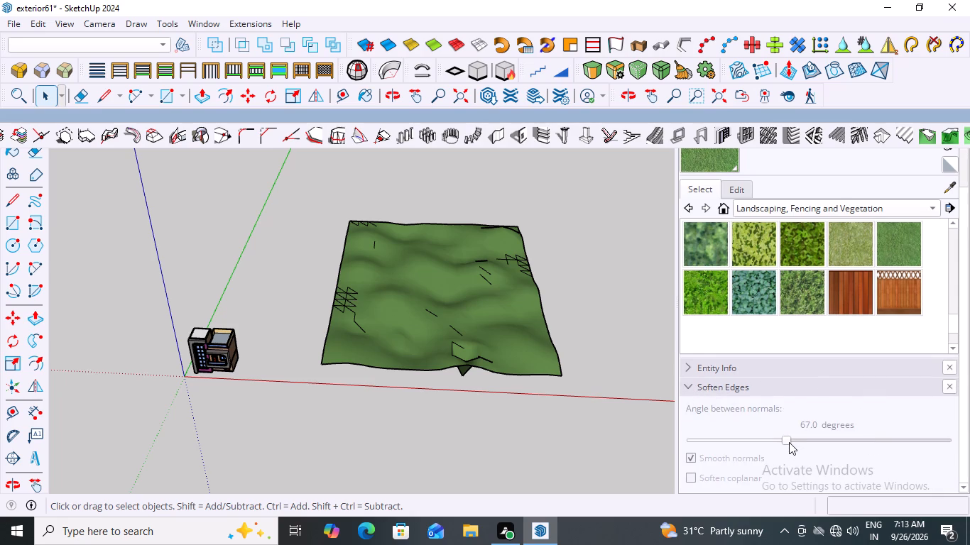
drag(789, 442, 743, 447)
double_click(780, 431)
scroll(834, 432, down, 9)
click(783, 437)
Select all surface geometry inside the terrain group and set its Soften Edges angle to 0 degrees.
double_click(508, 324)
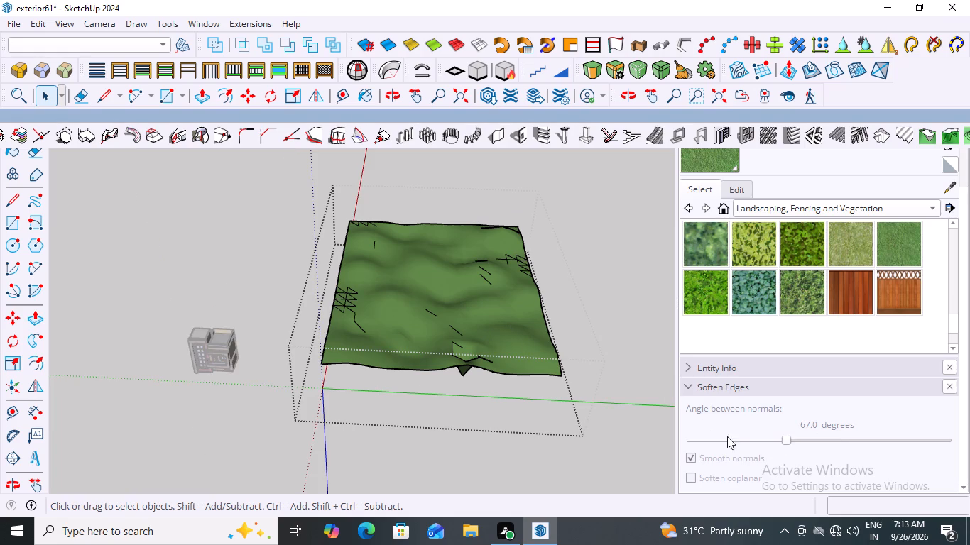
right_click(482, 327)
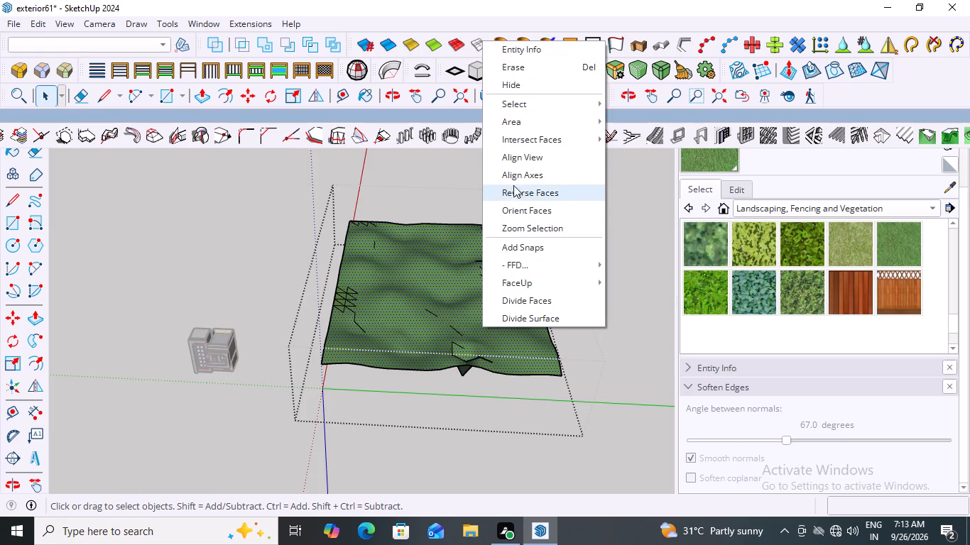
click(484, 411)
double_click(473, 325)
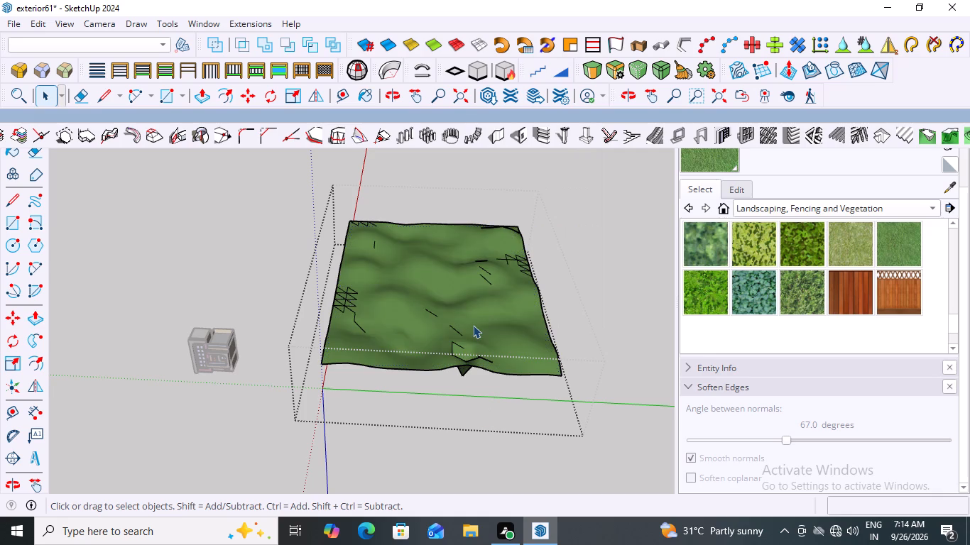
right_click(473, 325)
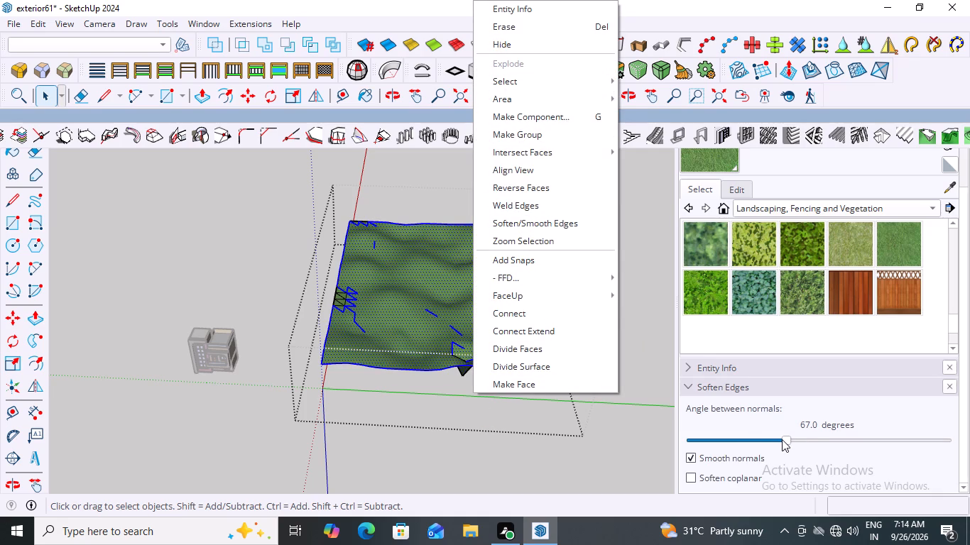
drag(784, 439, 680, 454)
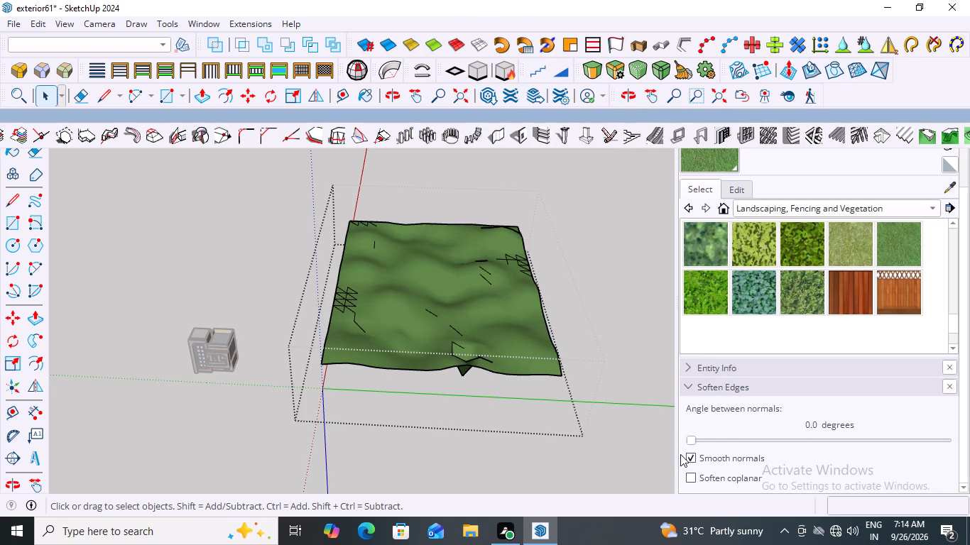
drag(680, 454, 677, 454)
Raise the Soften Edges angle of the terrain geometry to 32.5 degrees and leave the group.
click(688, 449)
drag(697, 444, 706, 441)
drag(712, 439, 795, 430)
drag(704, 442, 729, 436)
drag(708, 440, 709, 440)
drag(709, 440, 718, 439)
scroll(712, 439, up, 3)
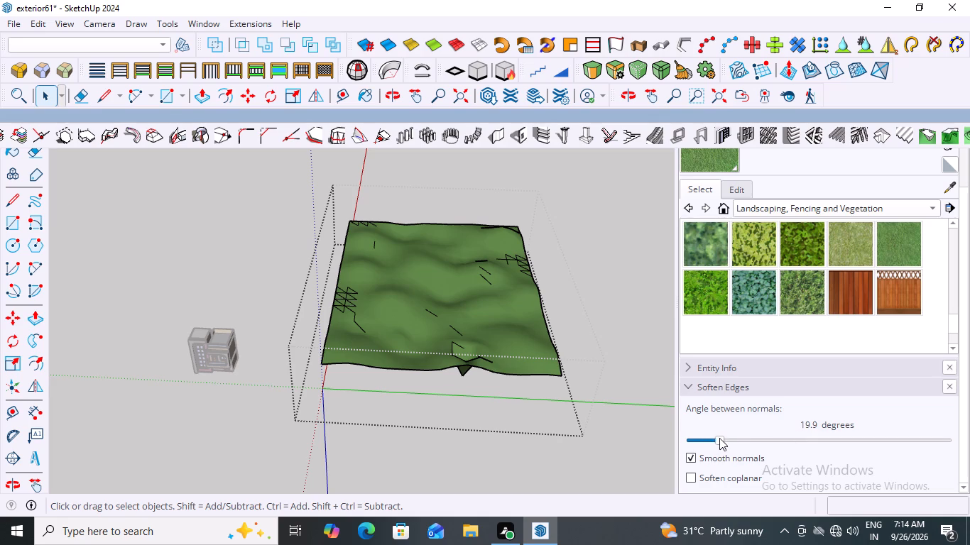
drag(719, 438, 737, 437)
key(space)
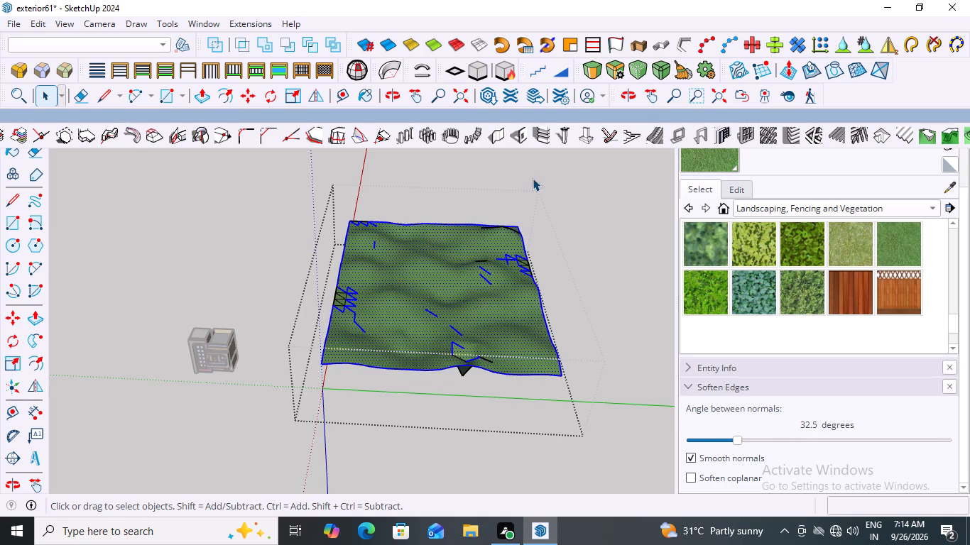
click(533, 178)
Examine the grass terrain's smoothness and its visible edge lines close up and from a distance.
scroll(470, 399, down, 2)
middle_drag(467, 392, 497, 249)
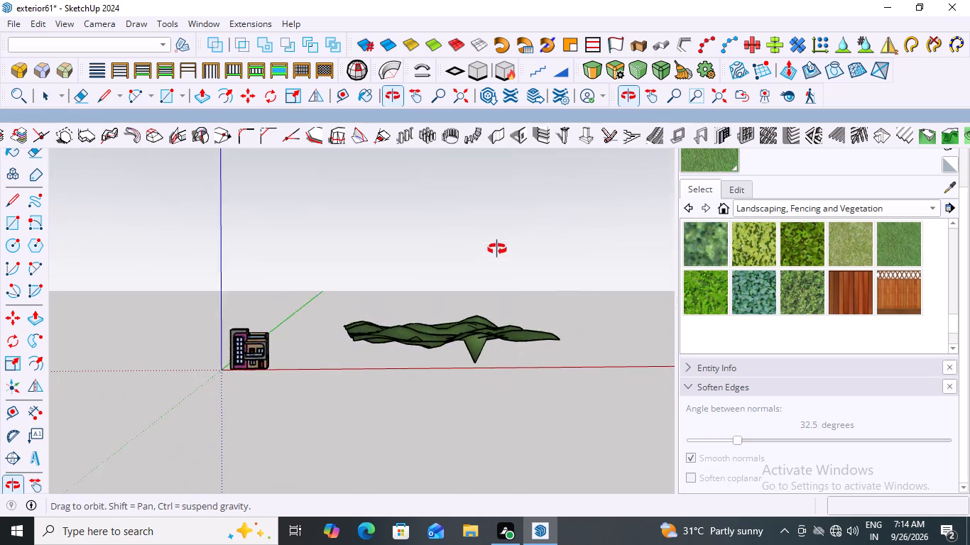
middle_drag(497, 249, 524, 346)
scroll(442, 233, up, 3)
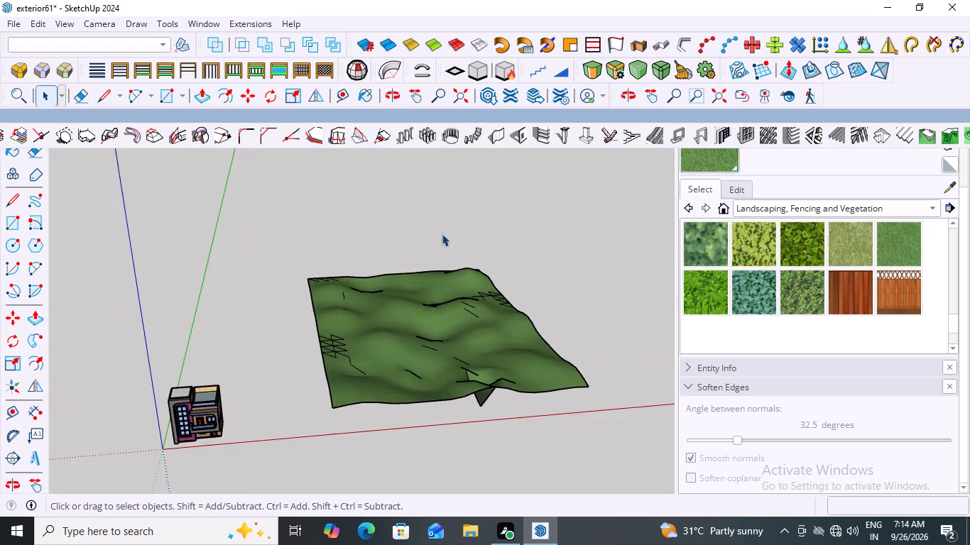
scroll(440, 249, up, 8)
scroll(458, 355, up, 4)
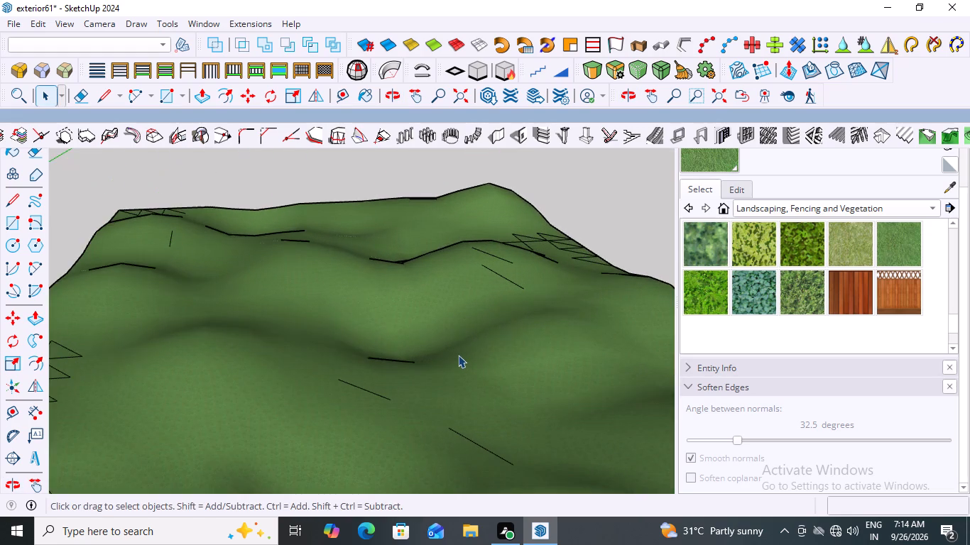
scroll(458, 355, up, 4)
scroll(535, 373, up, 7)
scroll(535, 373, down, 2)
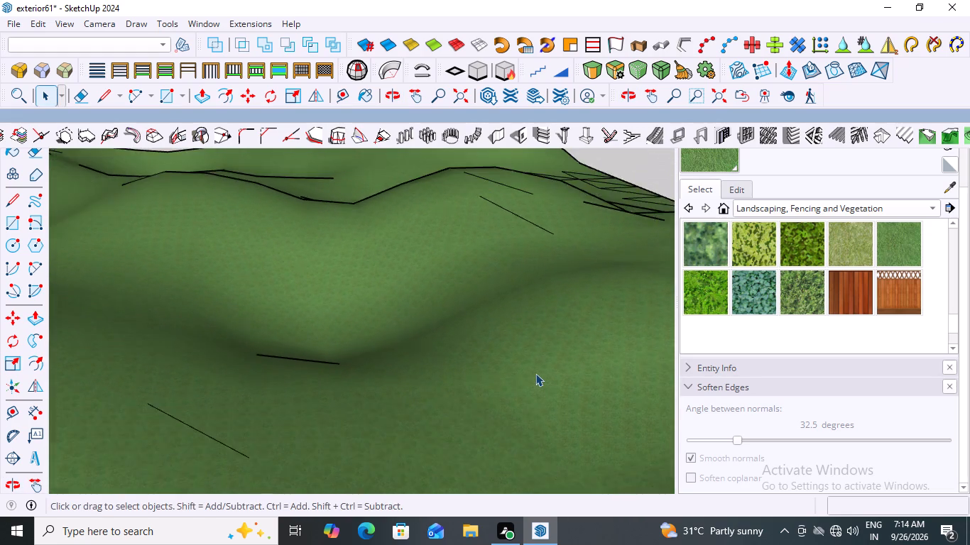
scroll(535, 373, down, 18)
scroll(410, 378, up, 3)
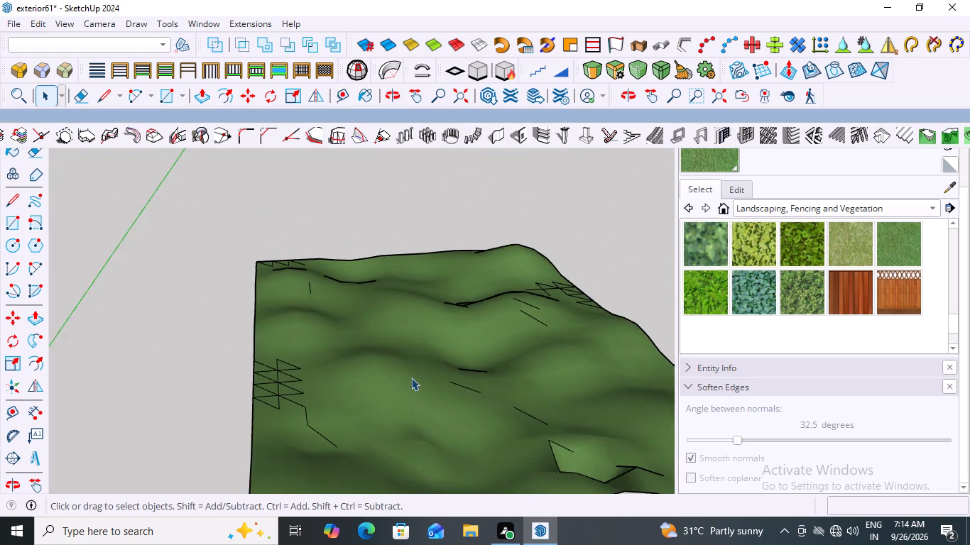
scroll(411, 378, up, 2)
scroll(411, 378, down, 15)
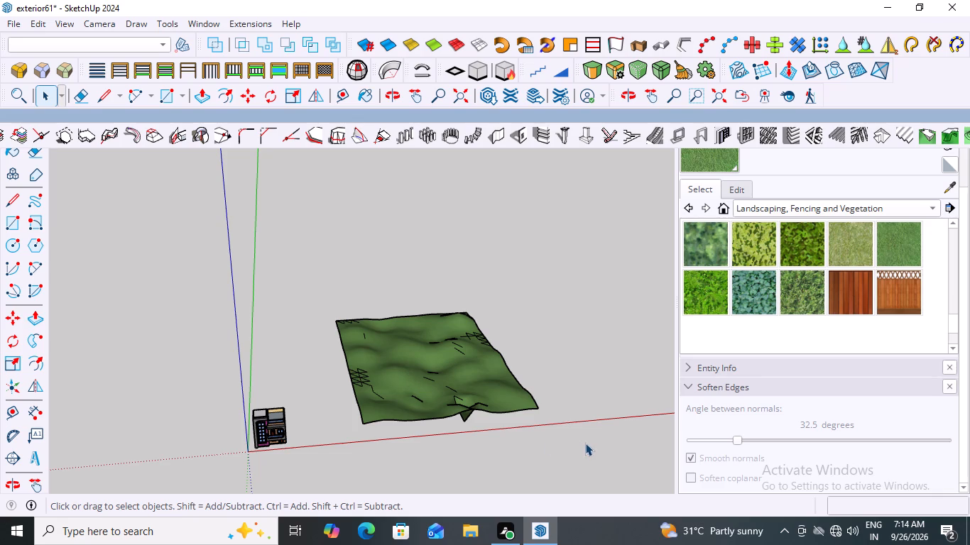
scroll(581, 440, up, 3)
scroll(396, 407, up, 3)
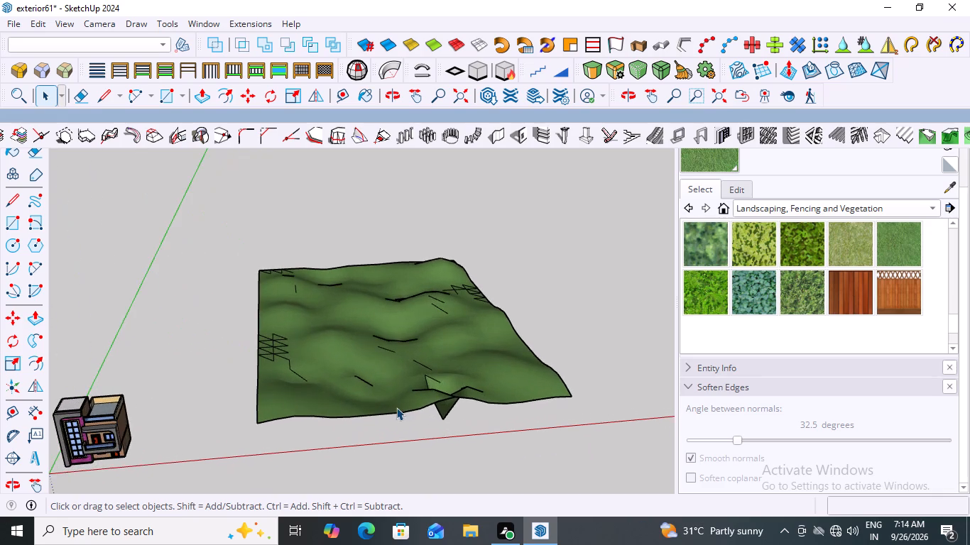
scroll(439, 384, up, 3)
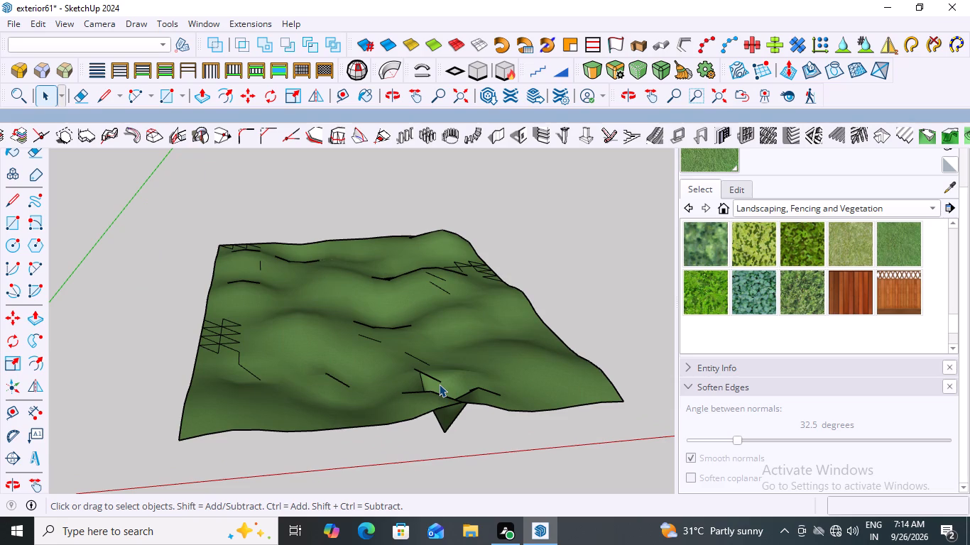
scroll(397, 387, down, 7)
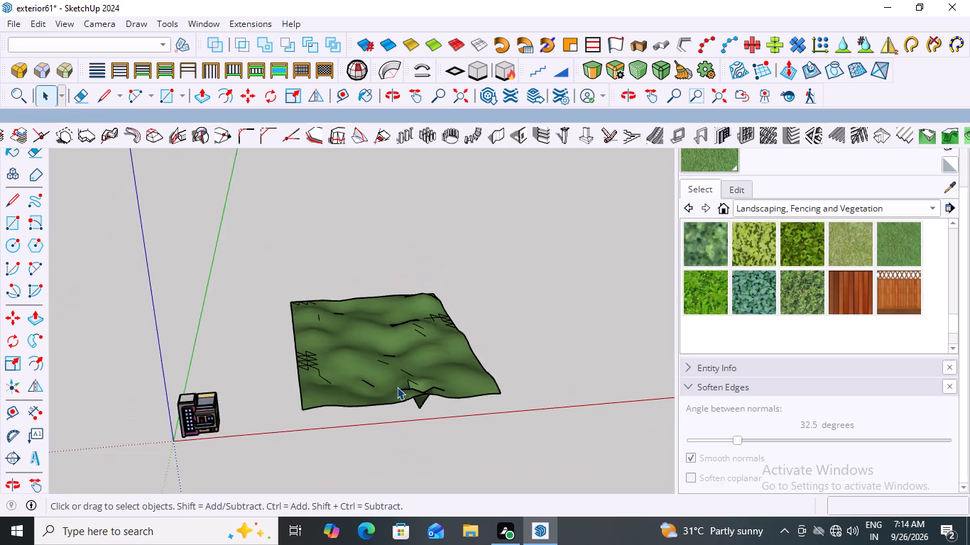
scroll(397, 387, down, 4)
Delete the grass terrain group beside the house.
drag(506, 289, 444, 377)
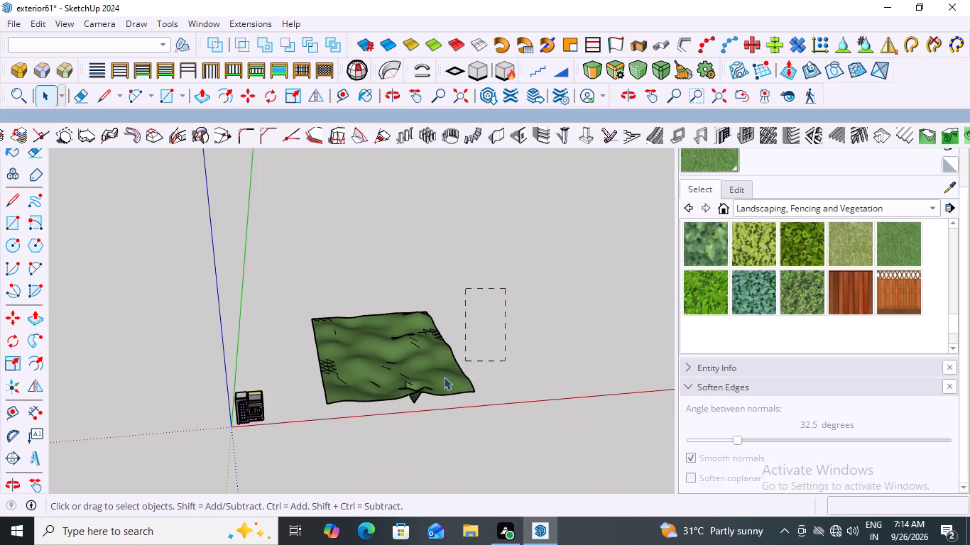
drag(444, 377, 354, 411)
scroll(485, 382, up, 3)
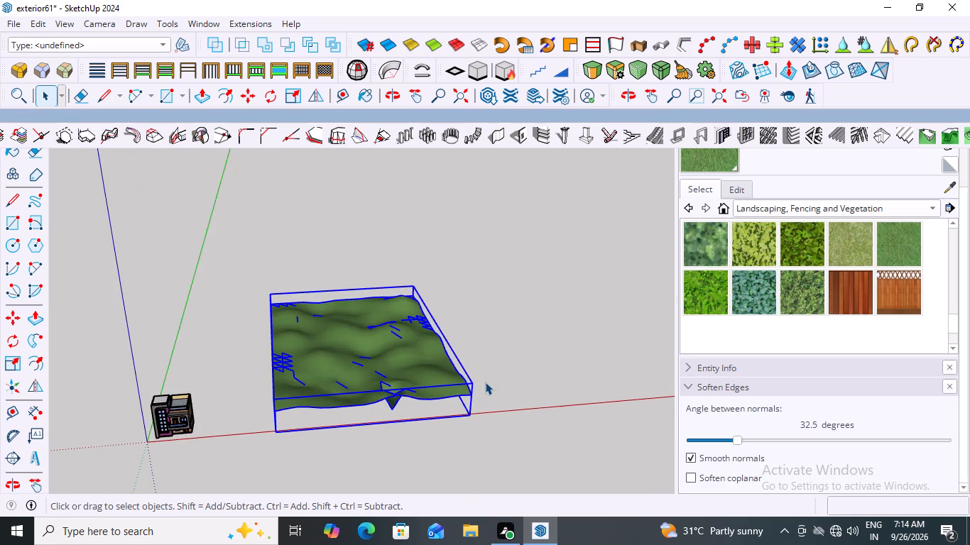
key(Delete)
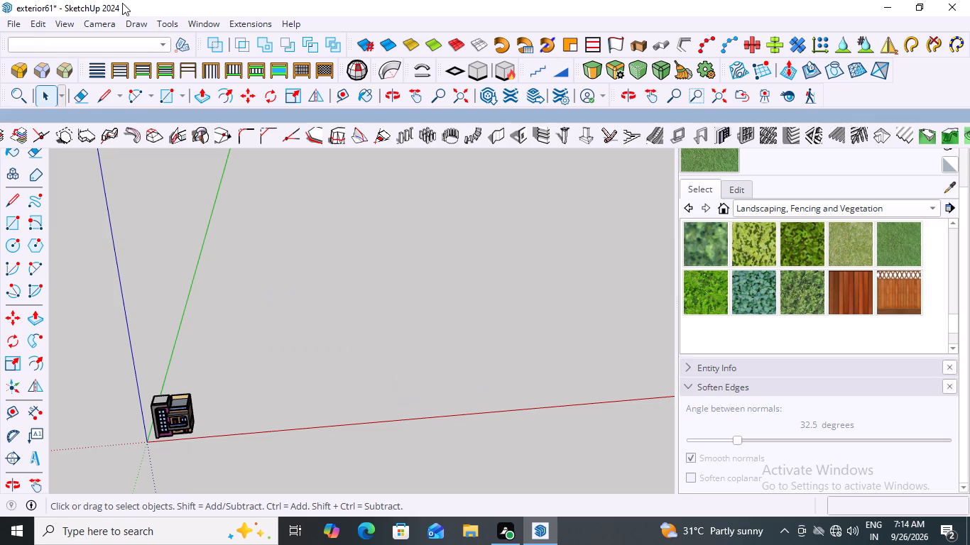
Hide the Default Tray and close the AMS Soften Edges dialog.
click(192, 25)
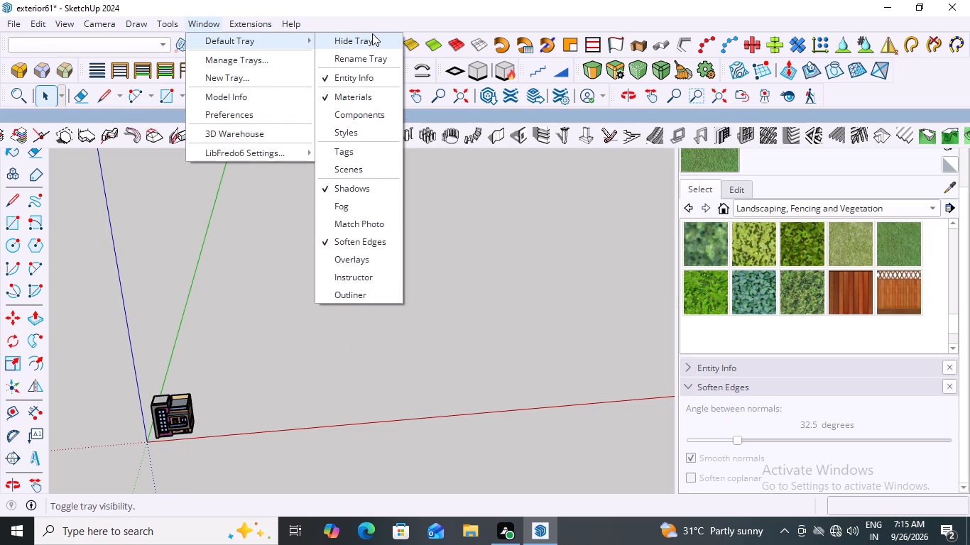
double_click(368, 38)
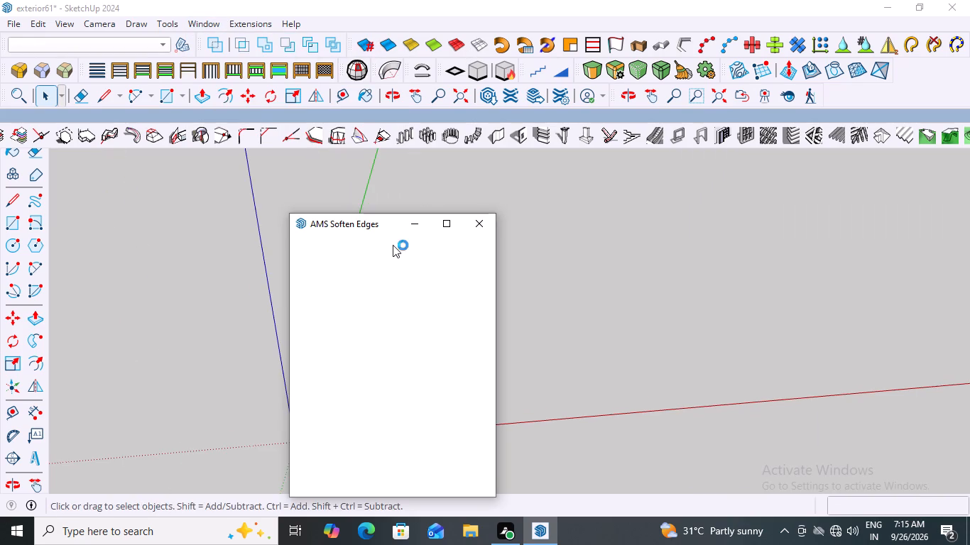
click(484, 223)
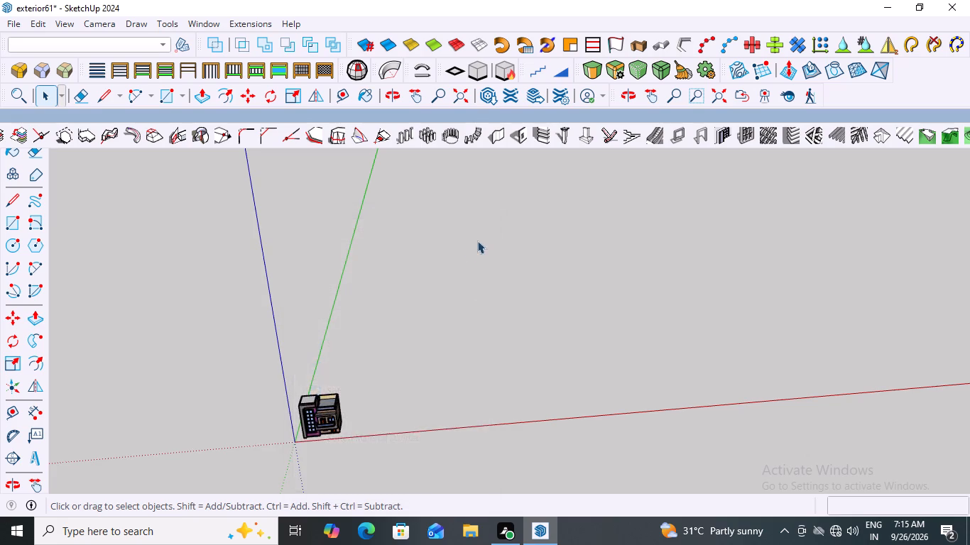
Examine the house exterior from the front and the side, close up and from a distance.
scroll(414, 262, down, 4)
scroll(337, 393, up, 1)
middle_drag(336, 393, 337, 301)
scroll(342, 378, up, 3)
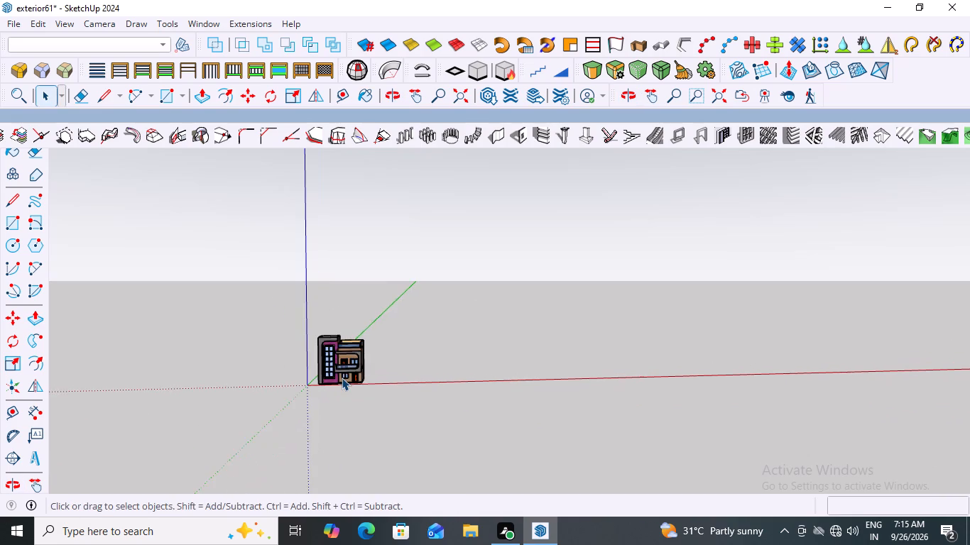
scroll(342, 378, up, 20)
scroll(342, 378, up, 1)
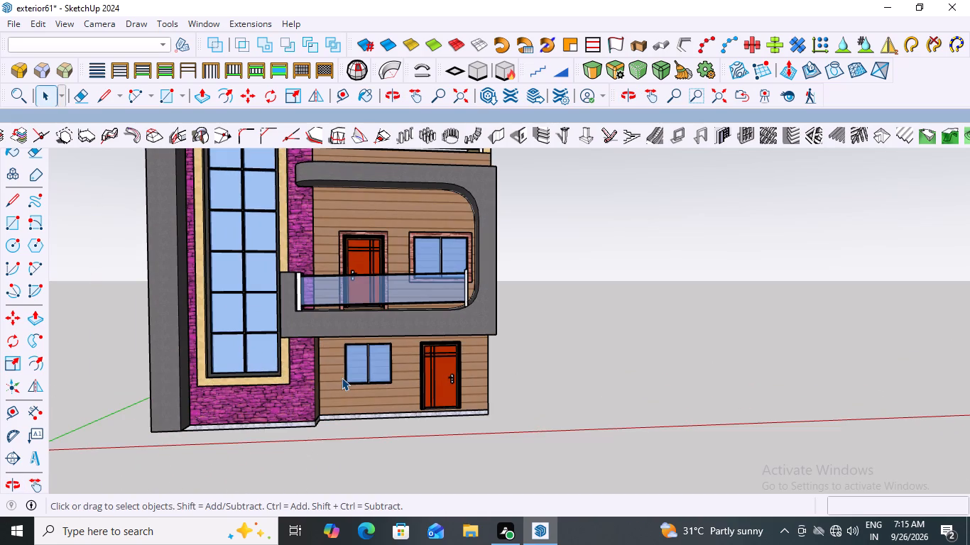
scroll(342, 378, down, 7)
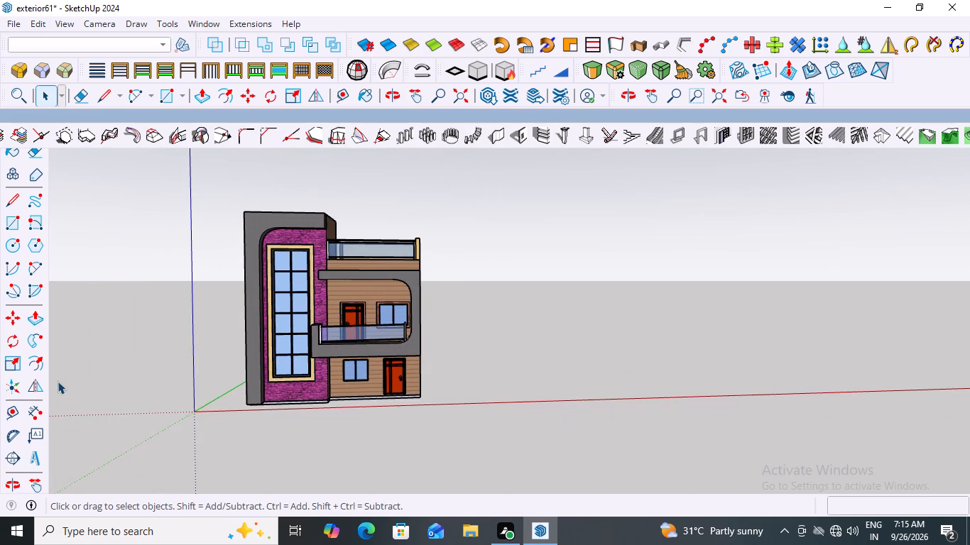
scroll(302, 365, down, 4)
middle_drag(502, 344, 29, 434)
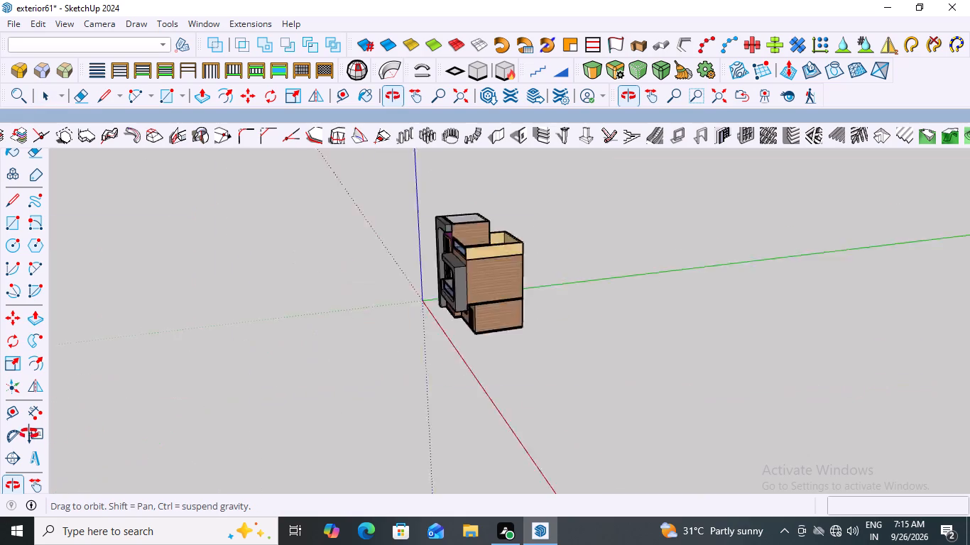
middle_drag(29, 434, 491, 336)
scroll(491, 336, down, 4)
scroll(409, 343, down, 6)
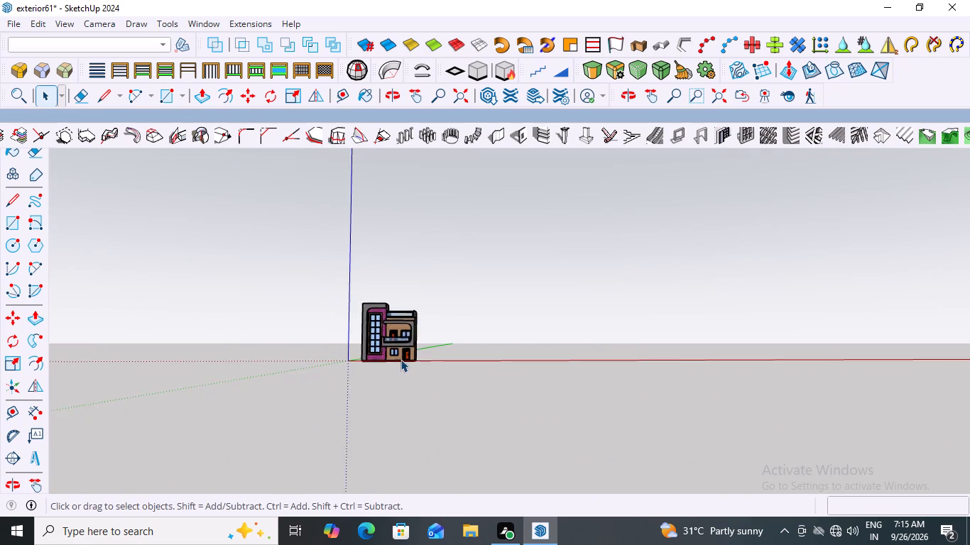
scroll(400, 359, down, 8)
scroll(534, 323, up, 8)
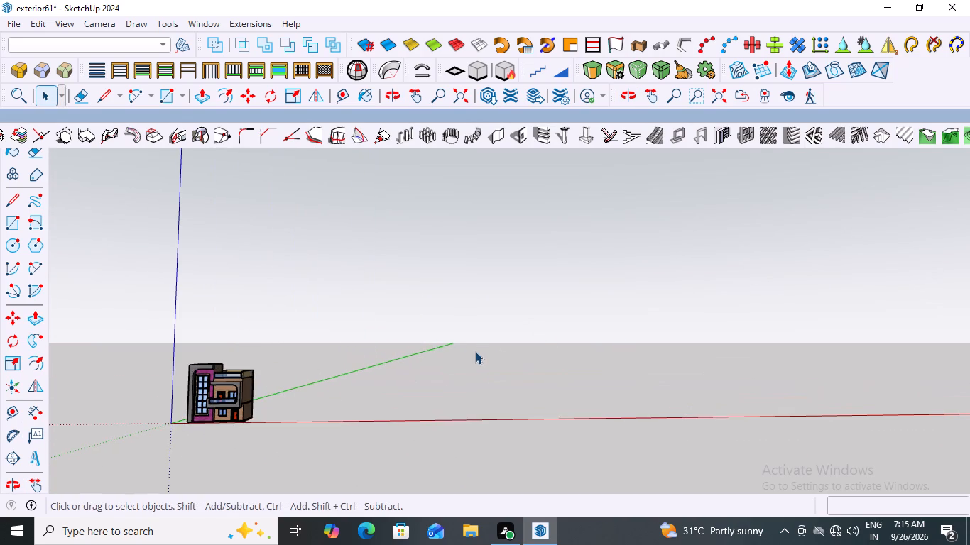
Draw a flat rectangle about 64' by 136' on the ground beside the house.
middle_drag(475, 351, 497, 415)
scroll(435, 408, up, 2)
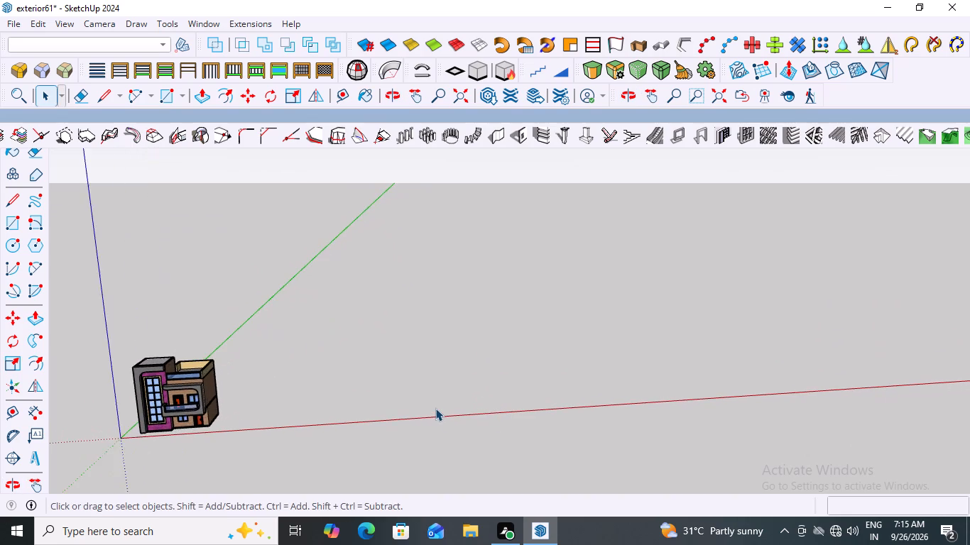
scroll(435, 408, up, 1)
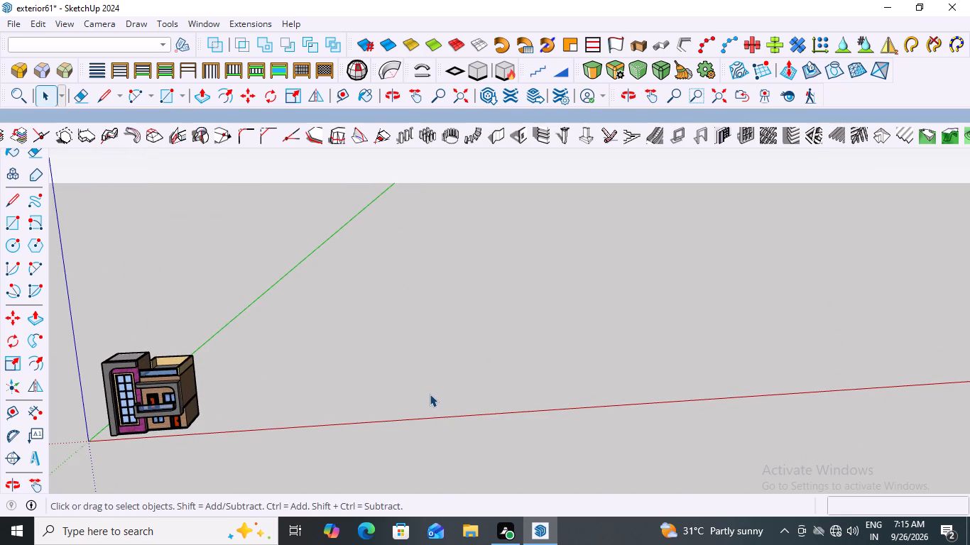
key(r)
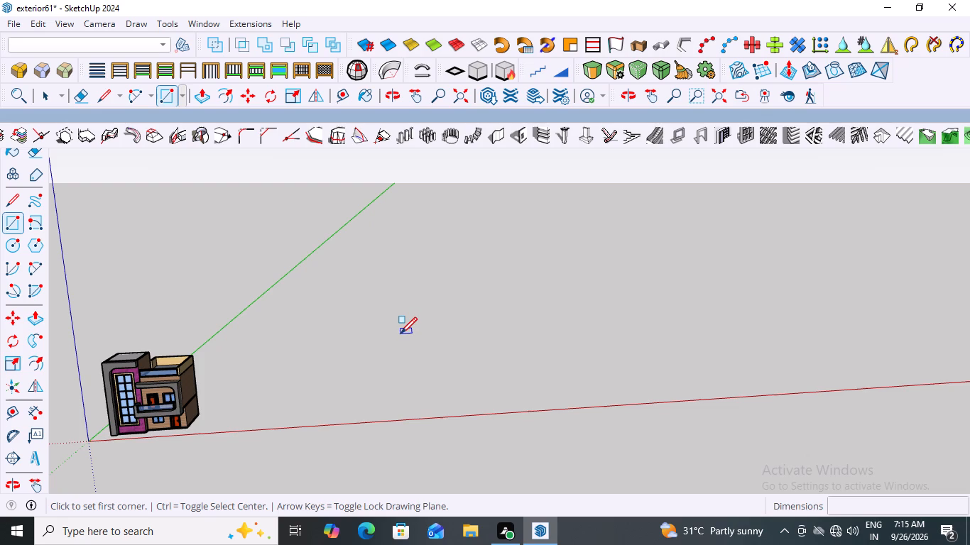
click(400, 334)
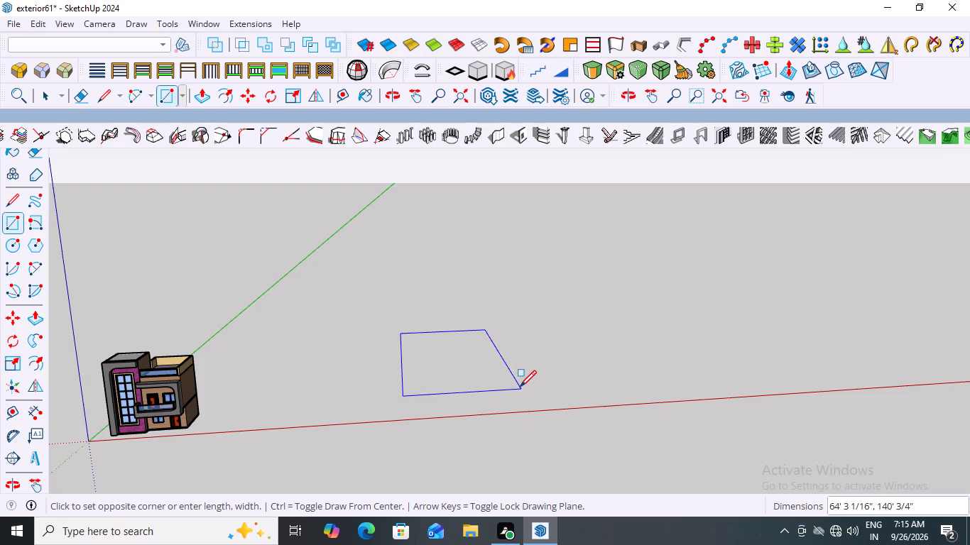
click(520, 387)
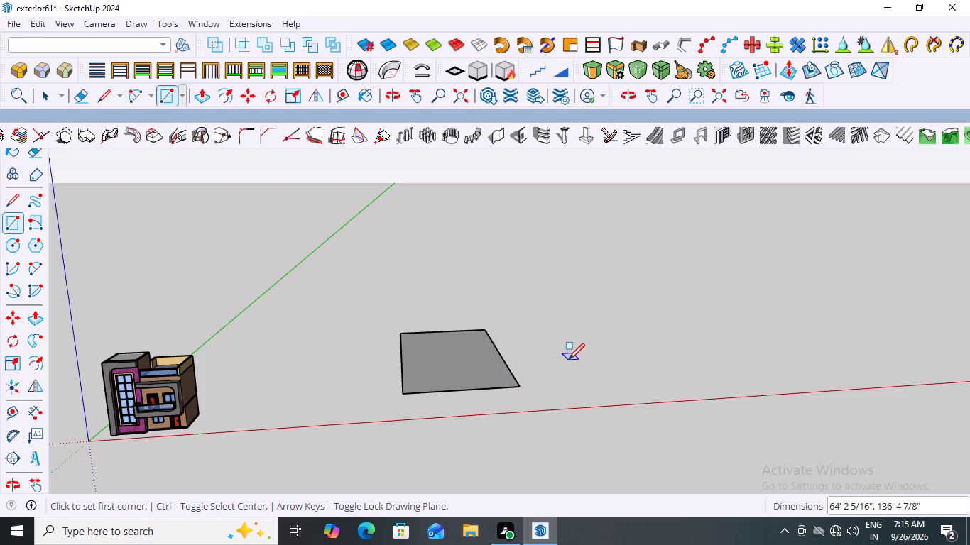
key(space)
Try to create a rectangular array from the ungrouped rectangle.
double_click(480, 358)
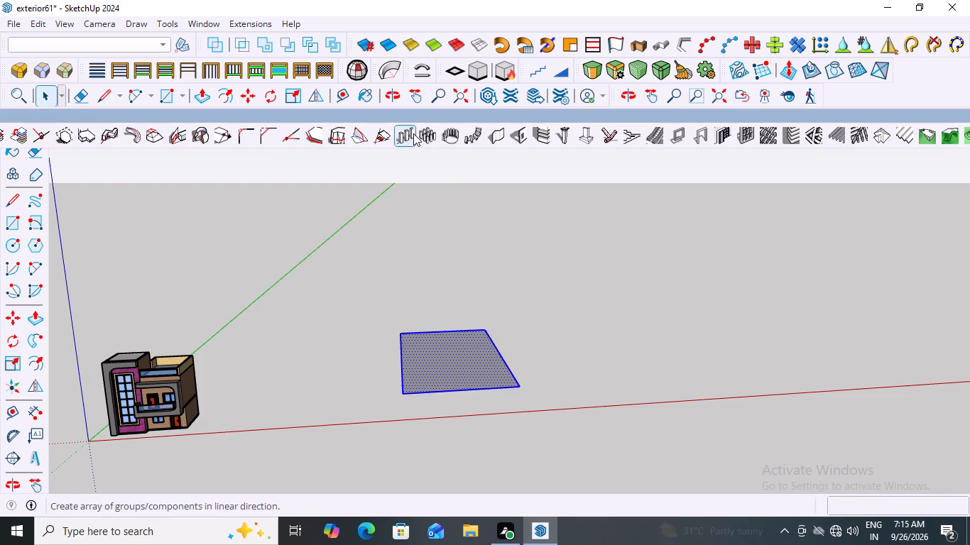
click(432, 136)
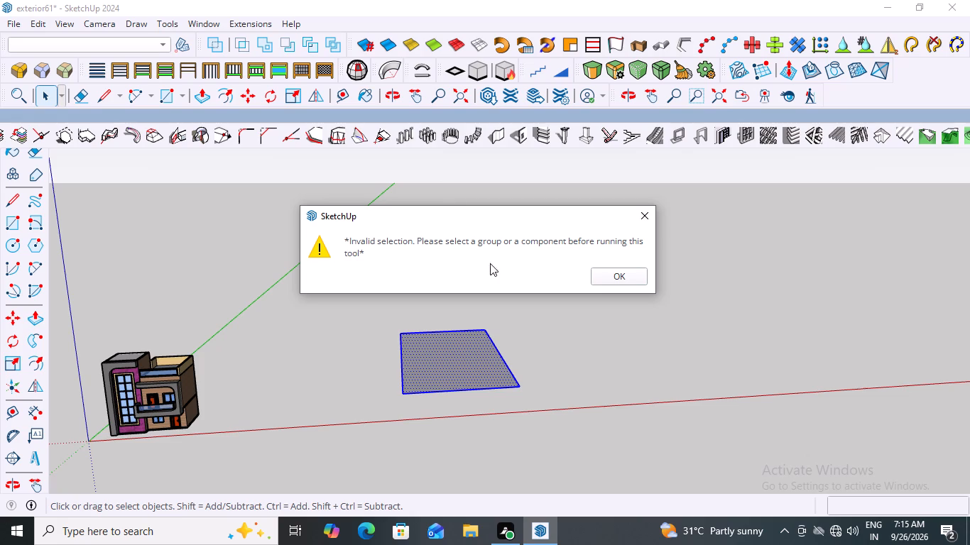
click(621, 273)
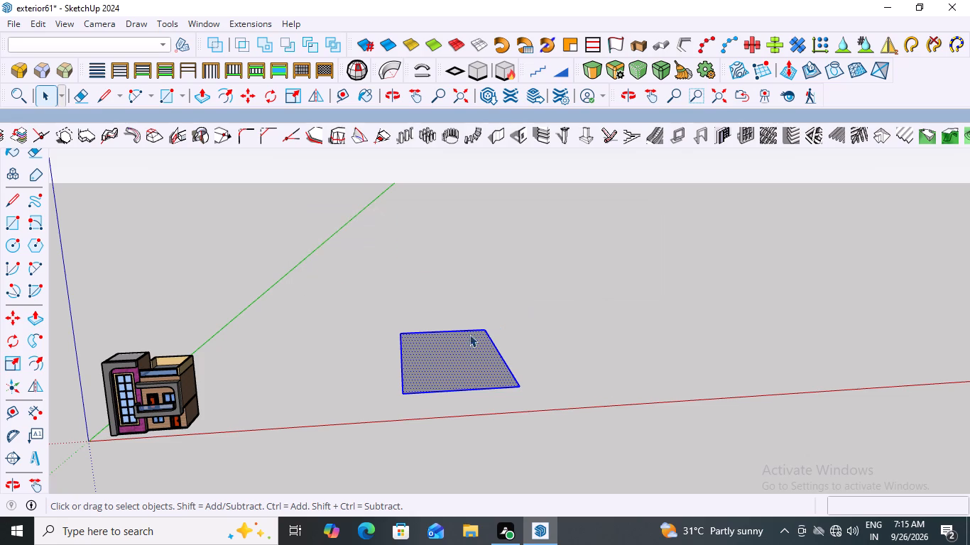
Make the ground rectangle's face and edges into a group.
triple_click(464, 346)
click(464, 346)
right_click(464, 346)
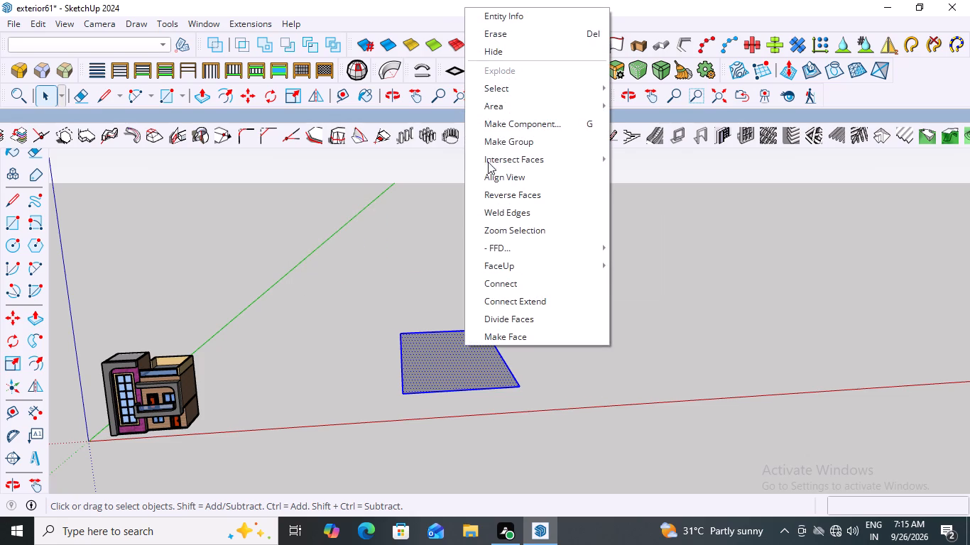
click(498, 142)
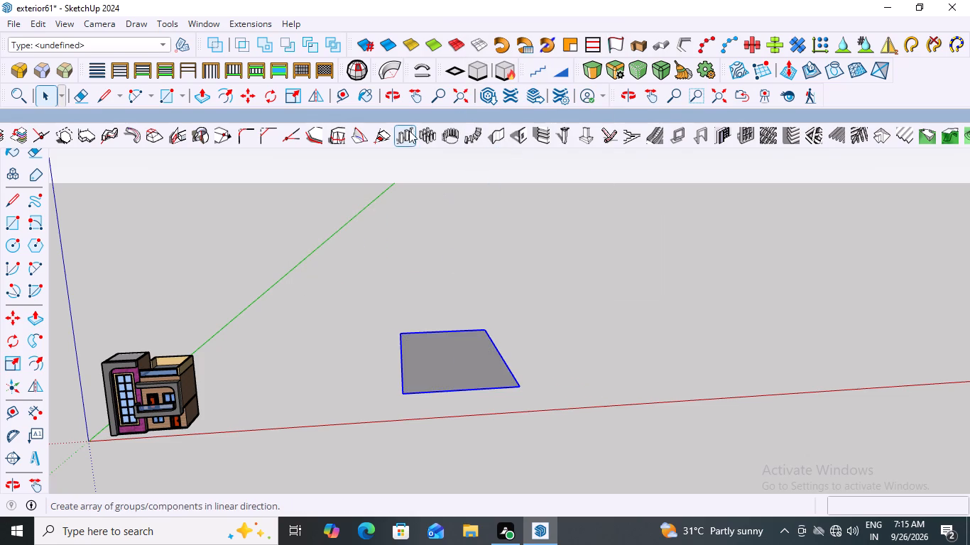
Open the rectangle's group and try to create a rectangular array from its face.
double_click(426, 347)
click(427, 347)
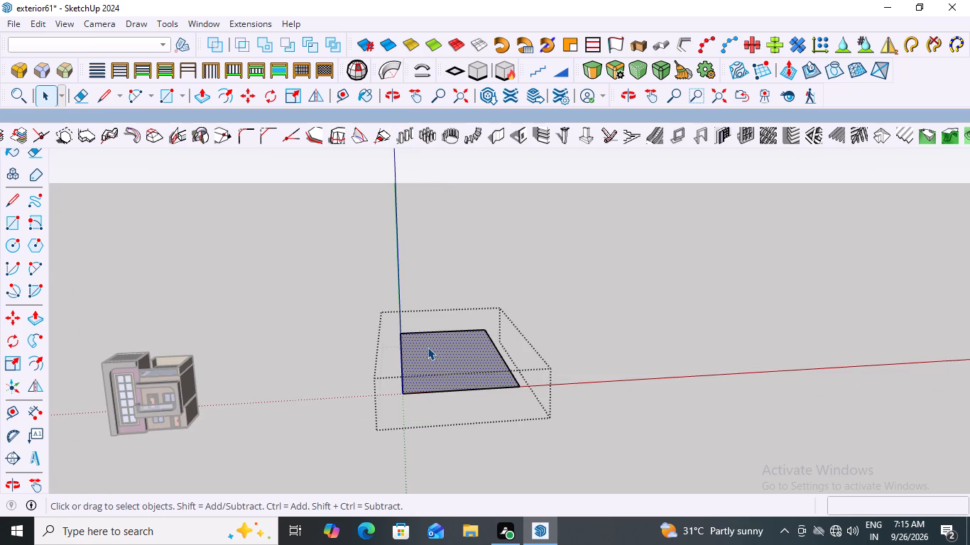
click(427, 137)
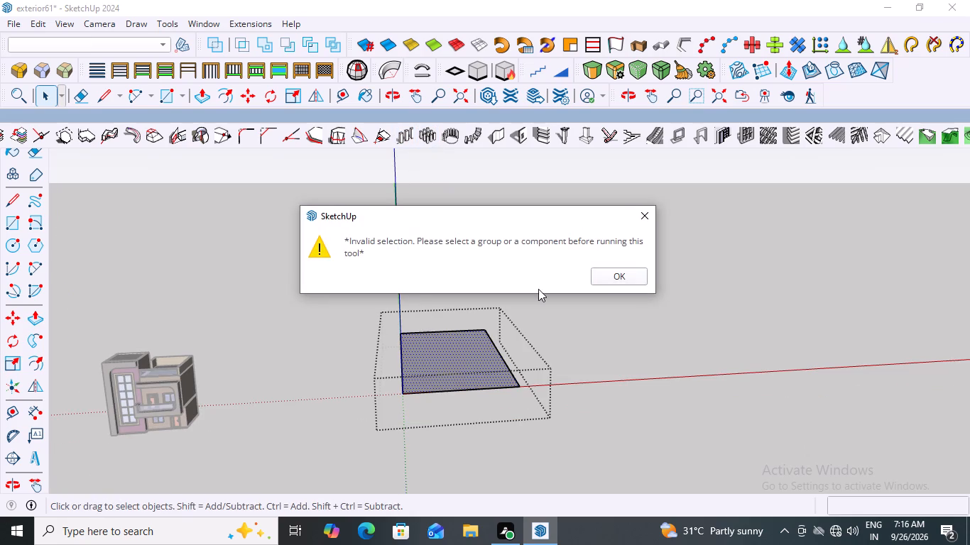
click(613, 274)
Push/Pull the rectangle's face up 13' 4 1/2" inside its group to form a slab.
double_click(451, 360)
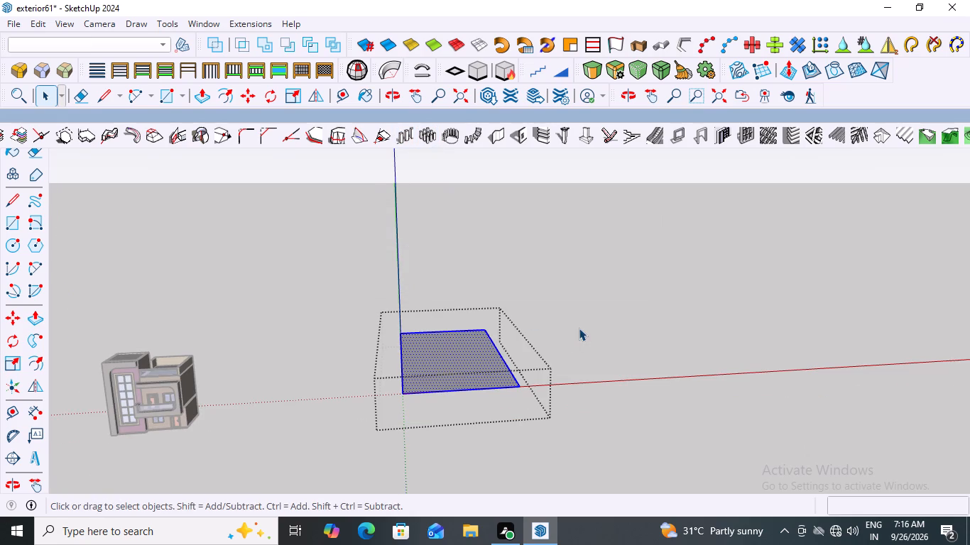
click(579, 328)
double_click(469, 347)
click(467, 349)
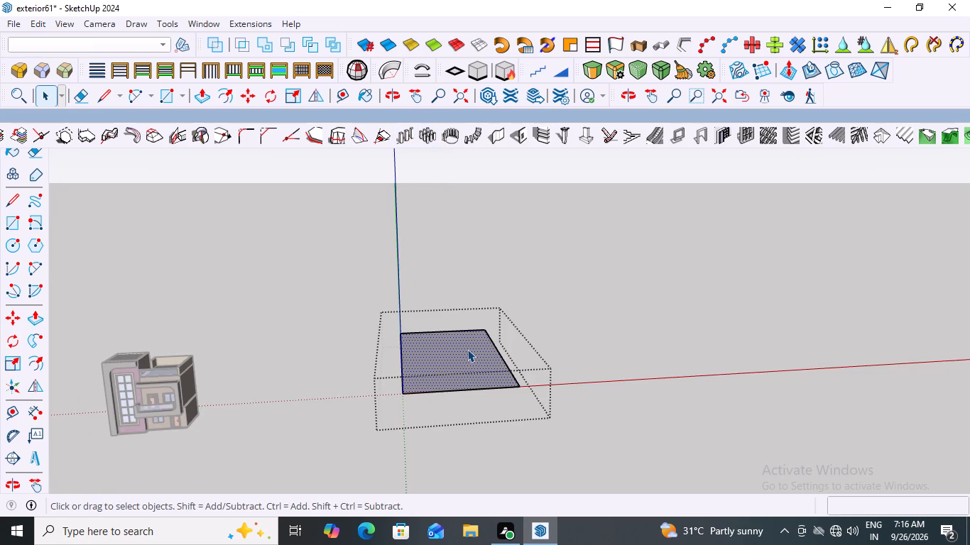
double_click(467, 349)
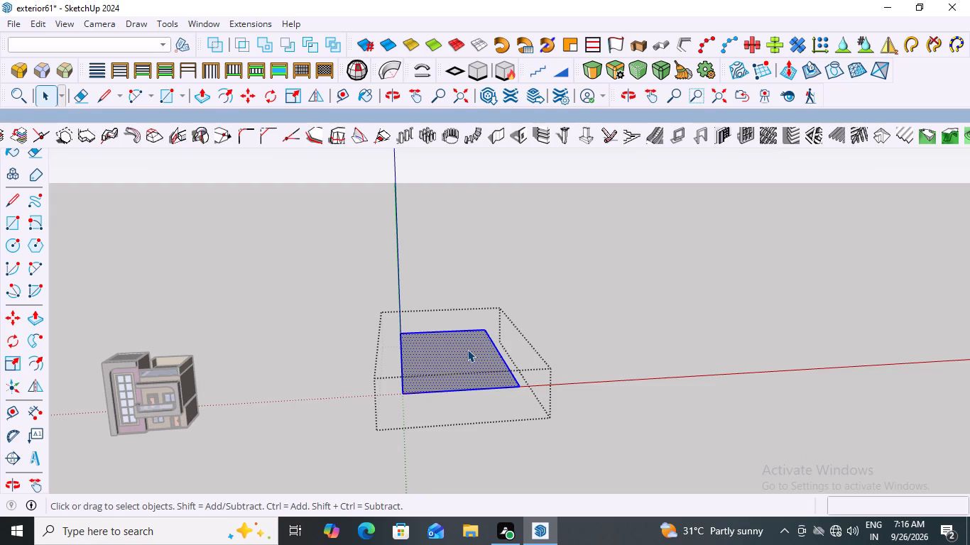
key(p)
click(467, 349)
click(475, 330)
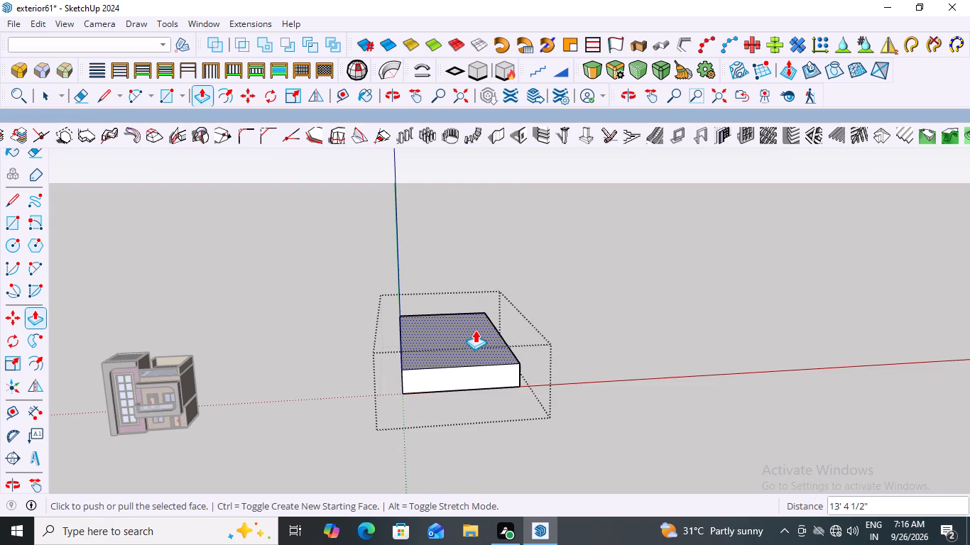
key(space)
Select the slab's entire geometry inside the open group and make it a nested group.
click(567, 306)
double_click(462, 351)
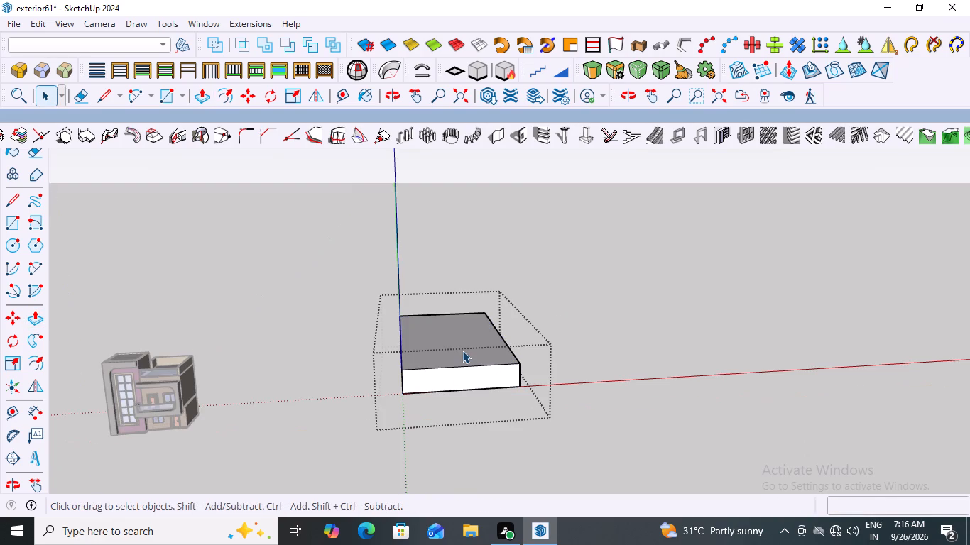
click(462, 351)
double_click(470, 338)
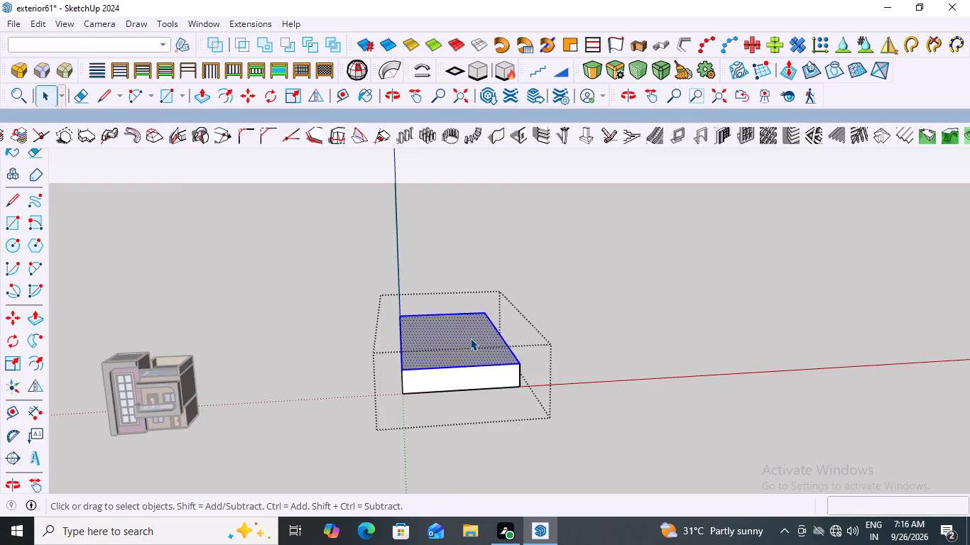
triple_click(470, 338)
click(470, 338)
right_click(470, 338)
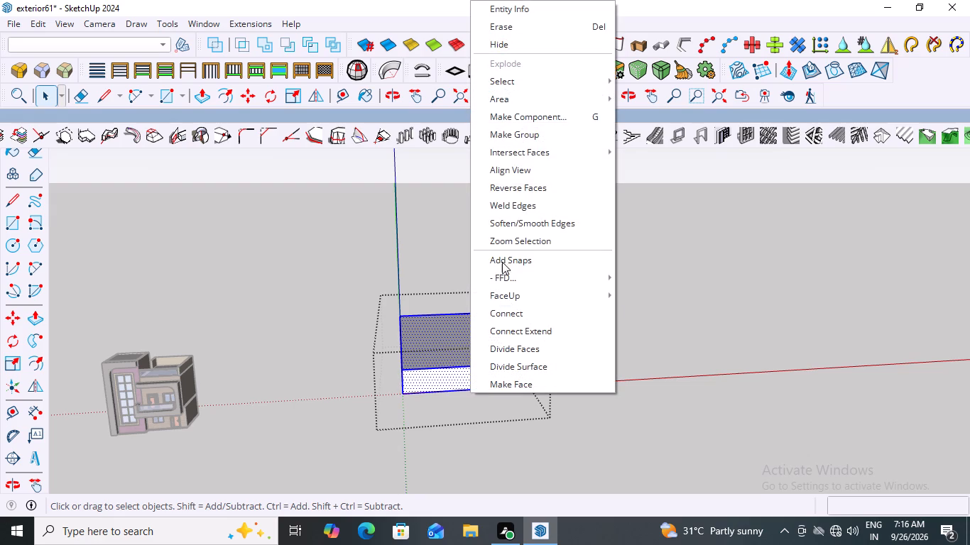
click(521, 133)
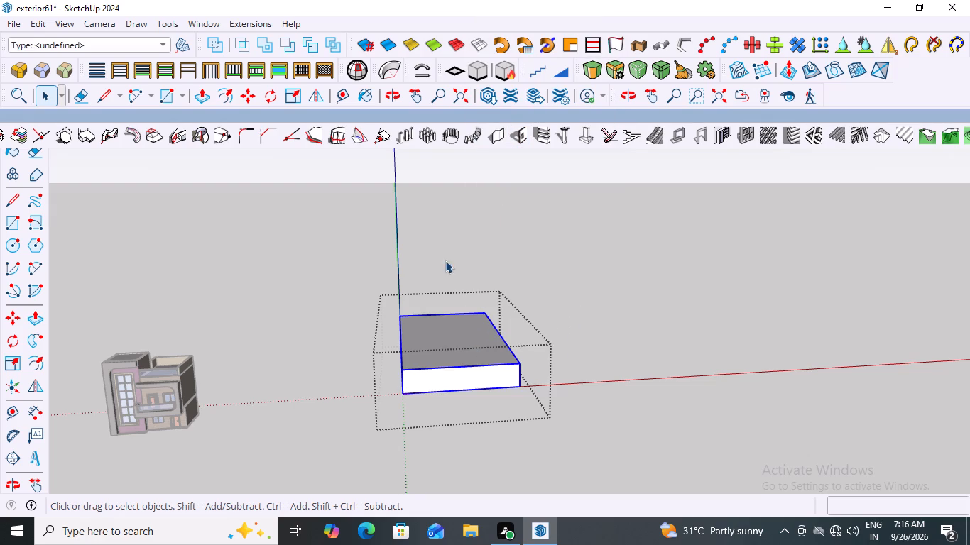
Create a rectangular array of the slab group with 3 columns and 3 rows at 3' 3 3/8" distances, picking points on its top corners.
click(427, 138)
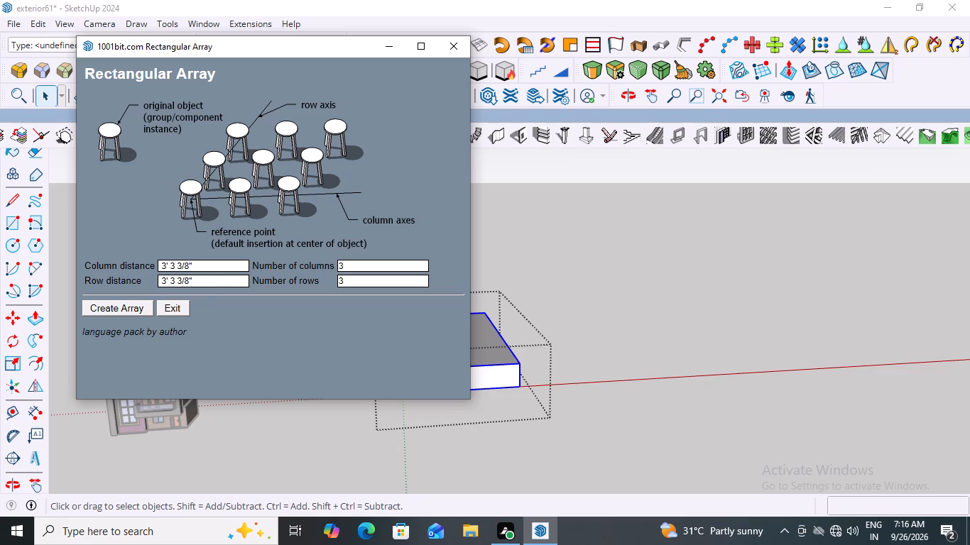
click(124, 306)
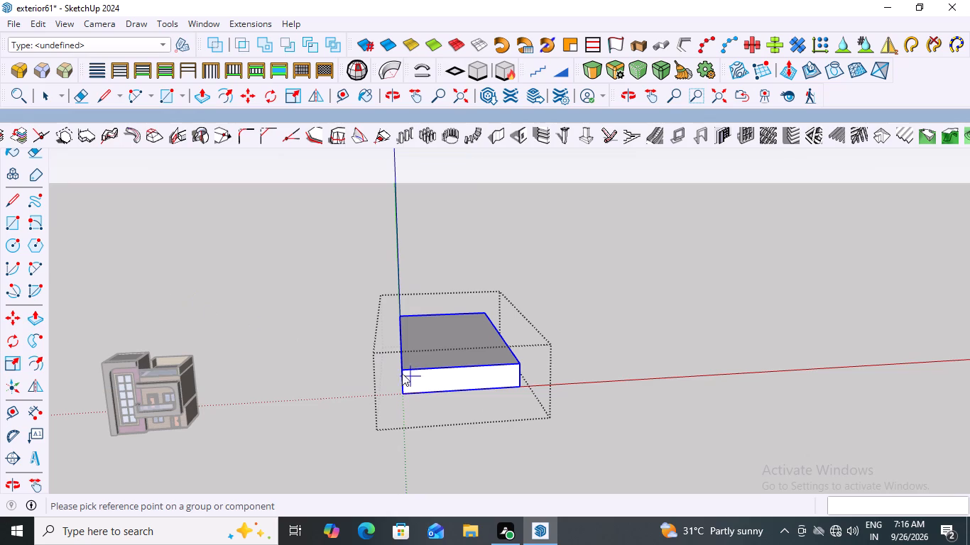
click(404, 368)
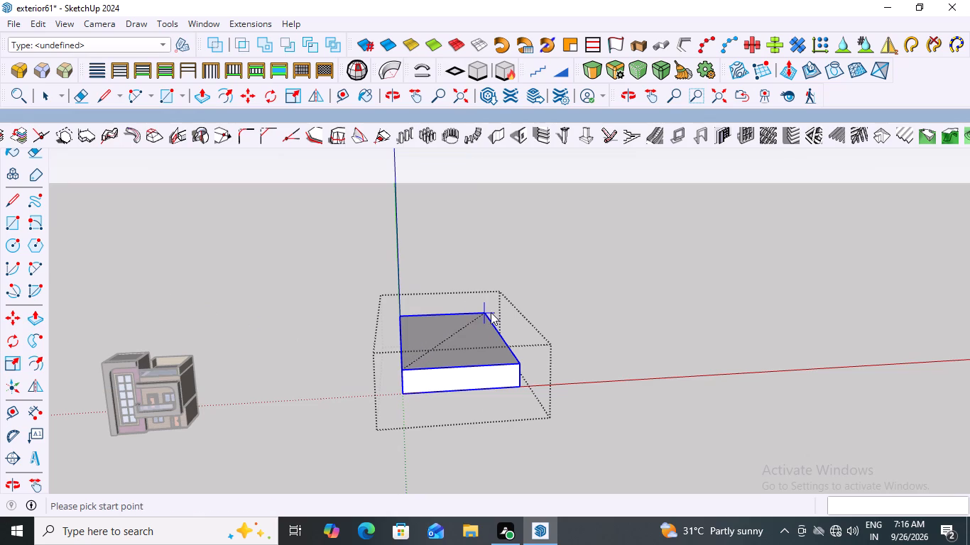
click(520, 363)
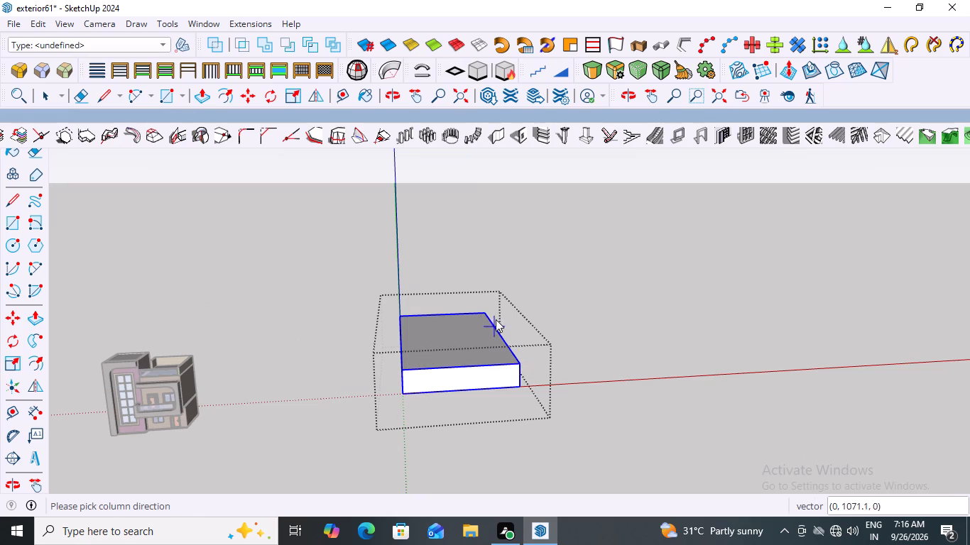
click(484, 311)
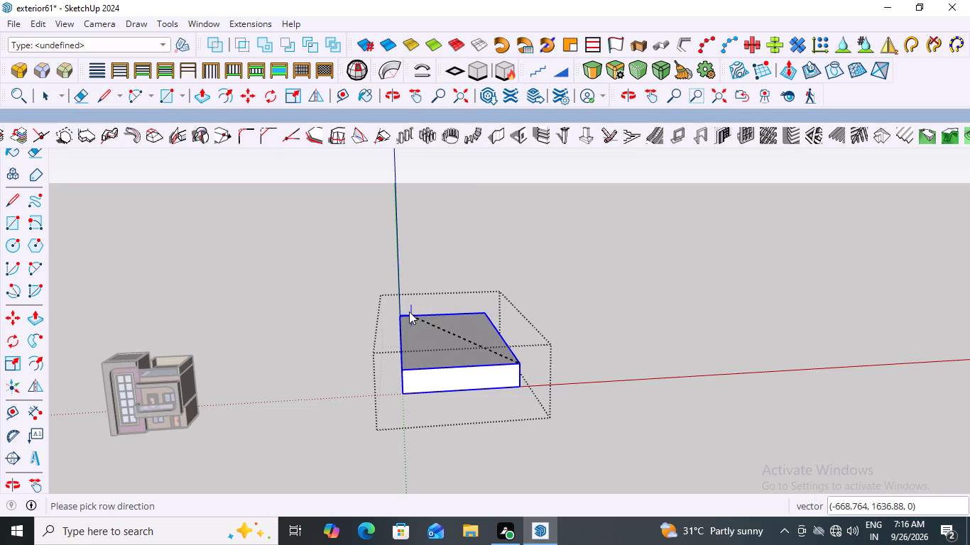
click(400, 314)
Examine the arrayed slab copies and their overlapping edges from above, close up and from farther away.
scroll(560, 378, up, 3)
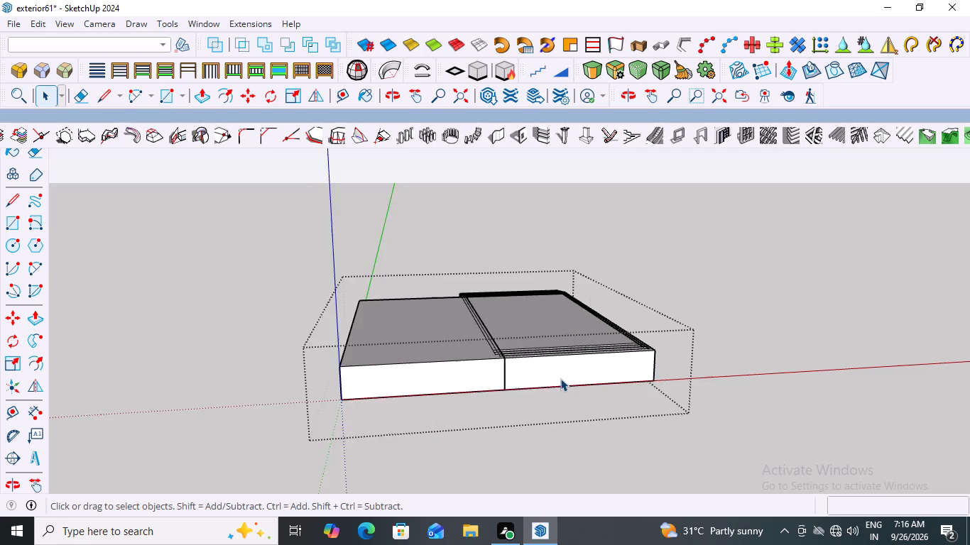
scroll(560, 378, up, 3)
middle_drag(520, 410, 479, 484)
scroll(540, 428, up, 3)
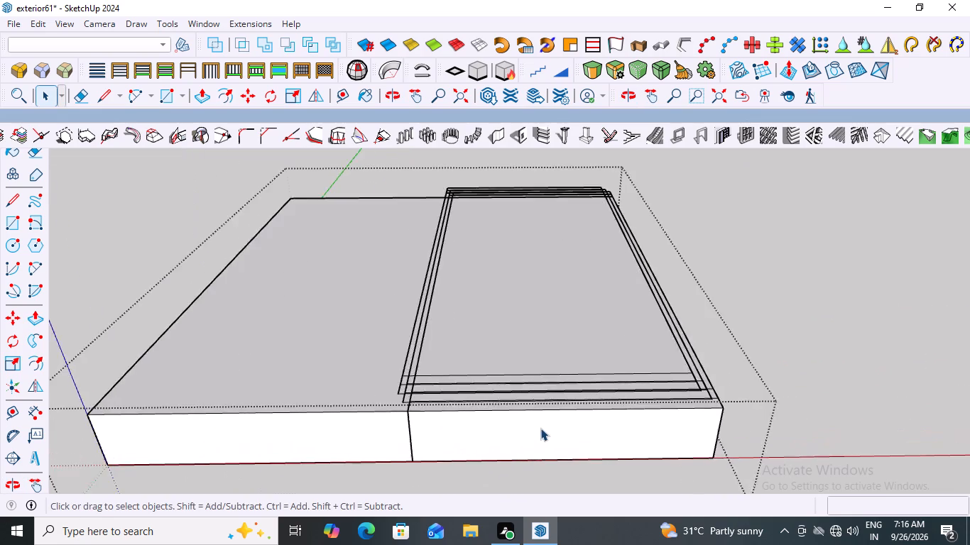
scroll(540, 428, up, 8)
scroll(545, 404, down, 3)
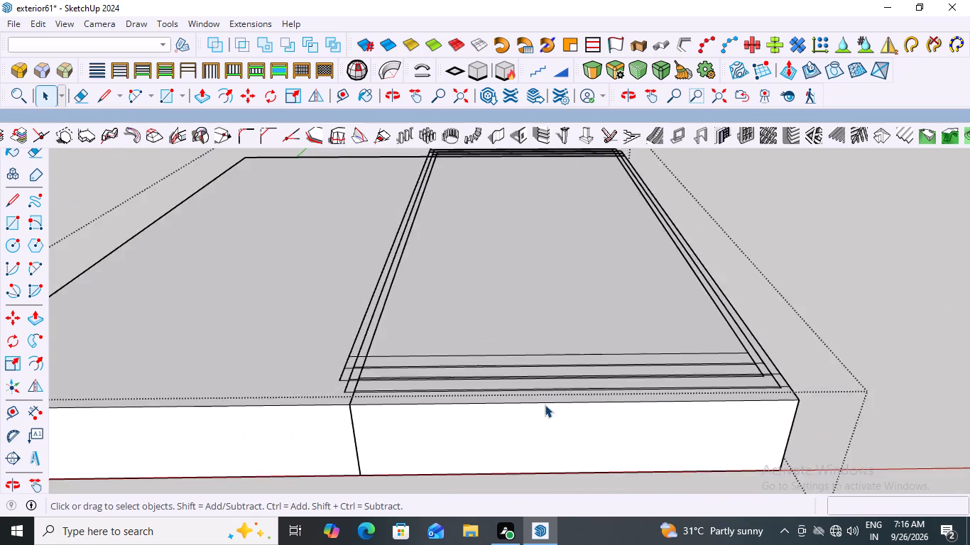
scroll(545, 404, down, 17)
scroll(380, 382, up, 8)
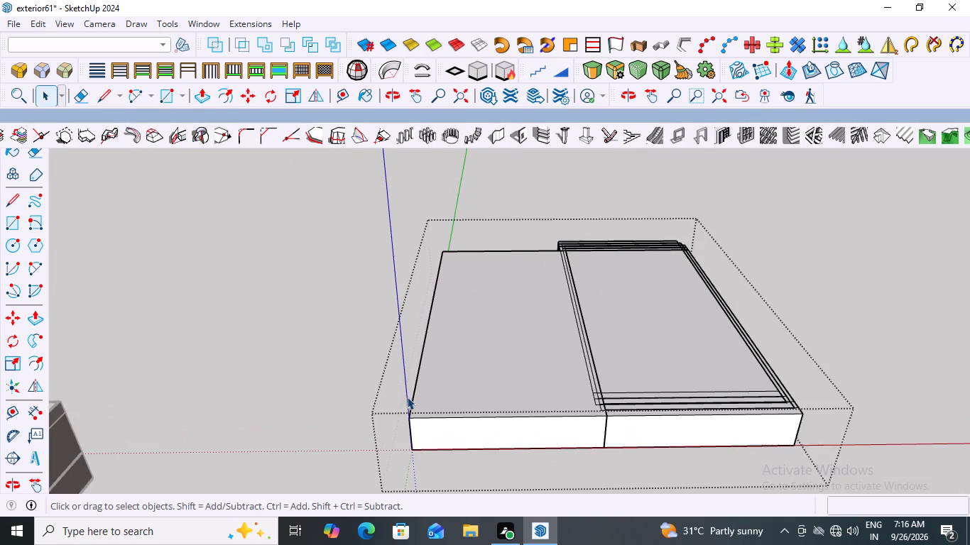
scroll(407, 397, up, 3)
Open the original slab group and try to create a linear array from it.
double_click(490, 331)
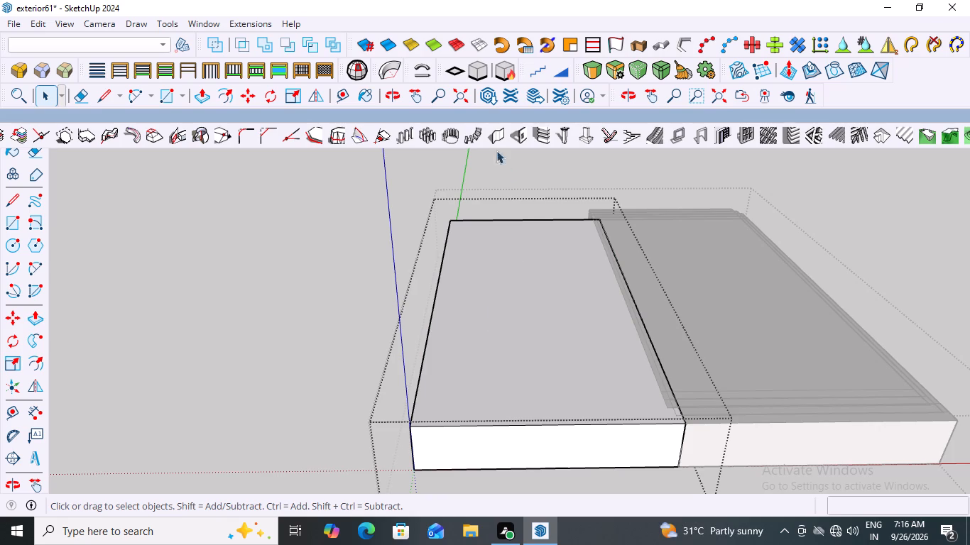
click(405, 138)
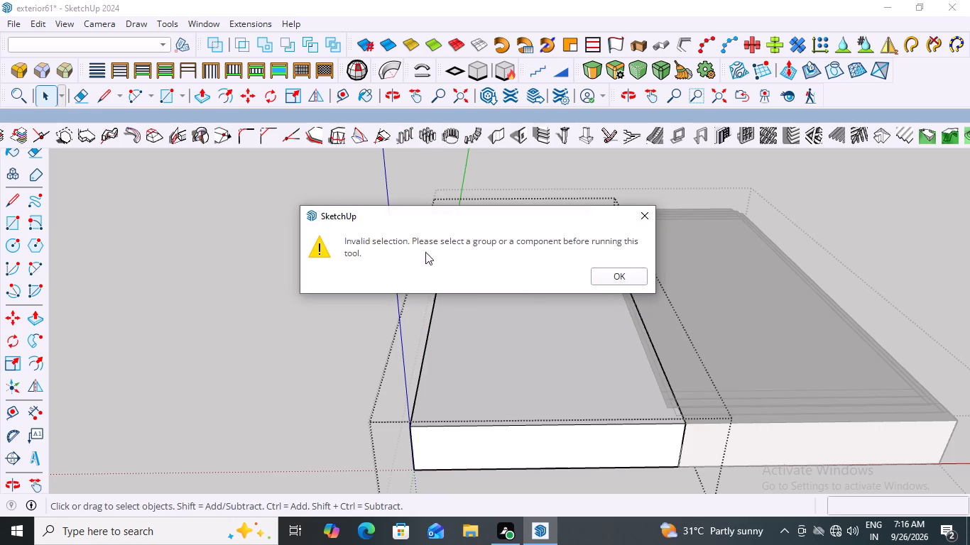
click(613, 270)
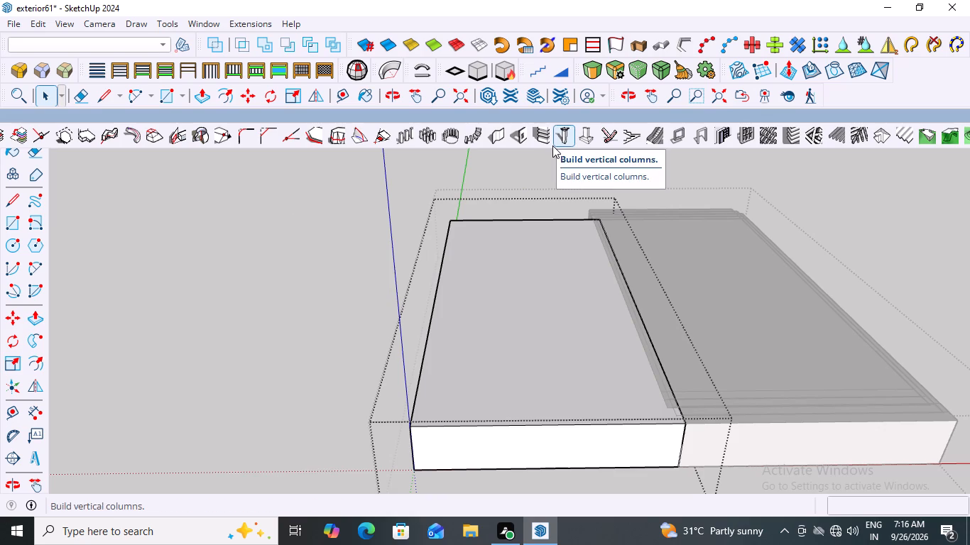
Create a single-flight staircase along the slab's front top edge with 3' 3 3/8" step width, 5 7/8" risers and 10 risers.
click(626, 135)
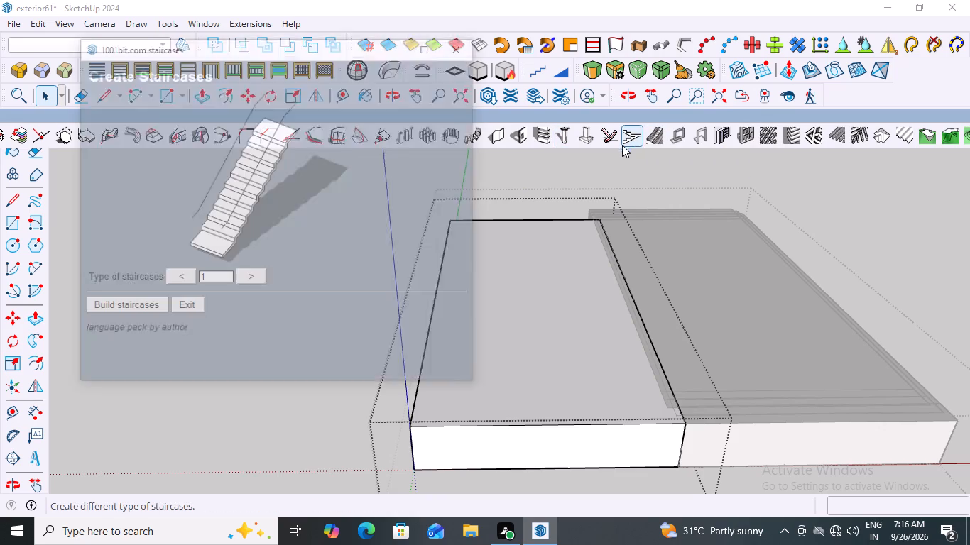
click(141, 309)
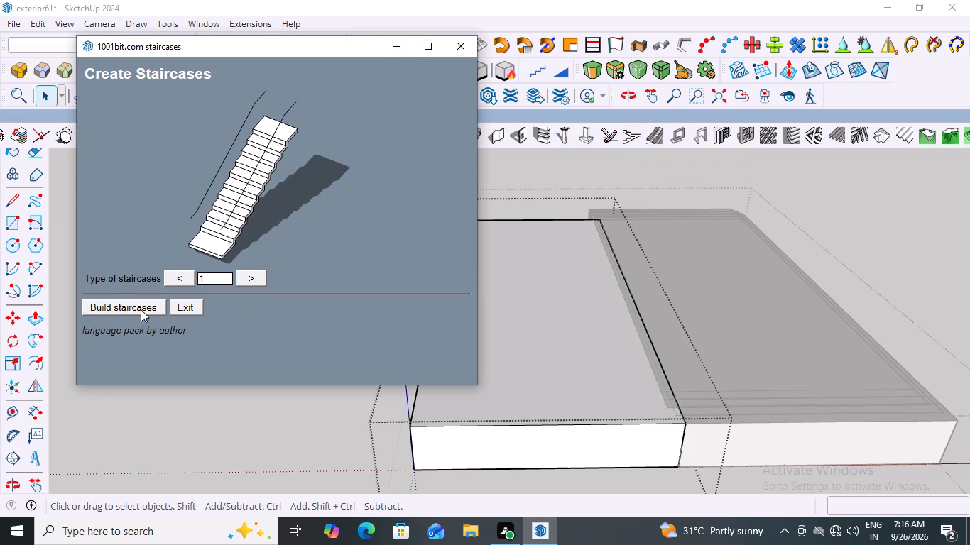
click(126, 366)
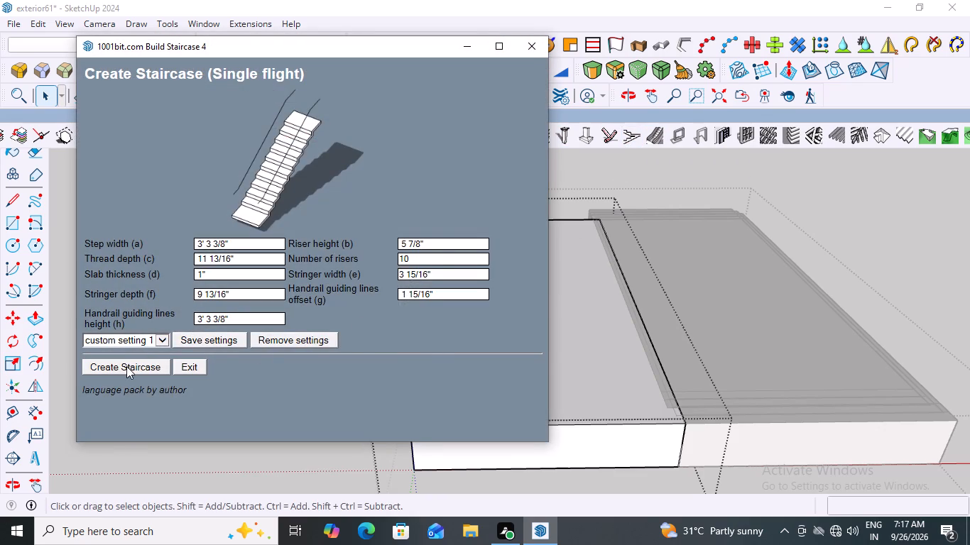
click(410, 424)
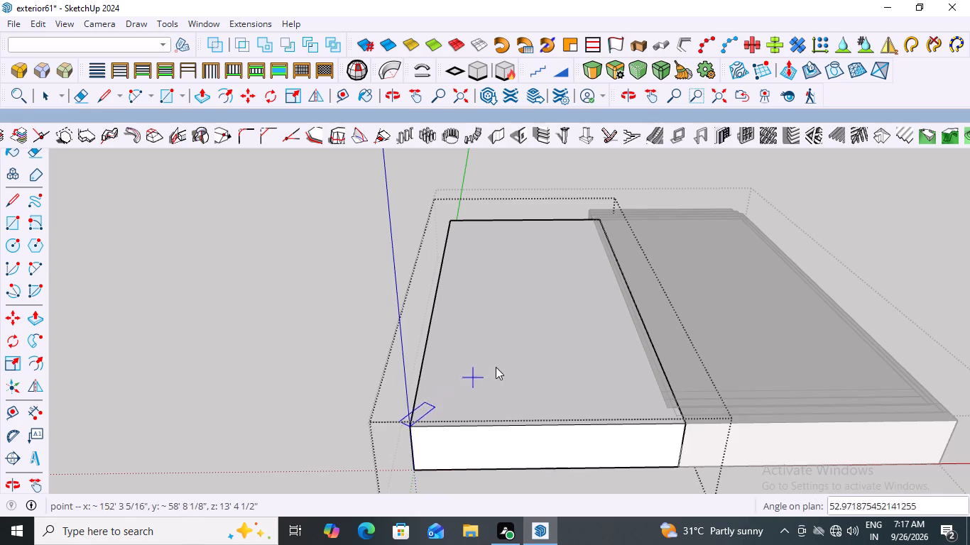
click(682, 421)
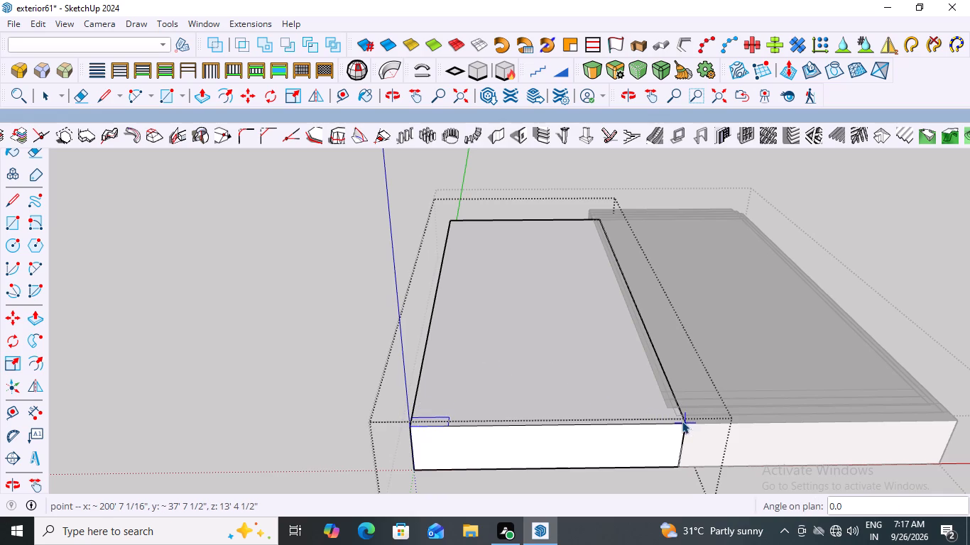
scroll(446, 421, up, 16)
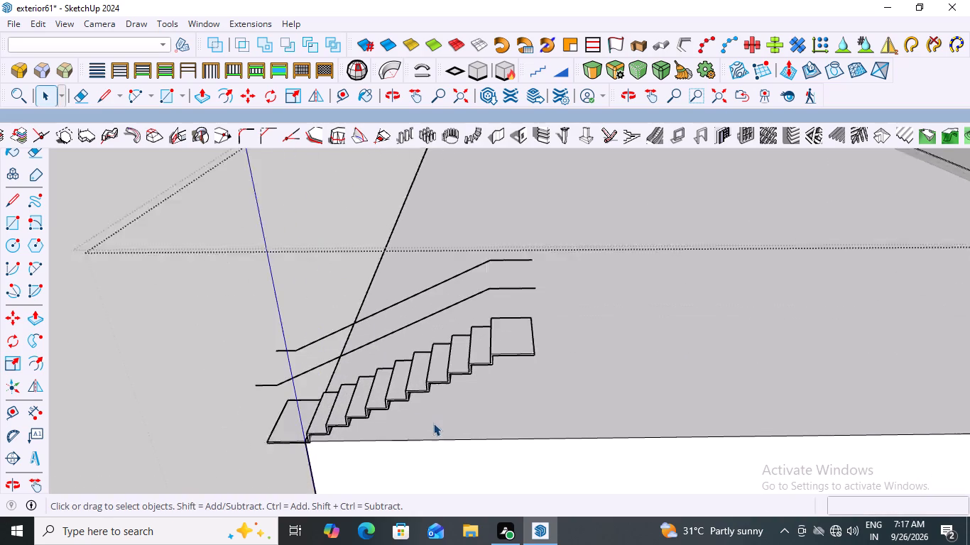
scroll(461, 404, down, 14)
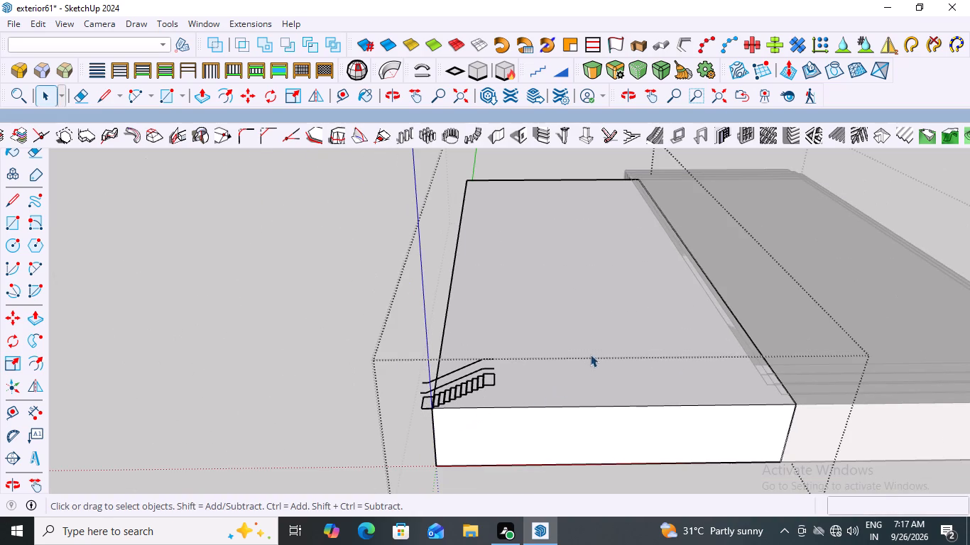
scroll(471, 413, down, 2)
scroll(489, 406, up, 2)
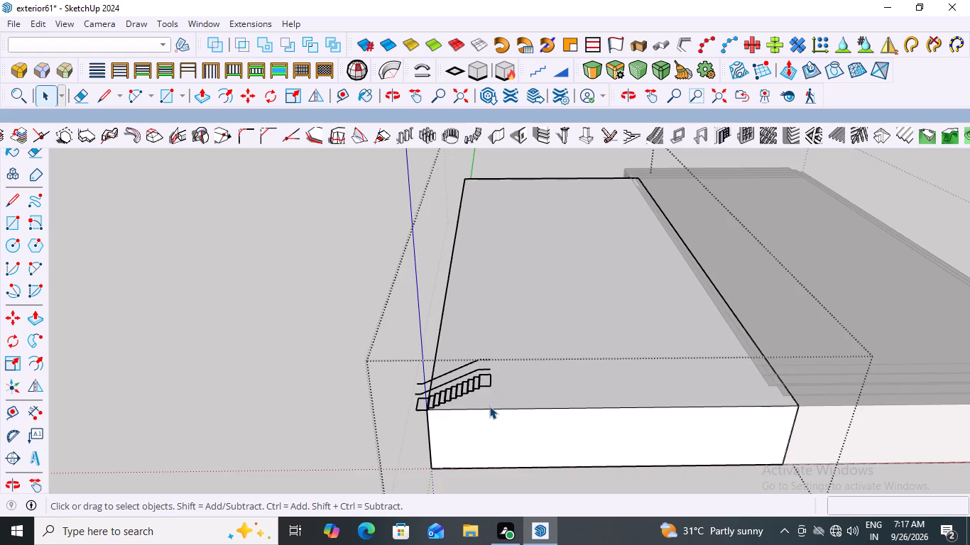
scroll(679, 142, up, 3)
Create an escalator with 3' 3 3/8" steps width and 13/16" side panels, picking points on the slab's back top corners.
click(510, 266)
click(510, 266)
click(510, 266)
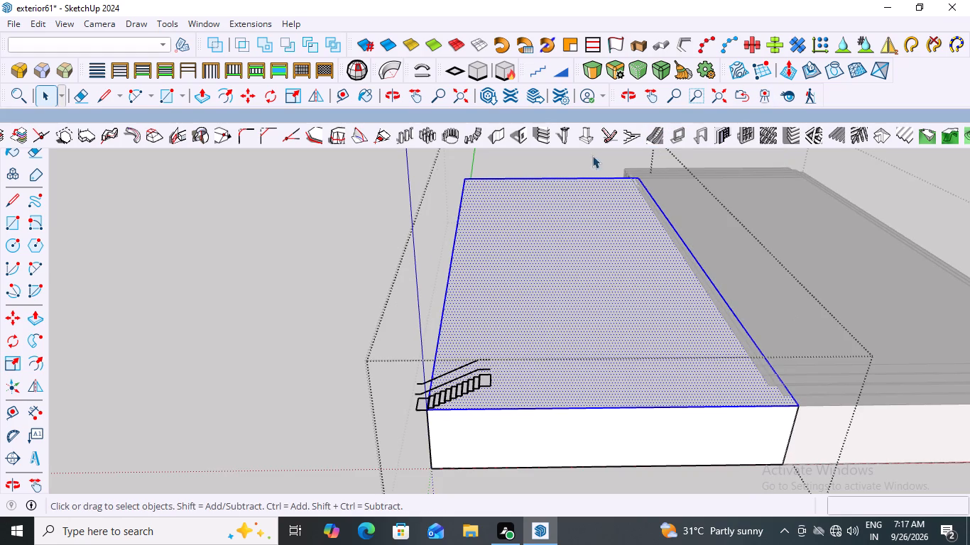
click(651, 133)
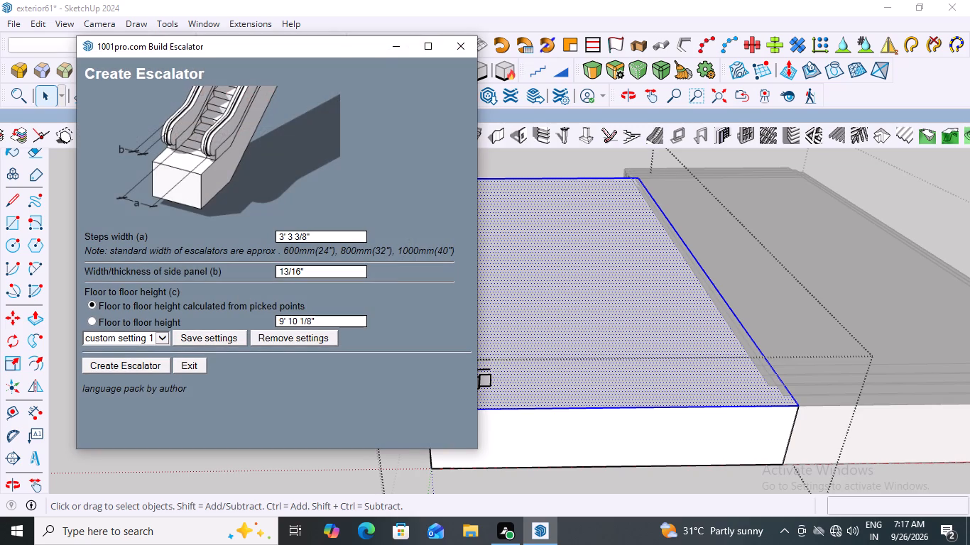
click(138, 368)
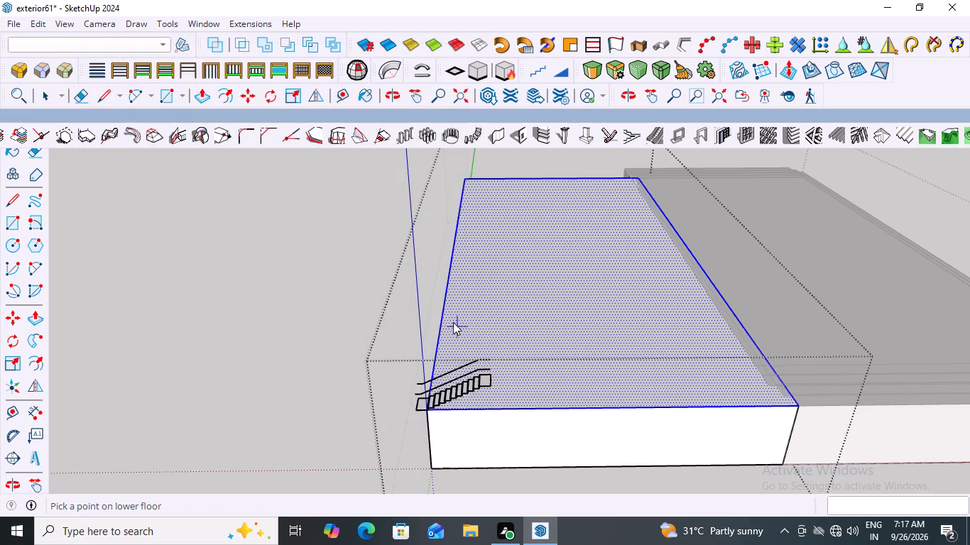
click(466, 177)
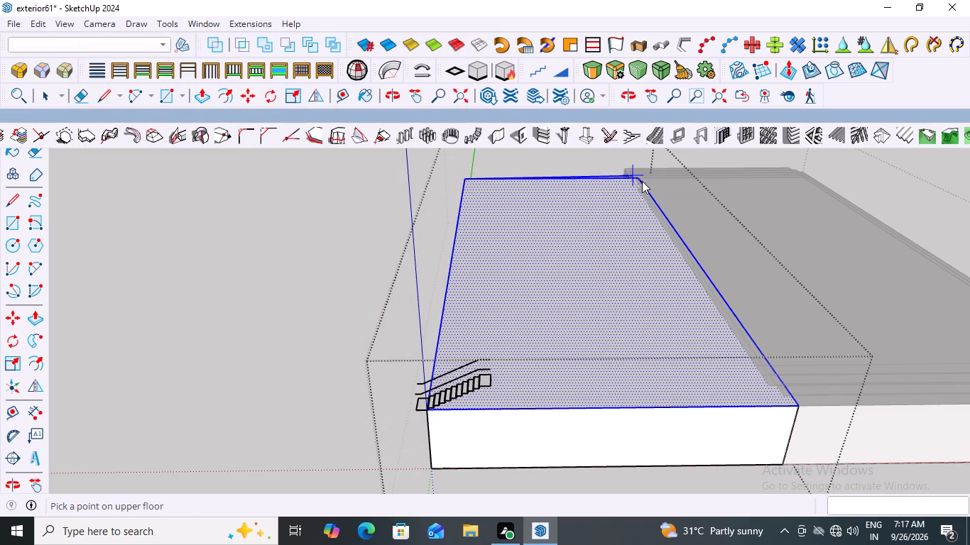
scroll(643, 182, up, 8)
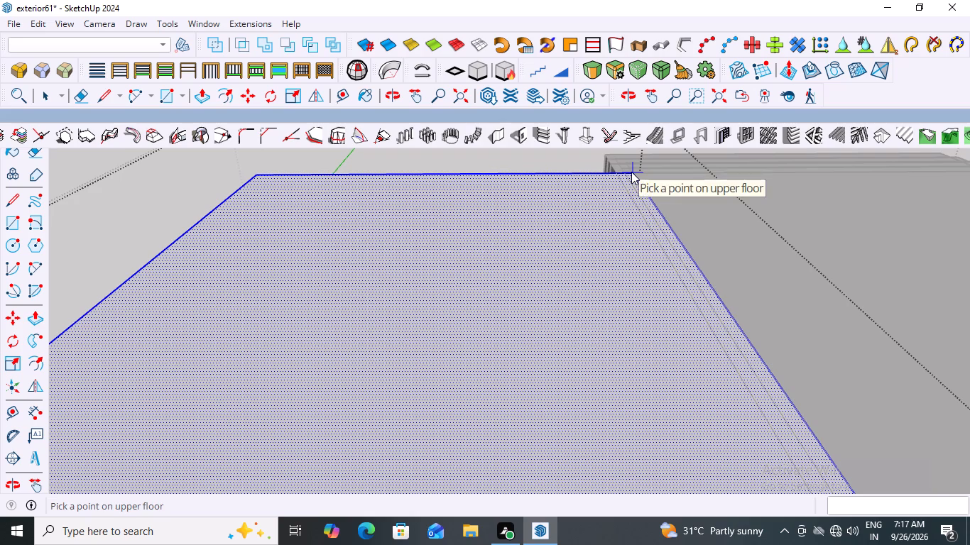
click(631, 172)
click(610, 273)
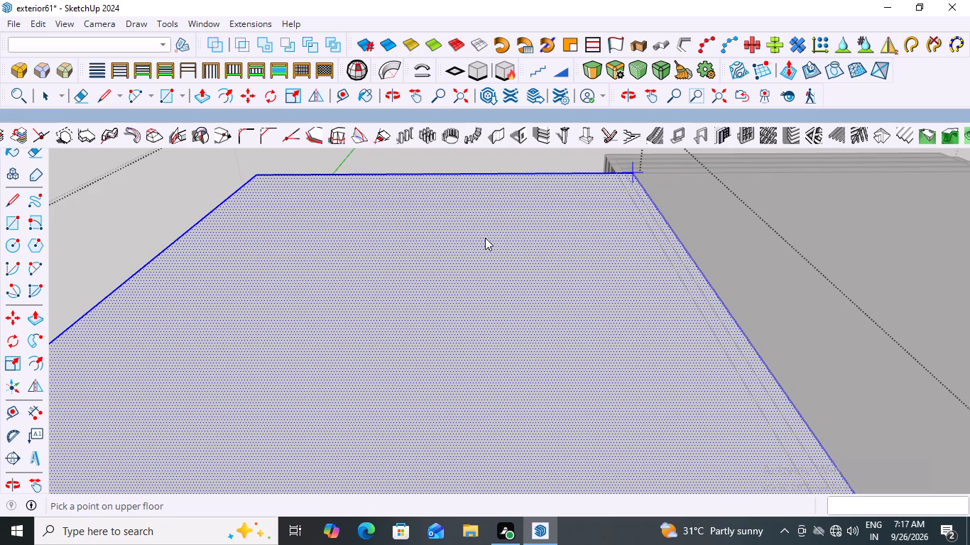
Move the escalator about 10' 9" from its lower corner up onto the slab's back top edge.
scroll(454, 238, down, 5)
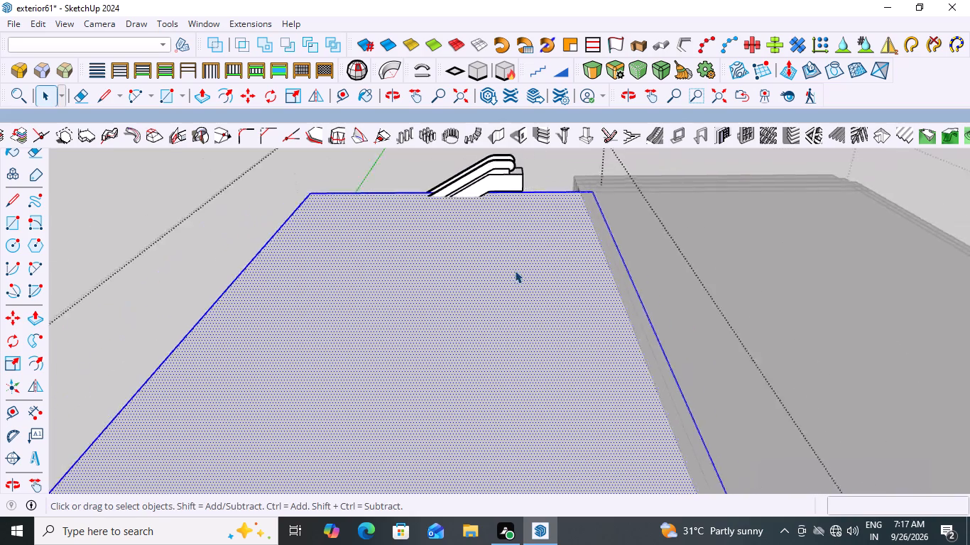
scroll(515, 270, down, 11)
middle_drag(473, 264, 744, 221)
scroll(497, 345, down, 2)
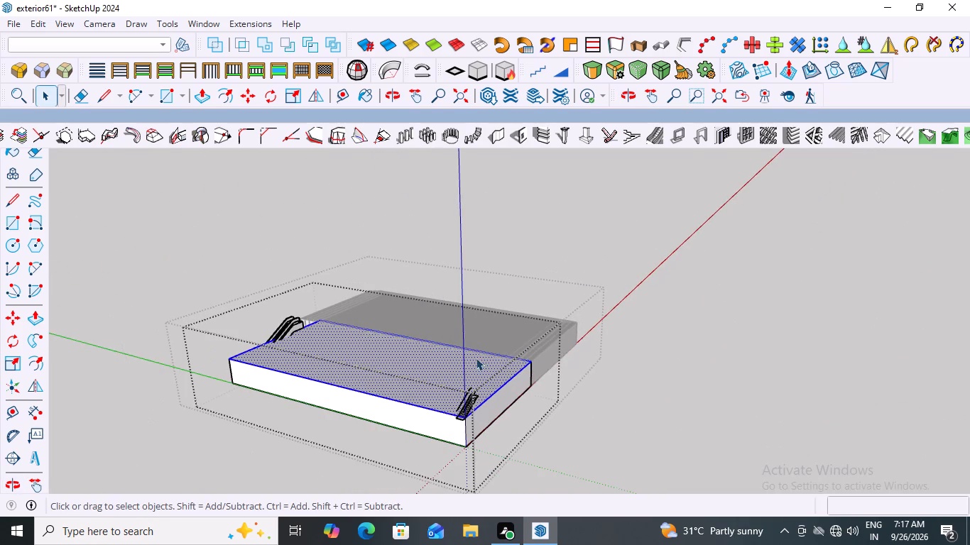
middle_drag(557, 360, 594, 356)
scroll(592, 356, down, 3)
middle_drag(371, 380, 611, 351)
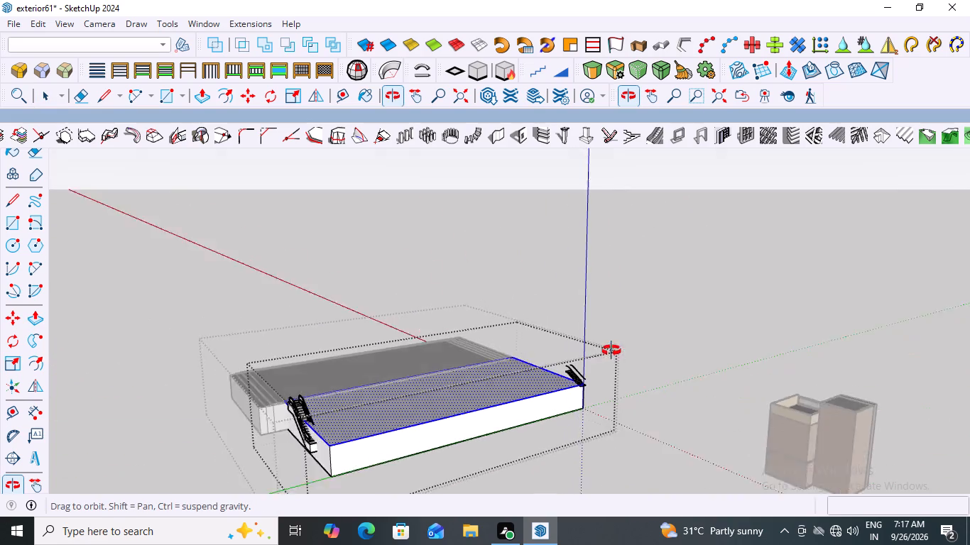
middle_drag(611, 351, 677, 314)
scroll(280, 472, up, 1)
scroll(349, 431, up, 5)
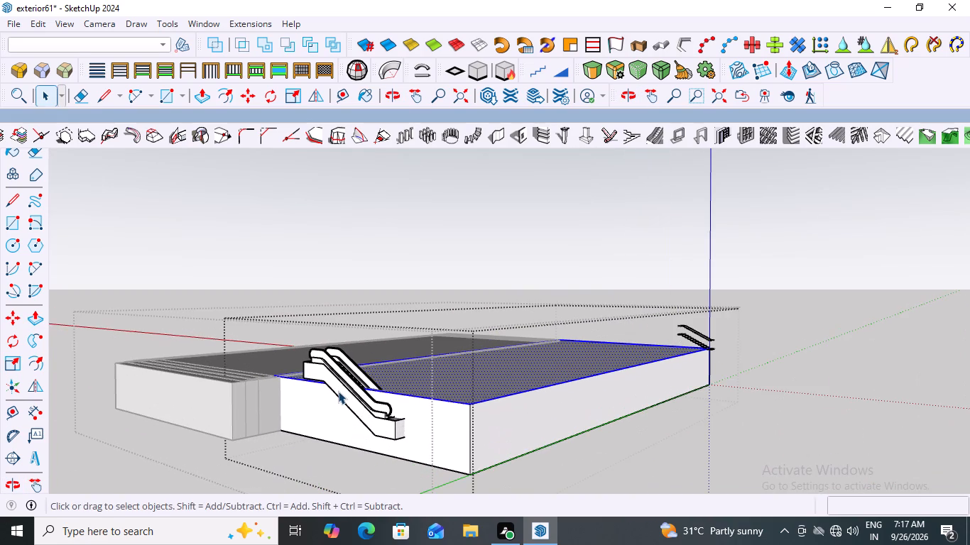
click(338, 391)
key(m)
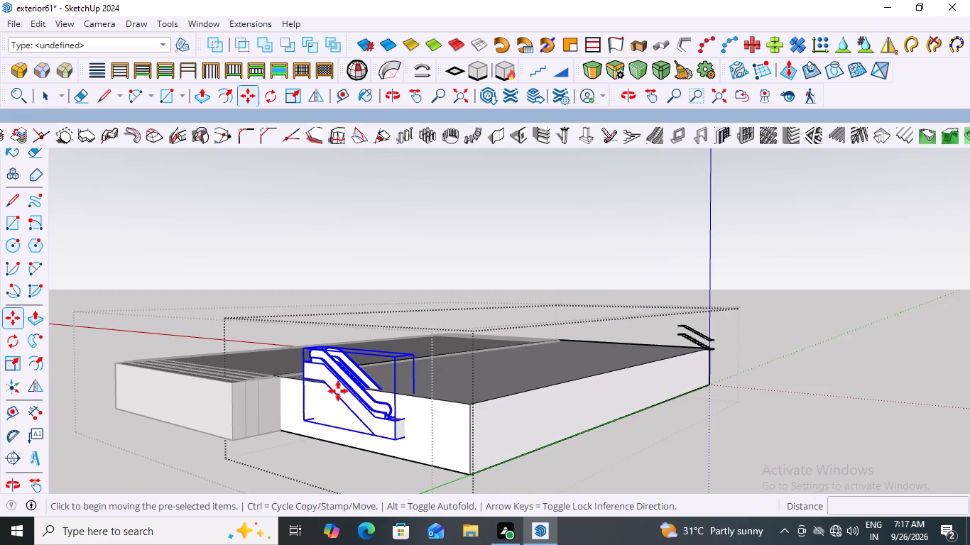
click(394, 440)
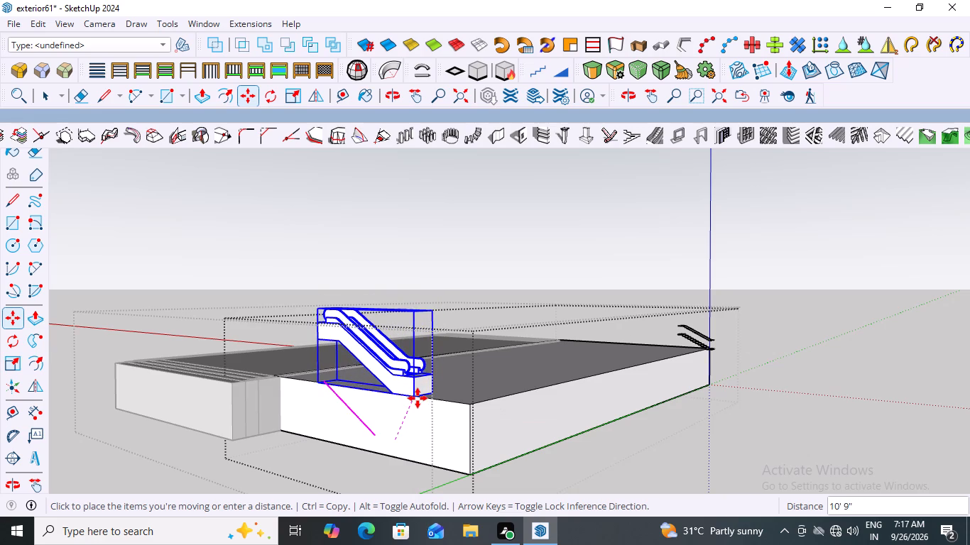
click(418, 398)
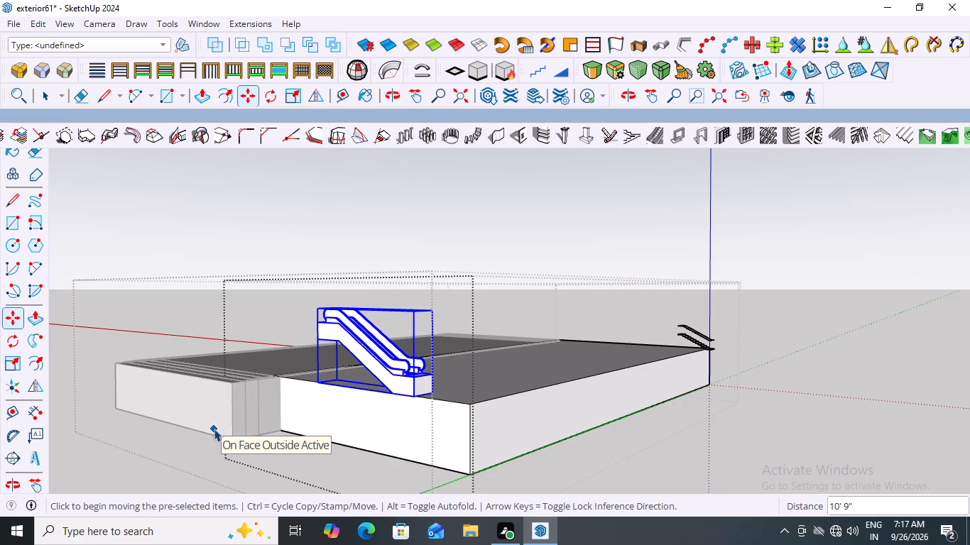
key(space)
click(557, 406)
Create horizontal louvres on the slab's top face, 5 7/8" deep, 1 3/16" thick, spaced 3 15/16" at 30 degrees, removing the original face.
middle_drag(506, 366, 249, 407)
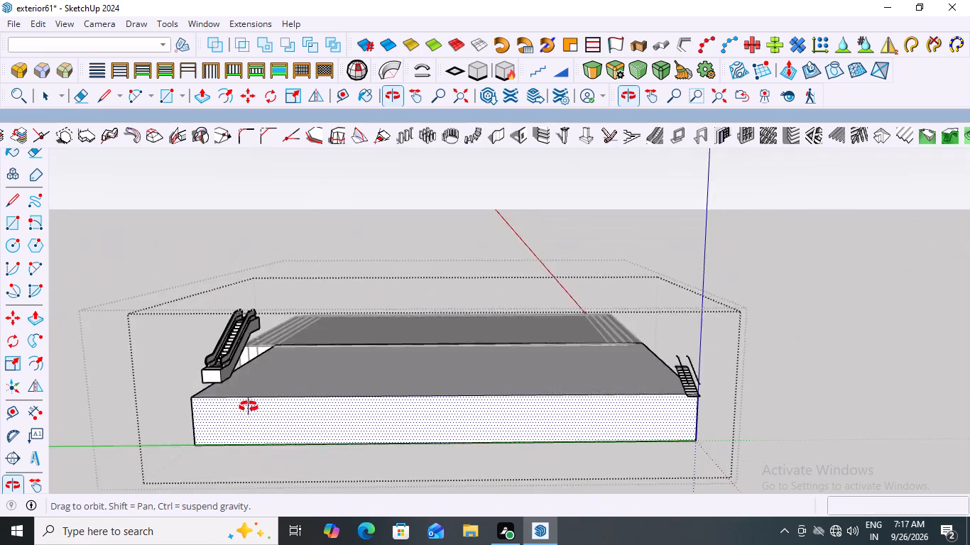
middle_drag(249, 407, 129, 420)
middle_drag(418, 308, 136, 392)
scroll(447, 189, up, 5)
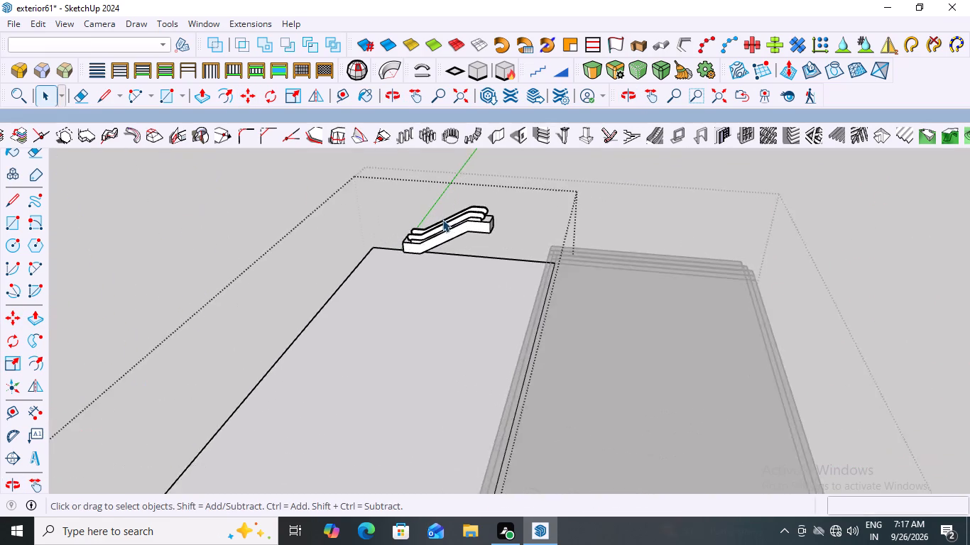
scroll(442, 219, up, 3)
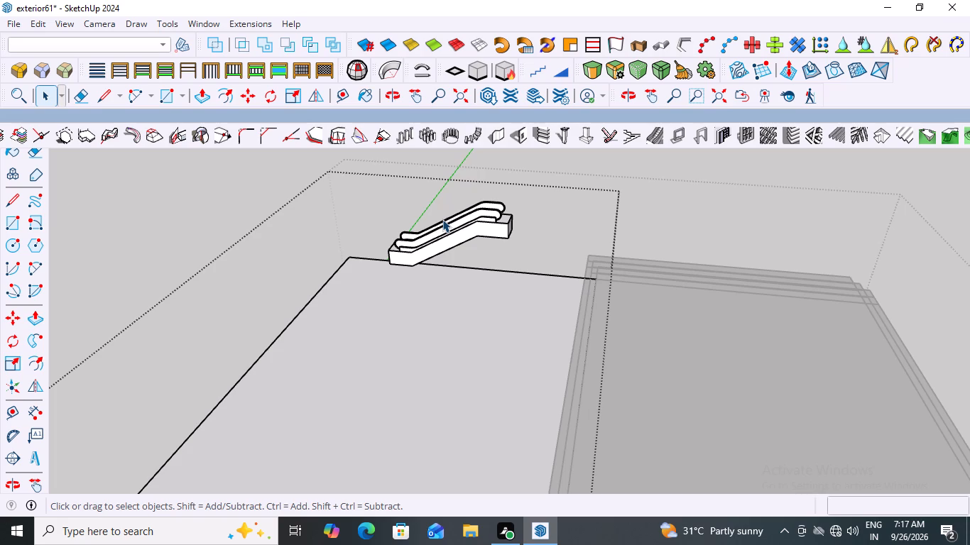
scroll(514, 251, down, 6)
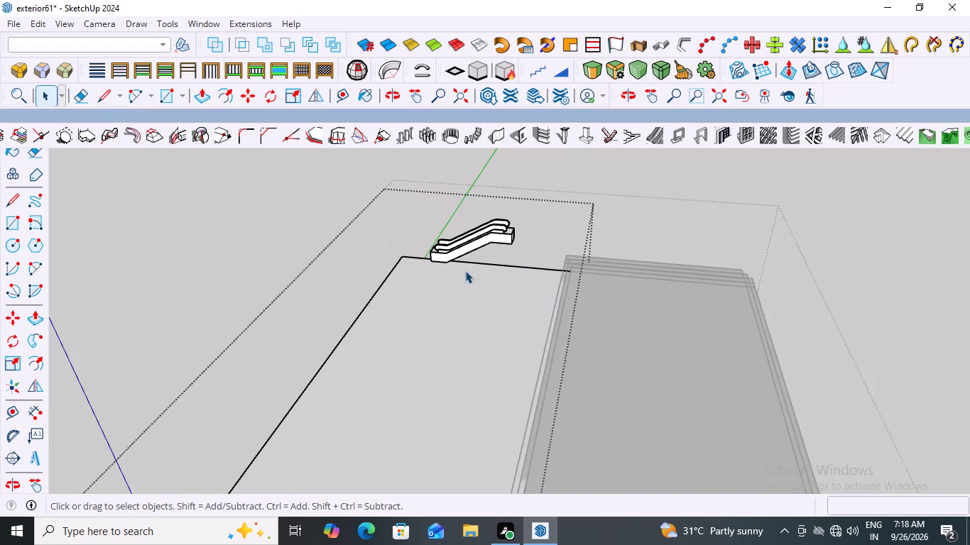
scroll(465, 270, down, 2)
middle_drag(460, 294, 523, 296)
scroll(413, 299, up, 1)
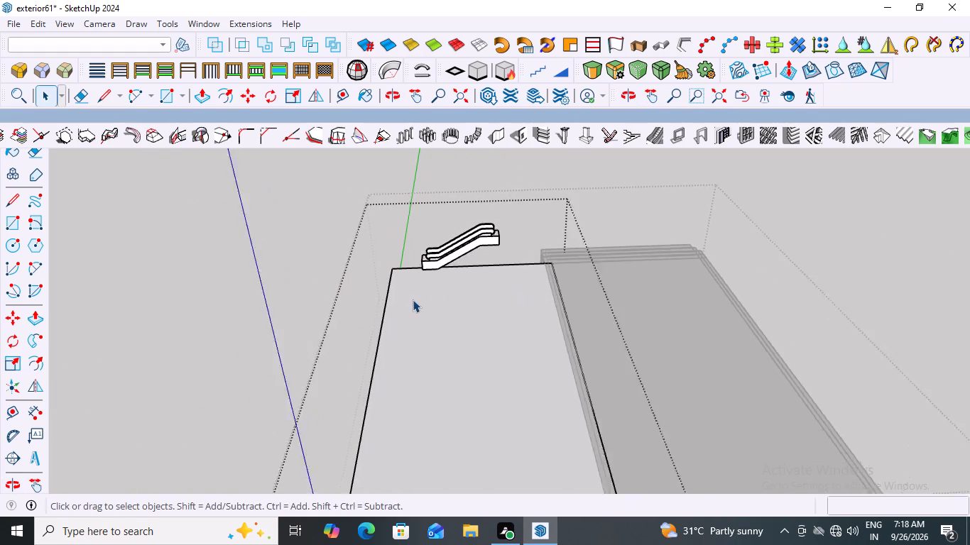
scroll(413, 299, up, 3)
double_click(437, 314)
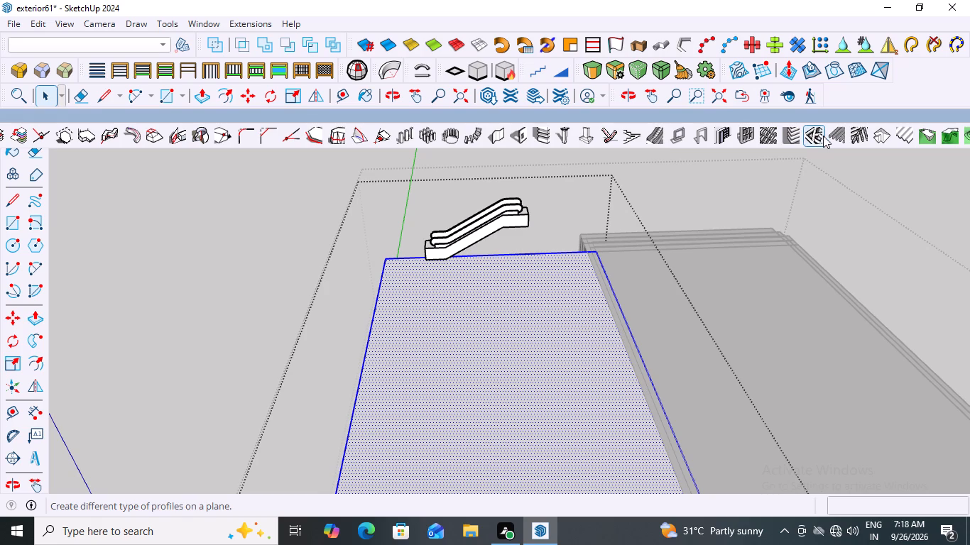
click(787, 131)
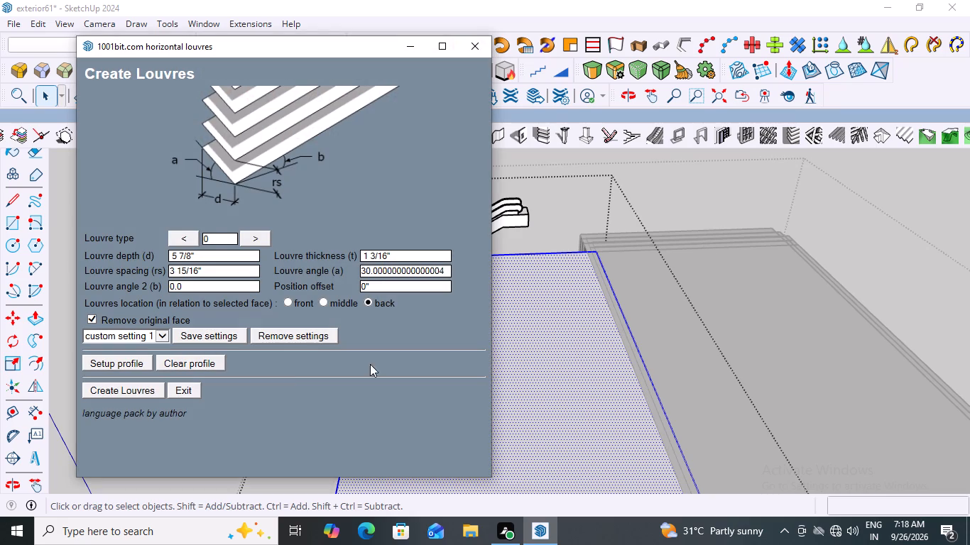
click(122, 391)
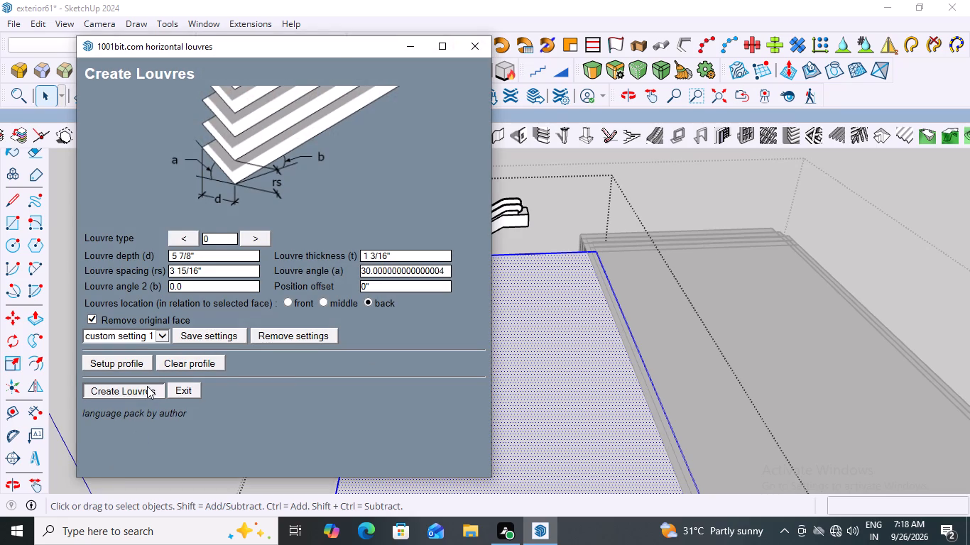
click(141, 395)
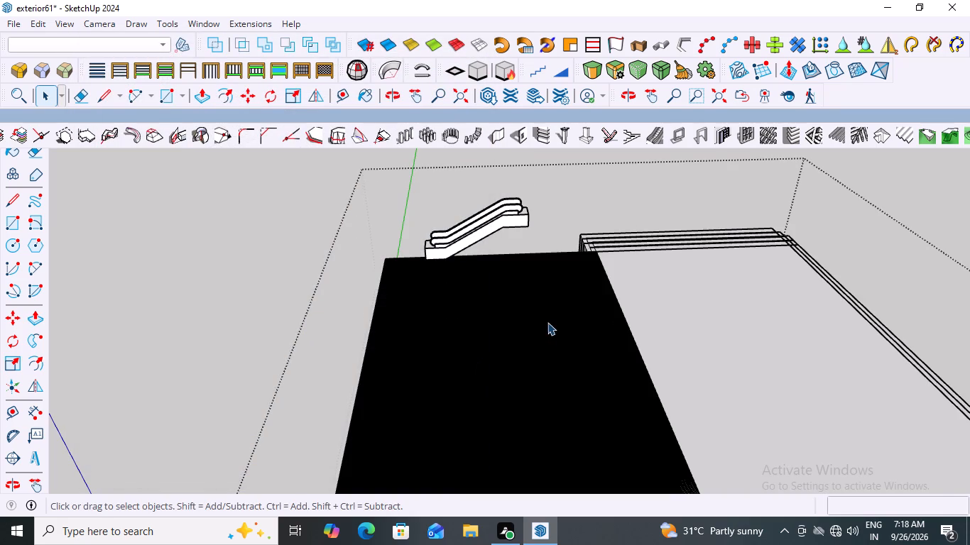
Examine the louvres across the slab's top from farther away and close up.
scroll(549, 318, down, 12)
middle_drag(448, 387, 463, 385)
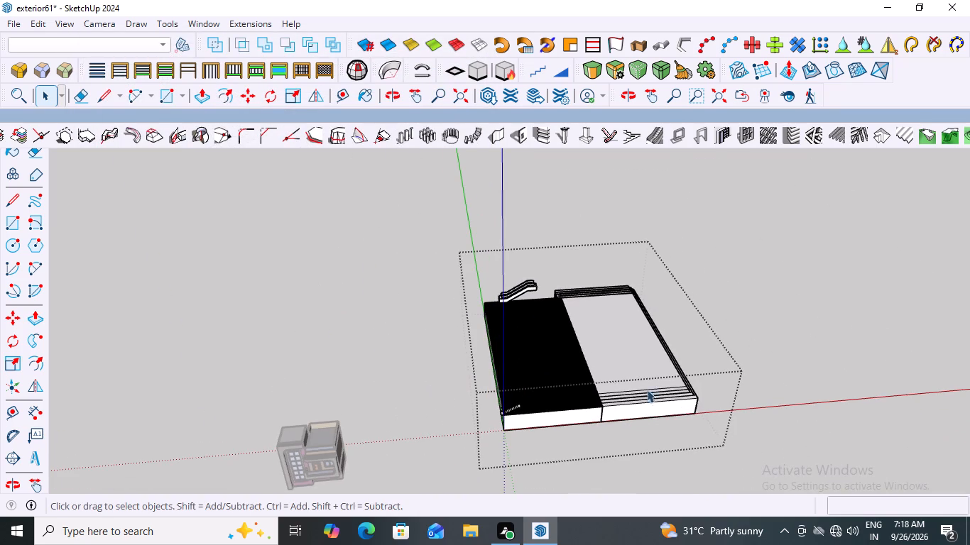
scroll(605, 404, up, 11)
middle_drag(637, 370, 657, 363)
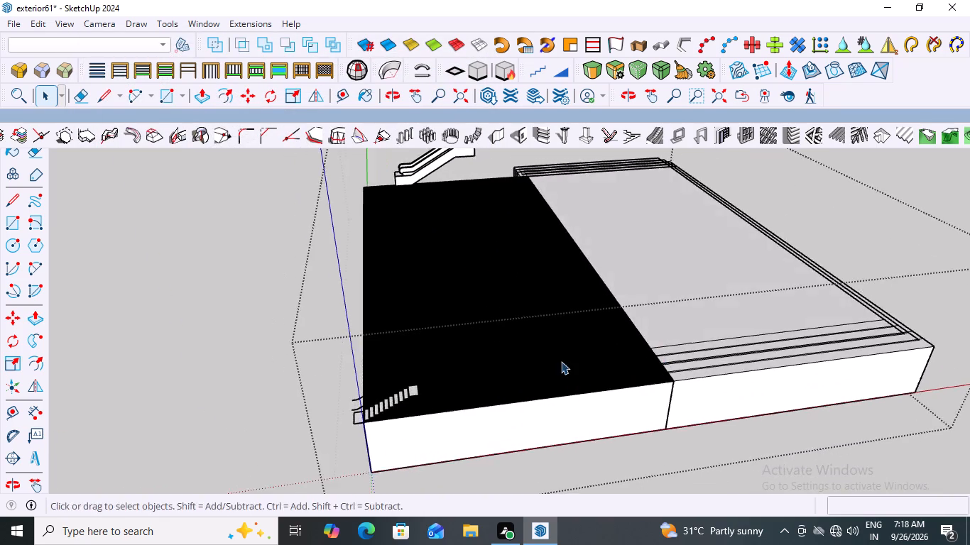
scroll(559, 362, up, 16)
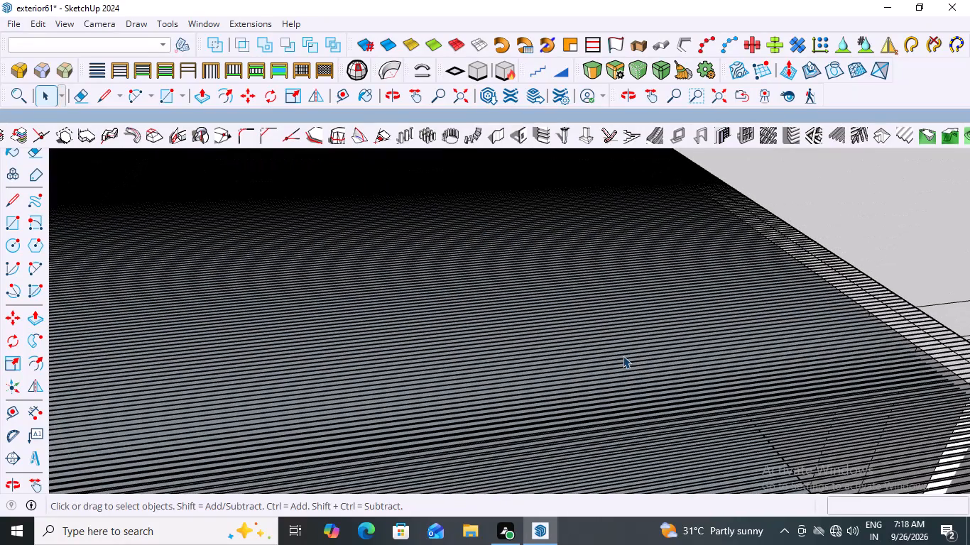
scroll(623, 356, down, 16)
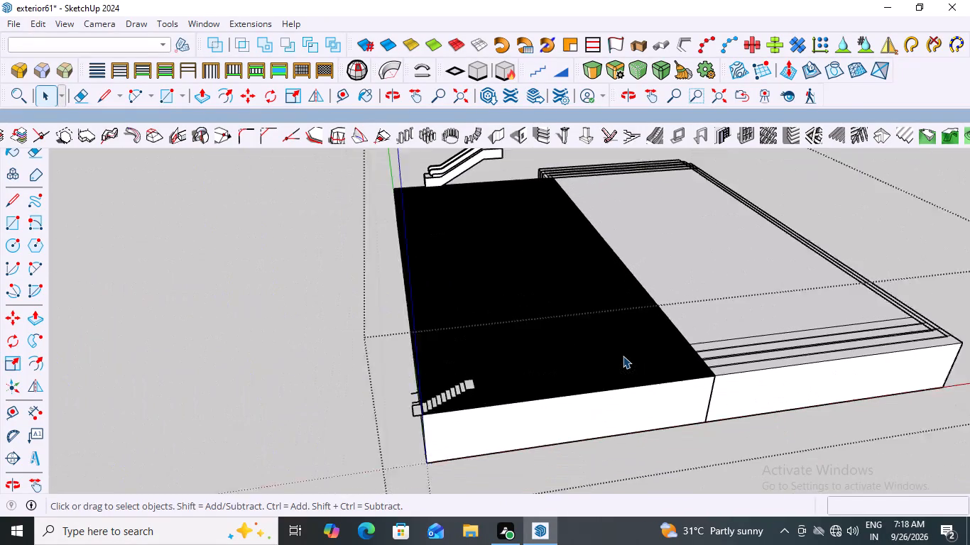
Examine the louvres on the slab's top face from several sides, up close and at a distance.
scroll(623, 356, down, 4)
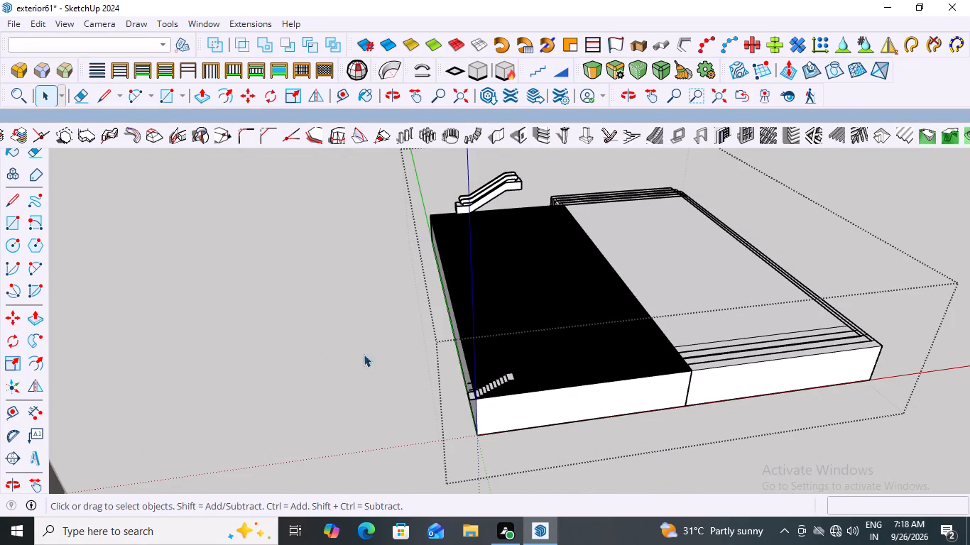
middle_drag(404, 356, 712, 319)
scroll(637, 326, up, 18)
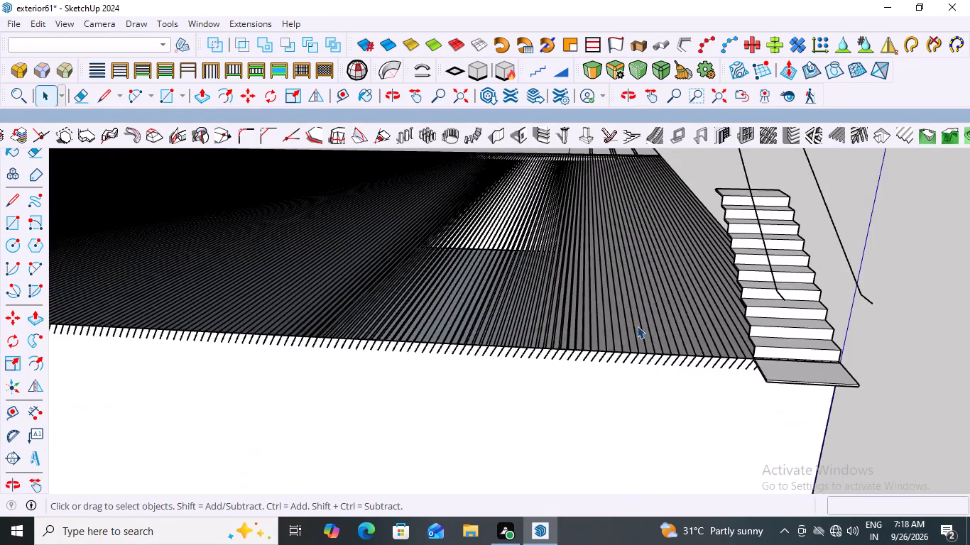
scroll(637, 326, up, 16)
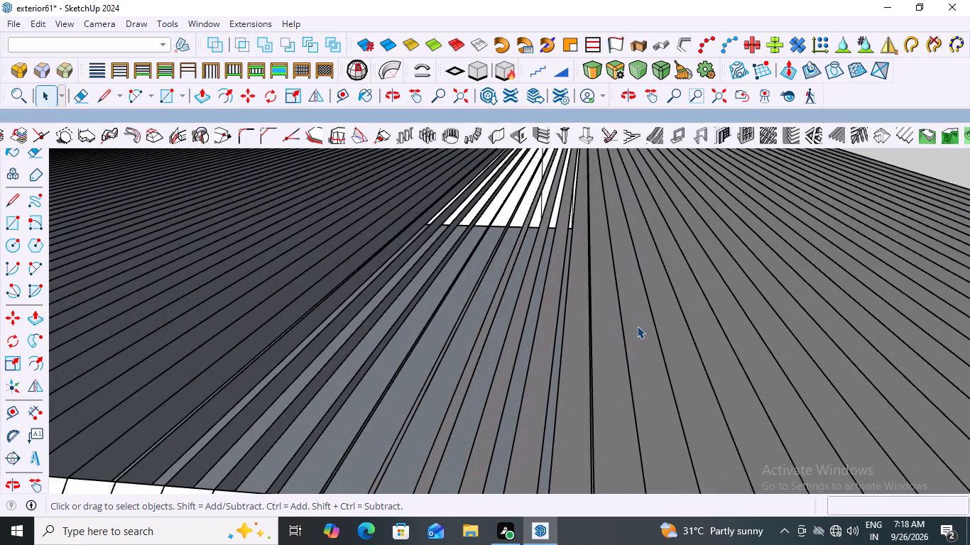
scroll(637, 326, down, 20)
scroll(637, 326, down, 4)
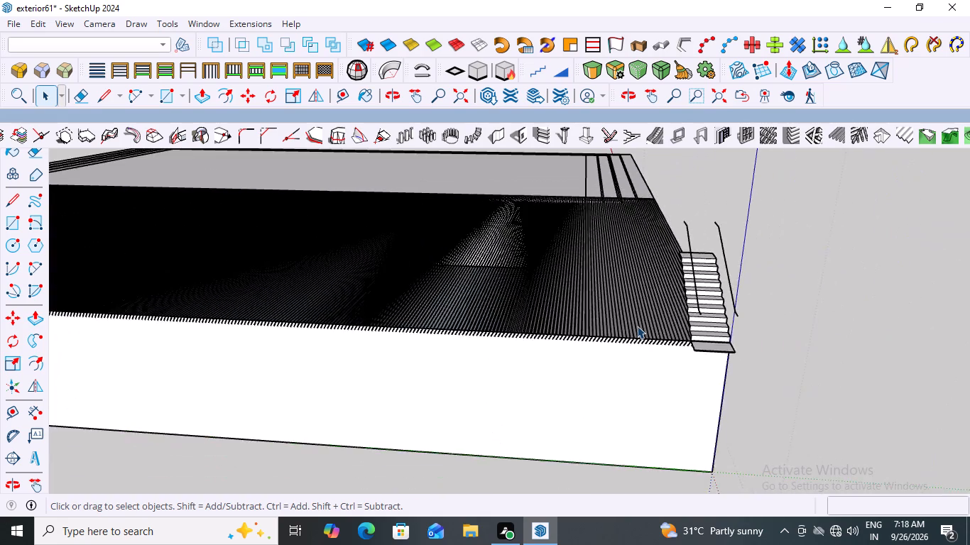
scroll(637, 326, down, 14)
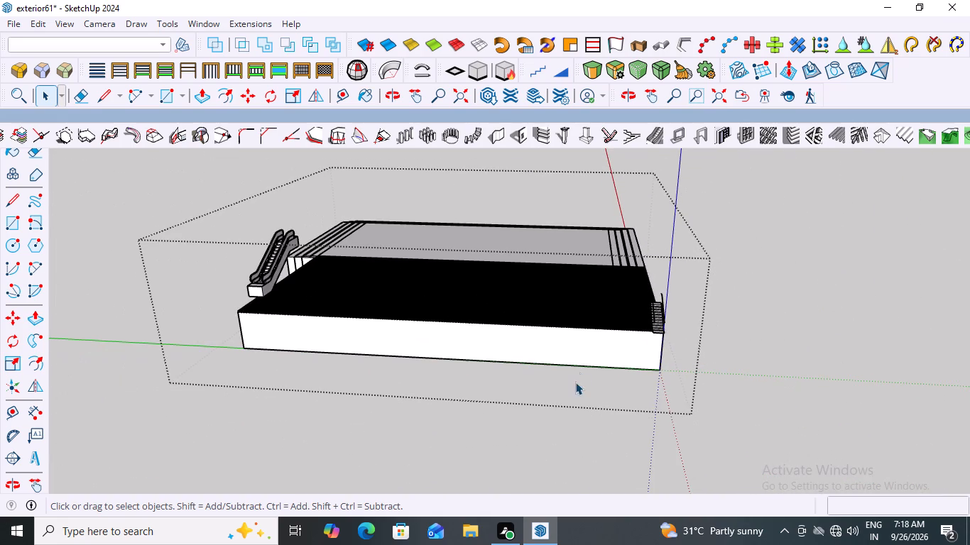
middle_drag(605, 351, 264, 323)
scroll(442, 310, up, 5)
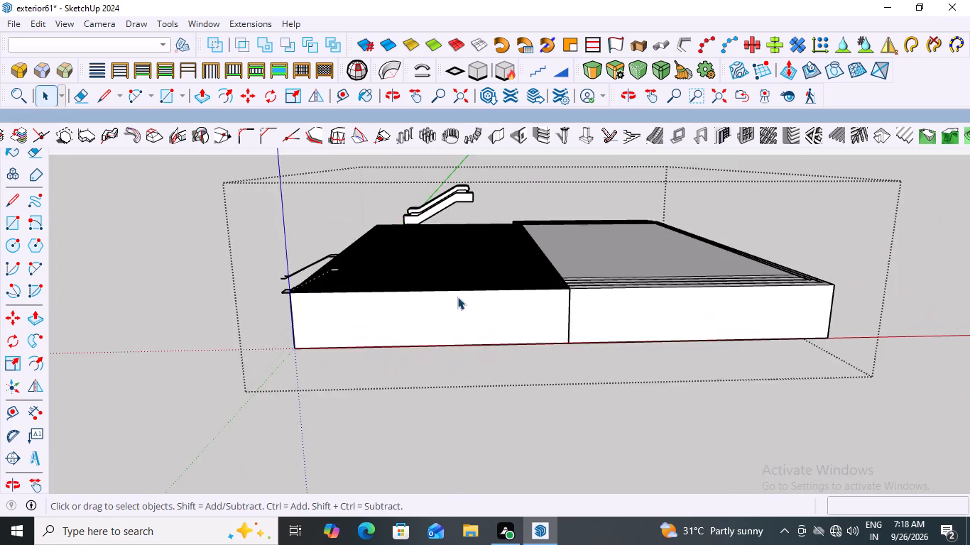
scroll(457, 297, up, 3)
middle_drag(489, 277, 470, 424)
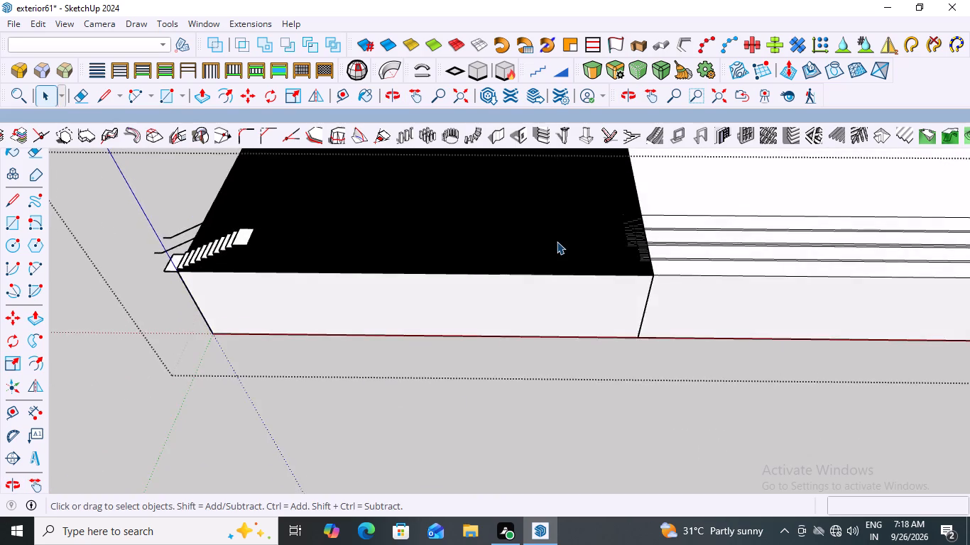
scroll(557, 241, up, 16)
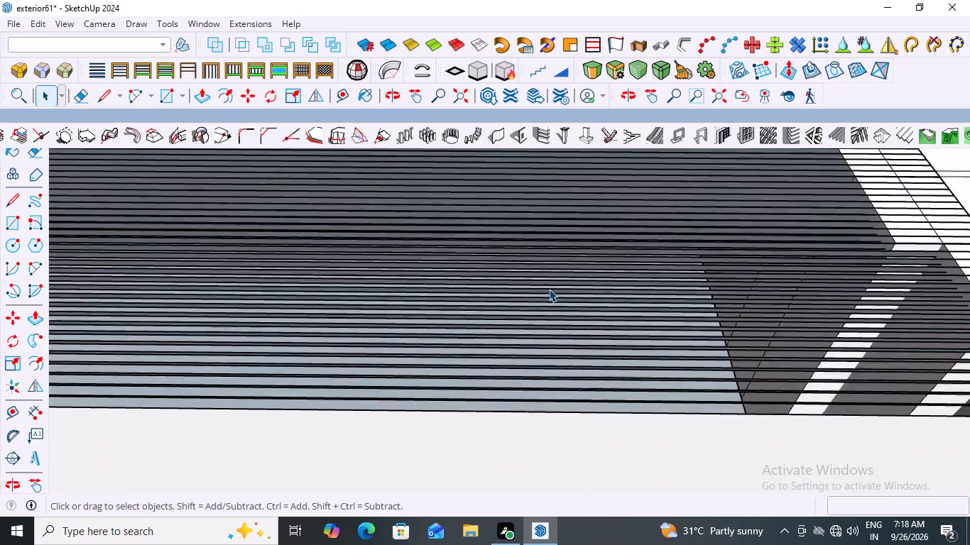
scroll(549, 289, up, 1)
scroll(549, 289, down, 12)
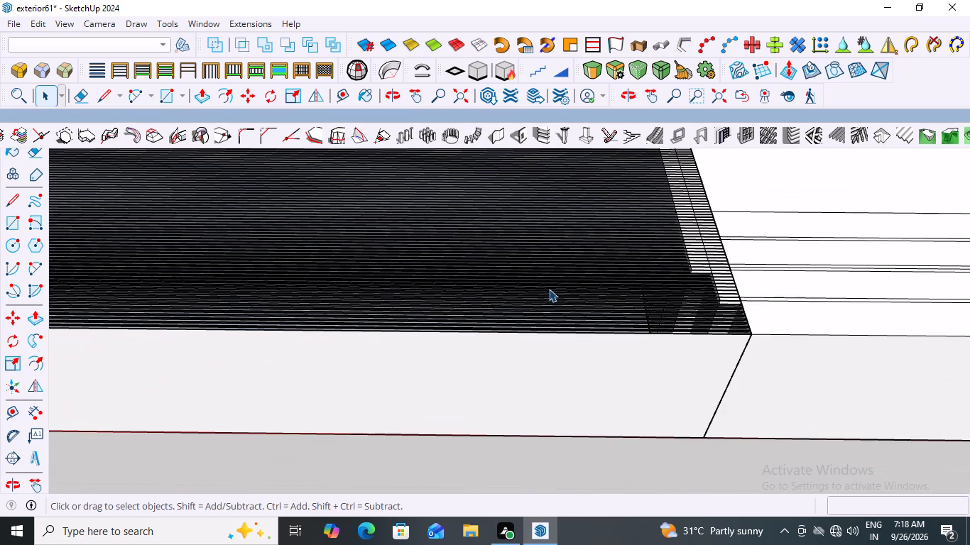
scroll(549, 289, down, 9)
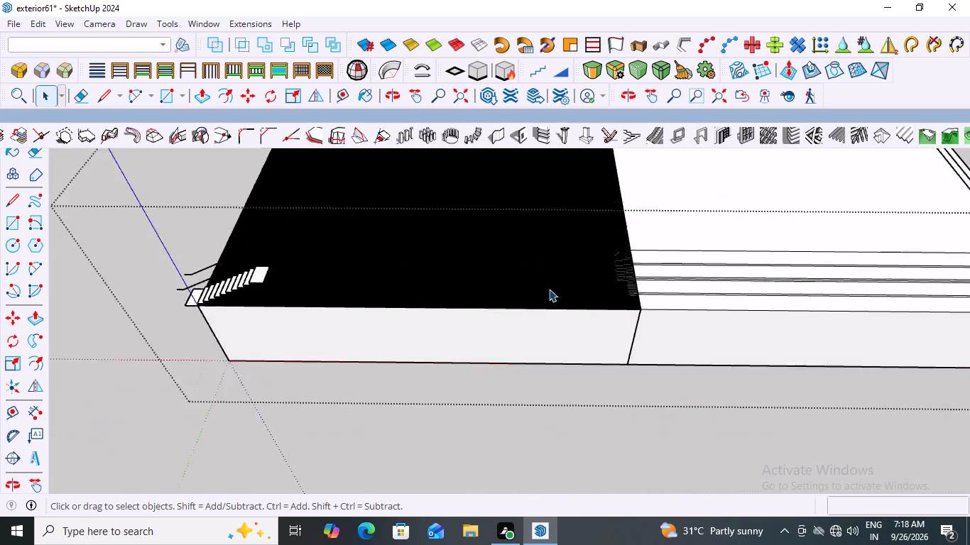
Create type 1 horizontal louvres on the adjoining stepped slab's selected faces, located at the middle, 5 7/8" deep, 3 15/16" spacing, removing the original face.
scroll(549, 289, down, 13)
double_click(634, 246)
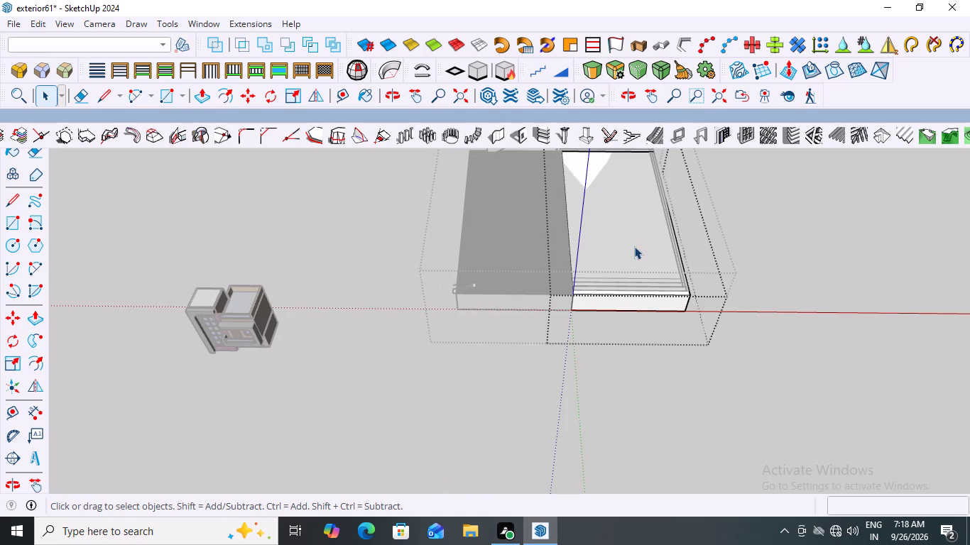
click(634, 246)
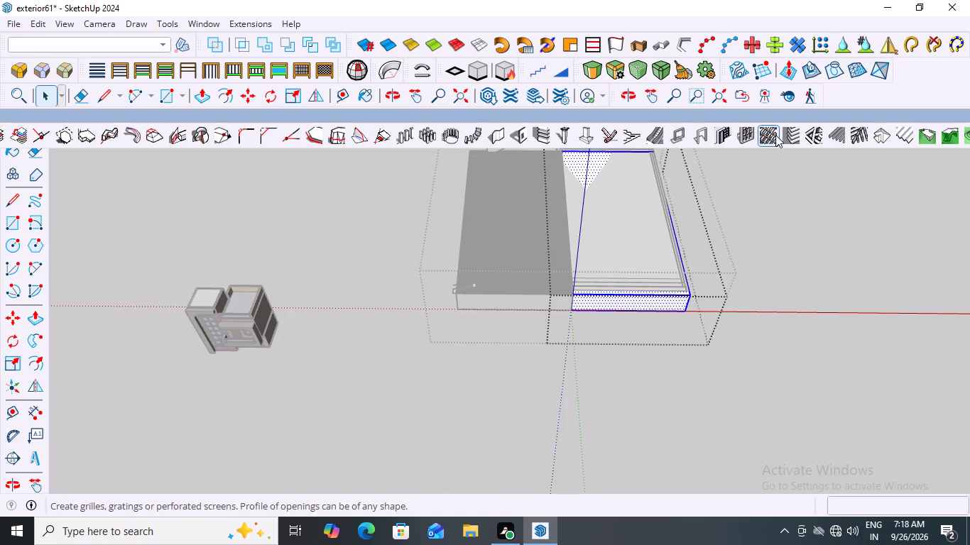
click(796, 138)
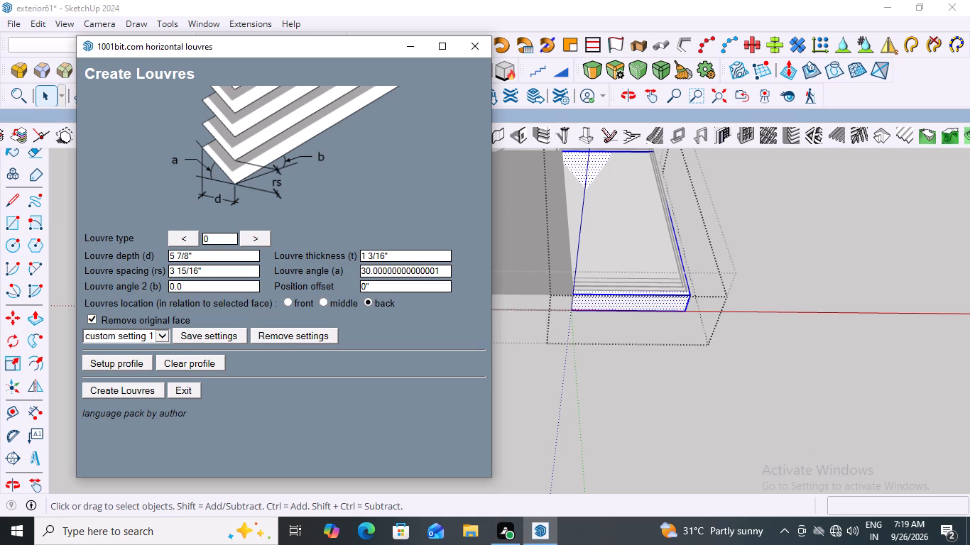
click(262, 238)
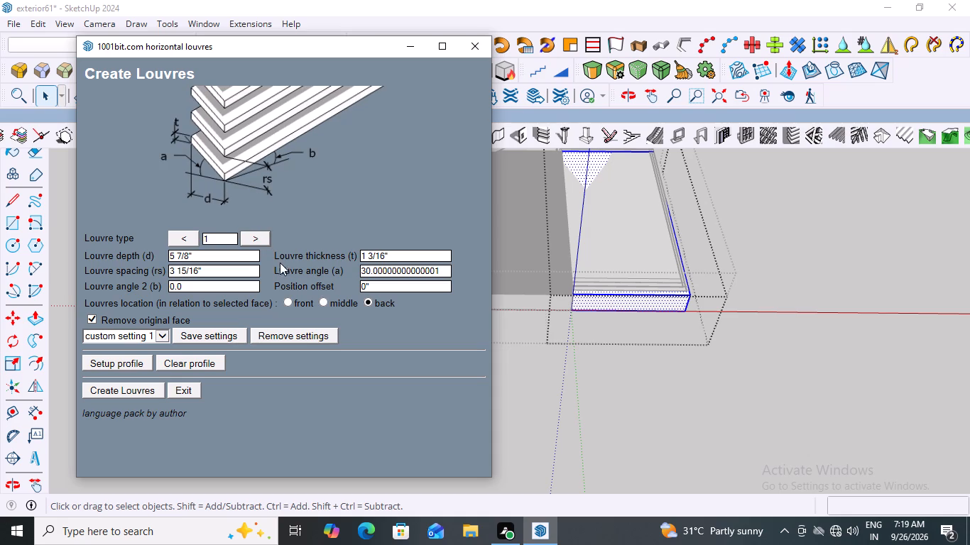
click(327, 302)
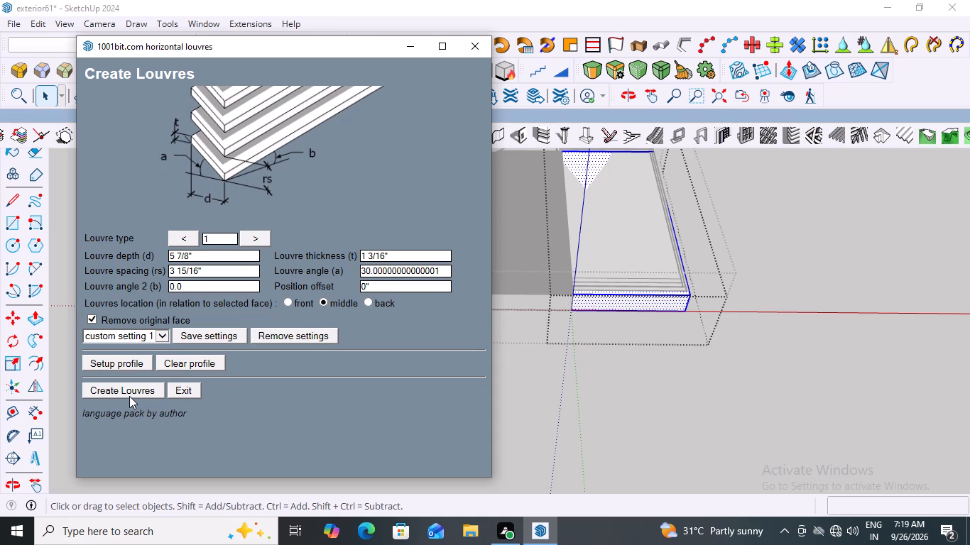
click(129, 391)
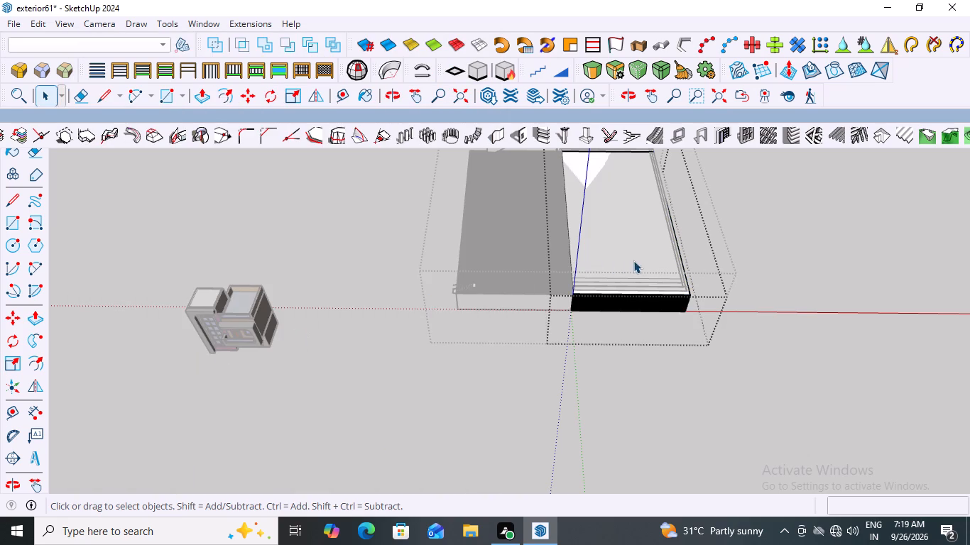
scroll(657, 312, up, 20)
scroll(657, 312, up, 1)
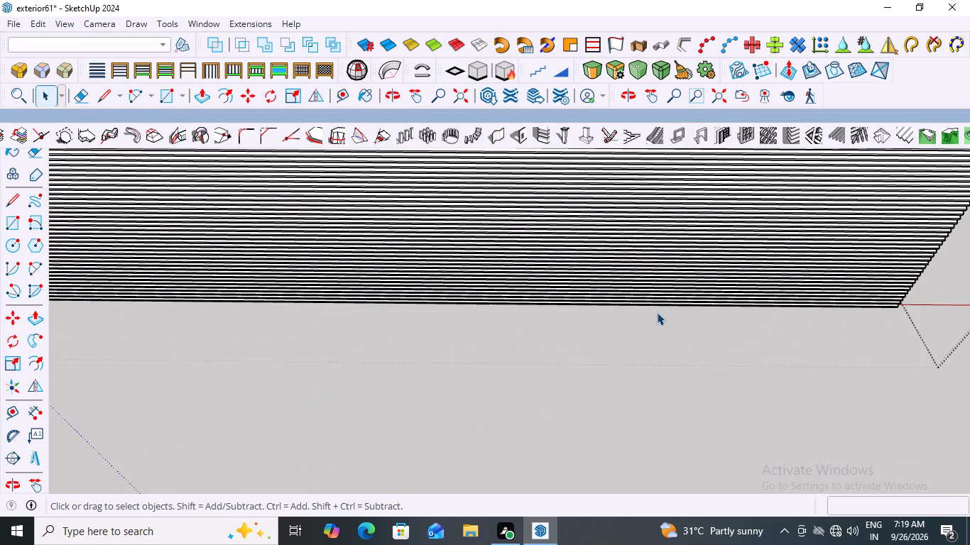
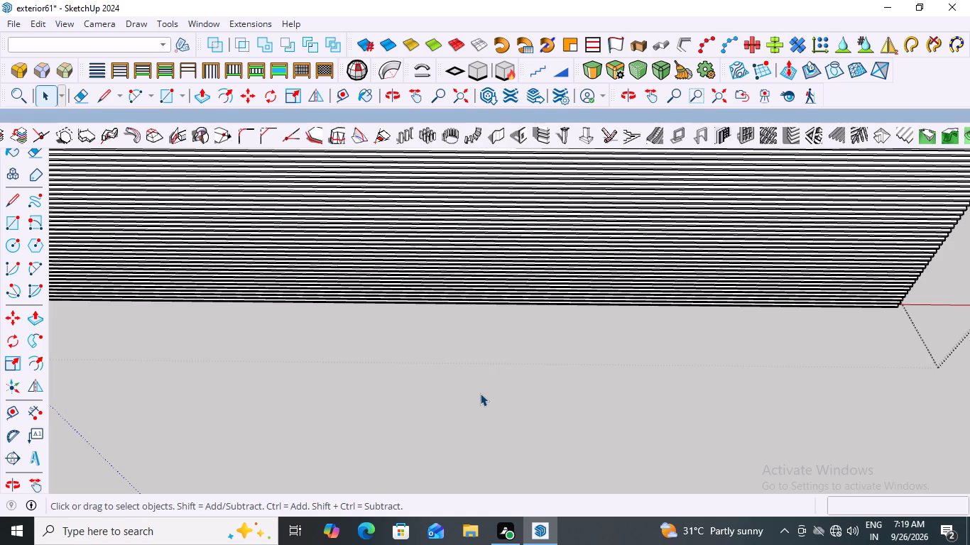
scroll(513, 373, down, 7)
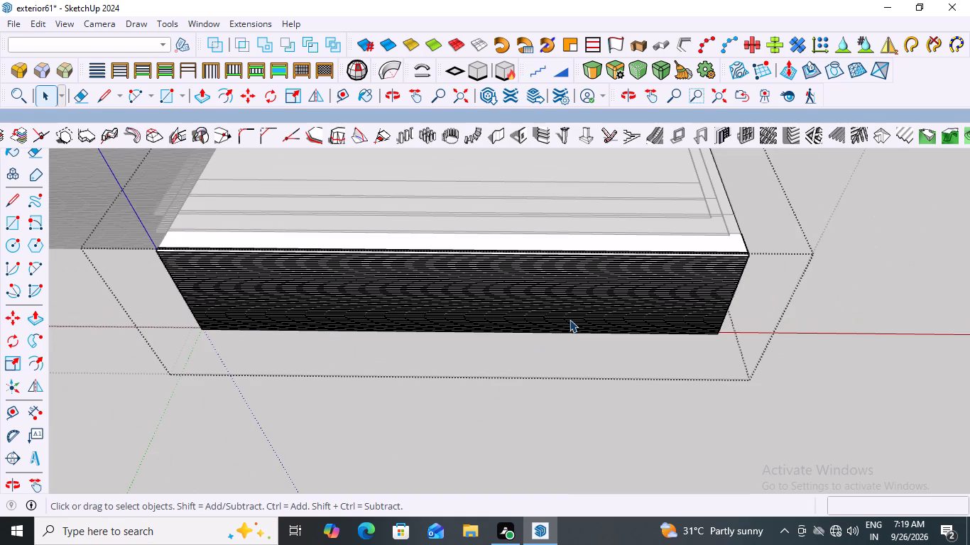
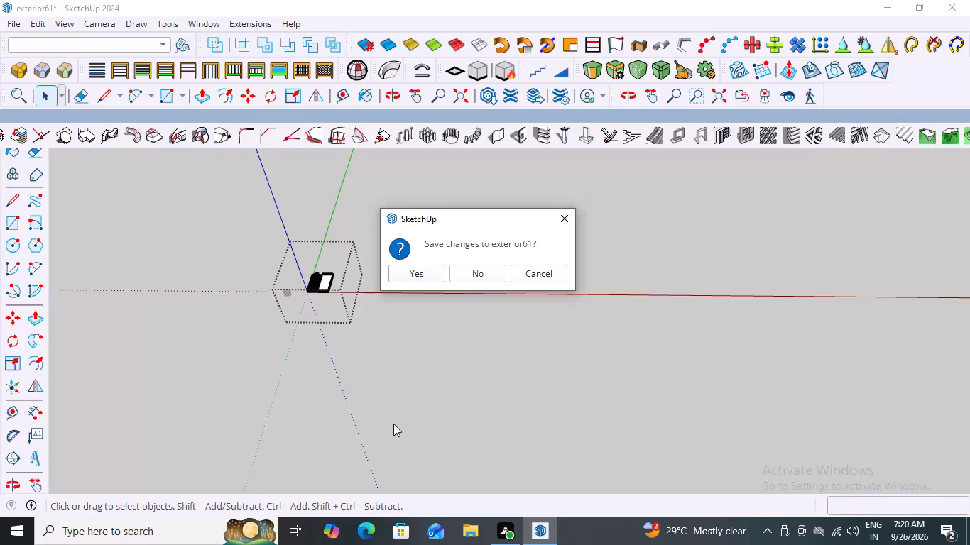
Save the changes to the exterior61 model while closing it.
scroll(424, 270, up, 3)
click(420, 275)
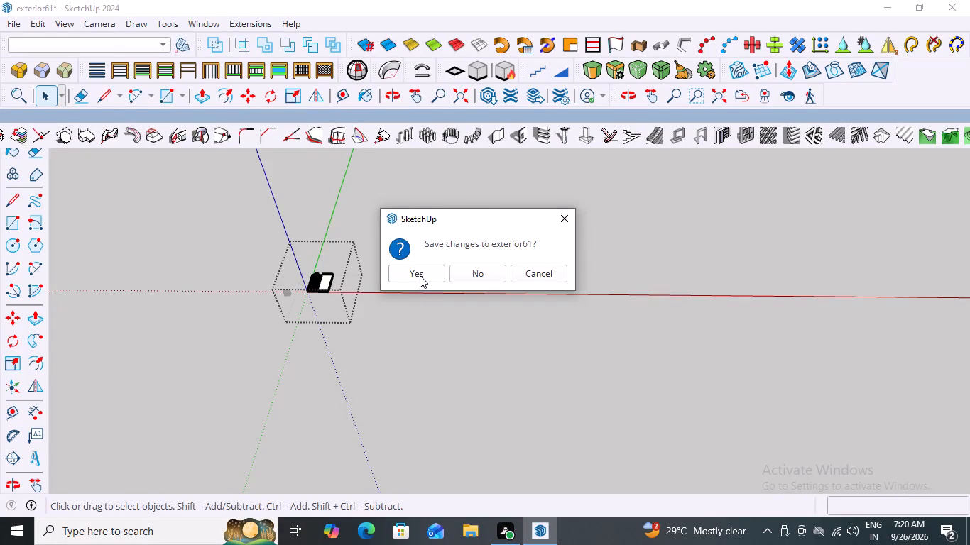
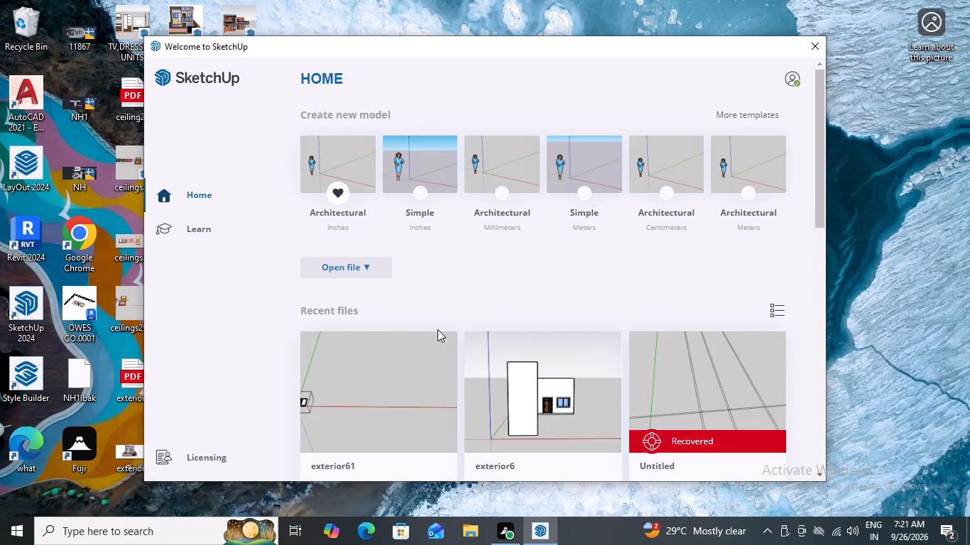
Look through the recent models listed in the SketchUp welcome window.
scroll(440, 329, down, 2)
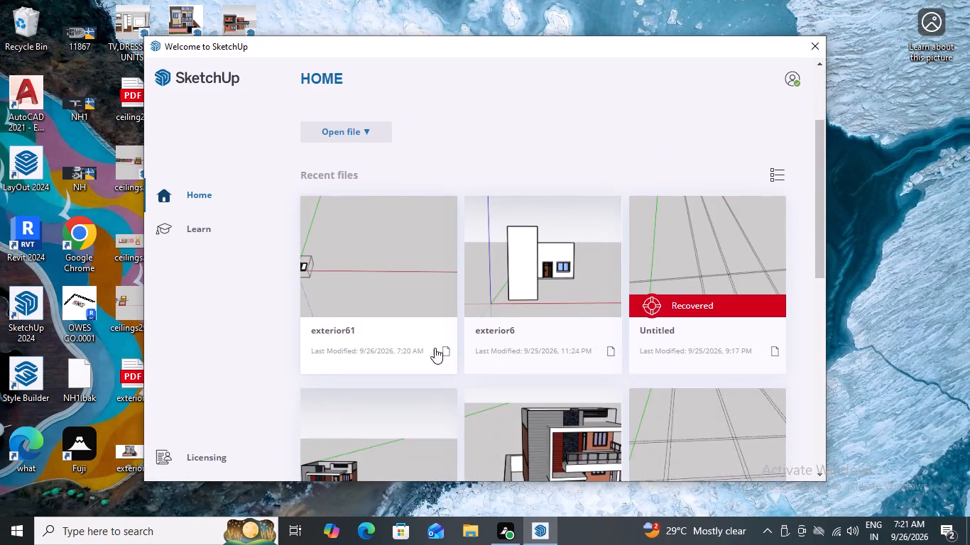
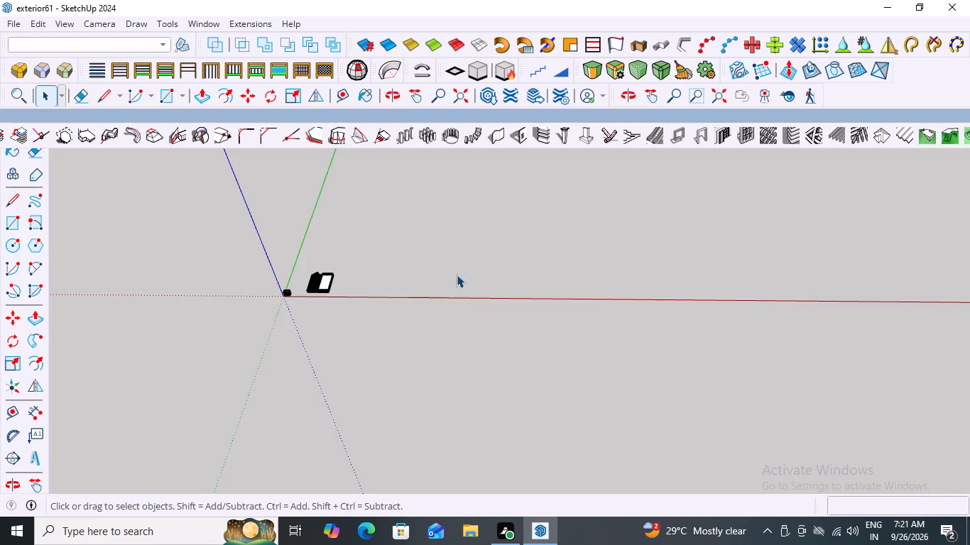
Delete the large flat building block, together with its escalator and stair pieces, standing apart from the finished house.
scroll(305, 277, up, 8)
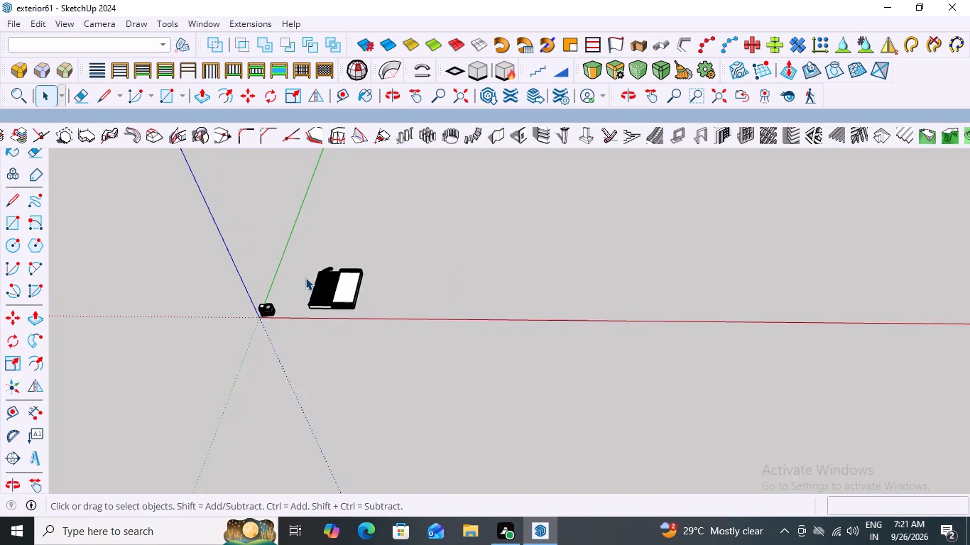
scroll(305, 277, up, 4)
scroll(363, 317, up, 12)
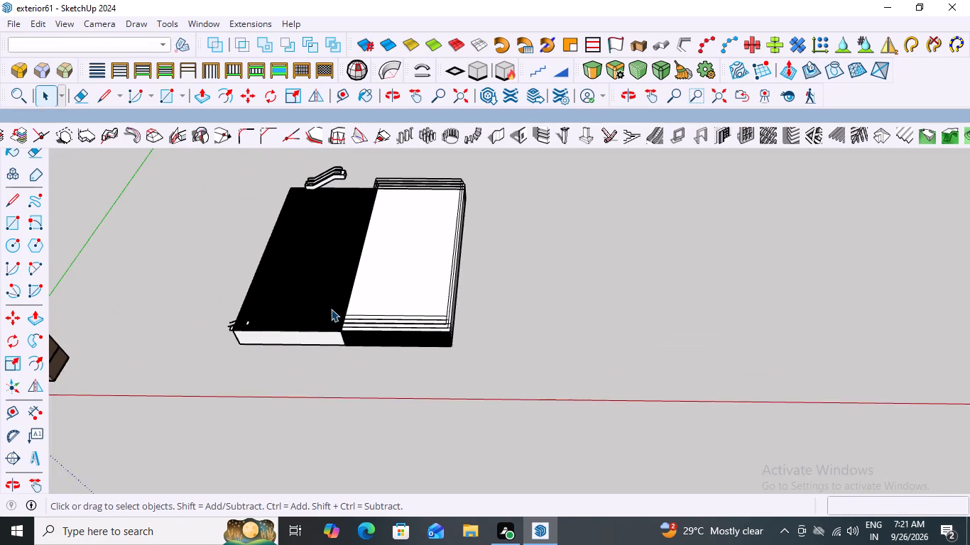
middle_drag(331, 309, 396, 194)
scroll(305, 332, up, 7)
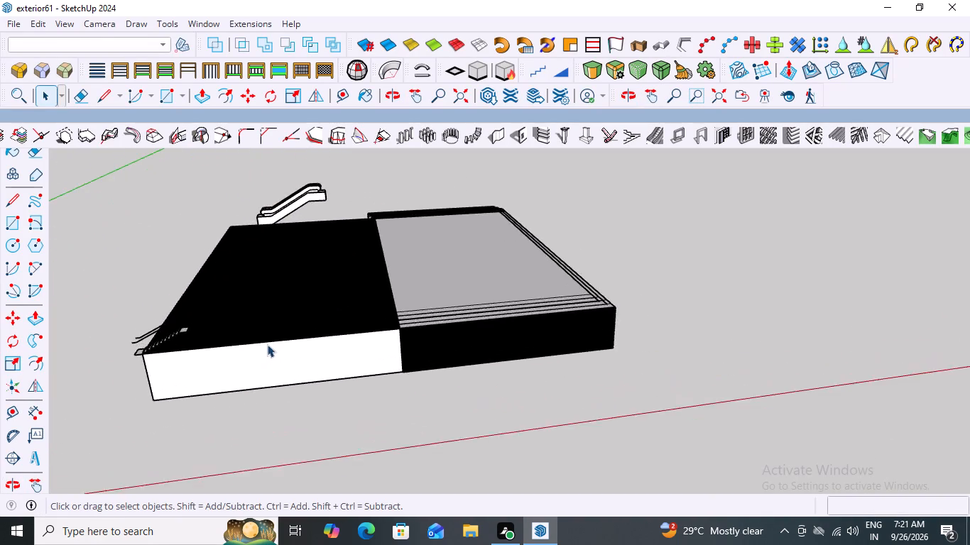
scroll(267, 344, up, 1)
scroll(271, 336, down, 8)
scroll(456, 316, down, 2)
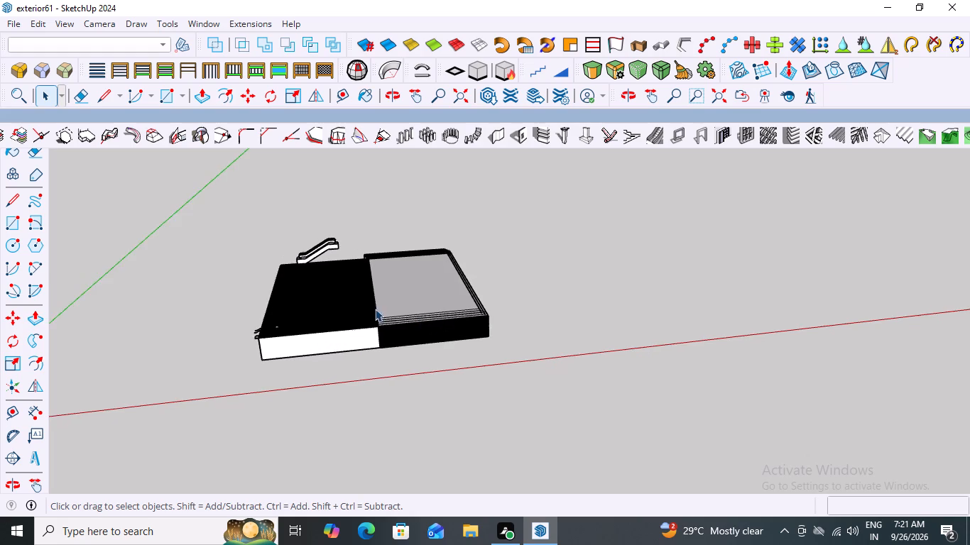
scroll(375, 309, down, 1)
middle_drag(263, 331, 413, 302)
scroll(242, 407, up, 3)
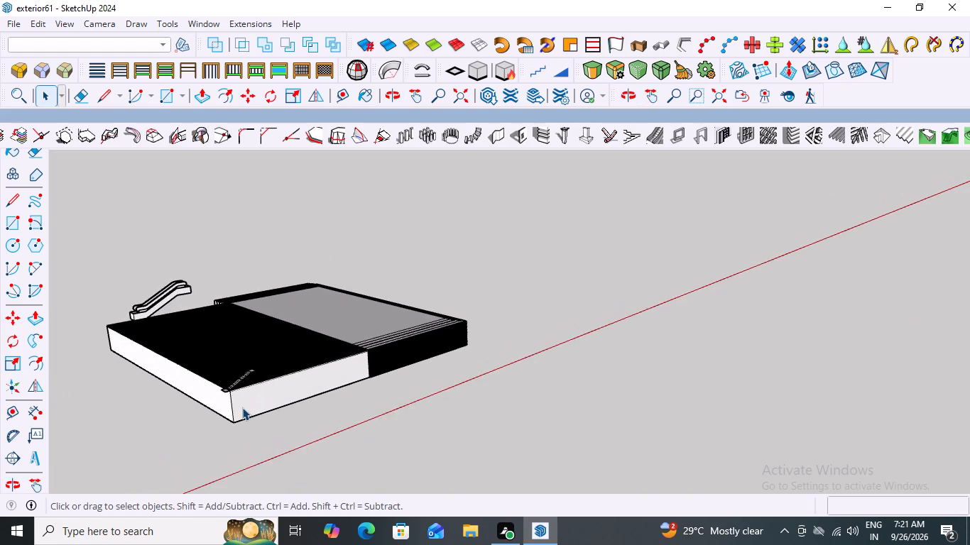
scroll(242, 407, up, 7)
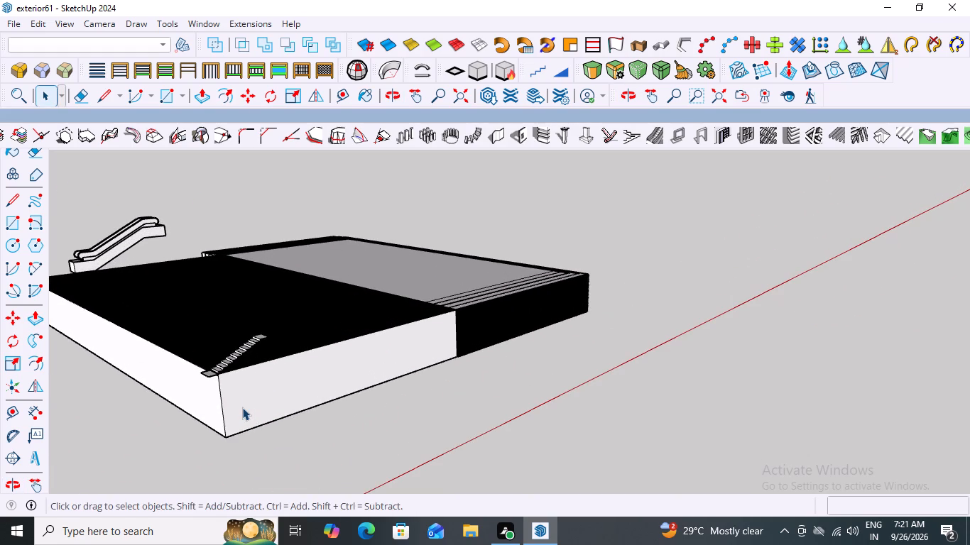
scroll(242, 407, up, 2)
scroll(242, 407, down, 8)
middle_drag(418, 404, 327, 424)
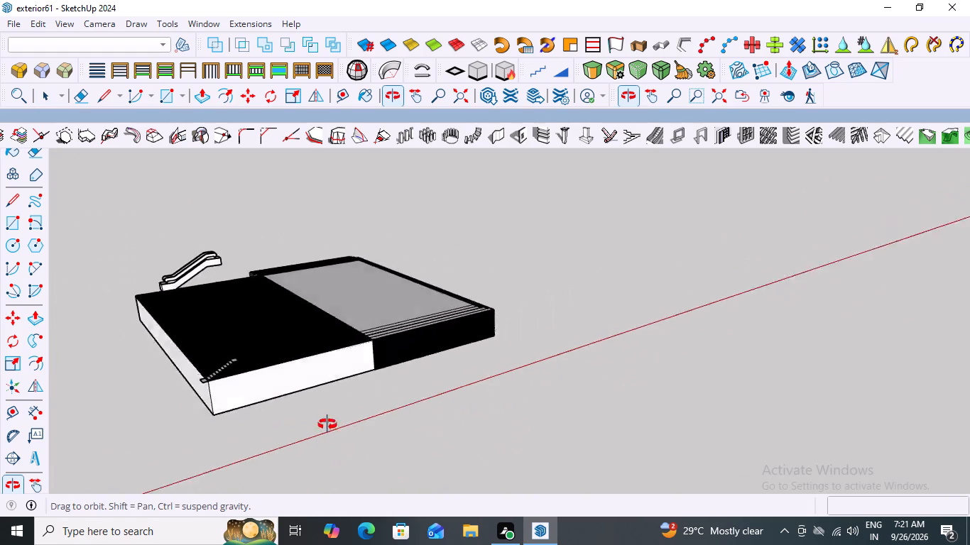
middle_drag(327, 424, 288, 423)
scroll(295, 424, down, 2)
drag(576, 245, 498, 292)
drag(464, 310, 187, 373)
scroll(413, 309, up, 2)
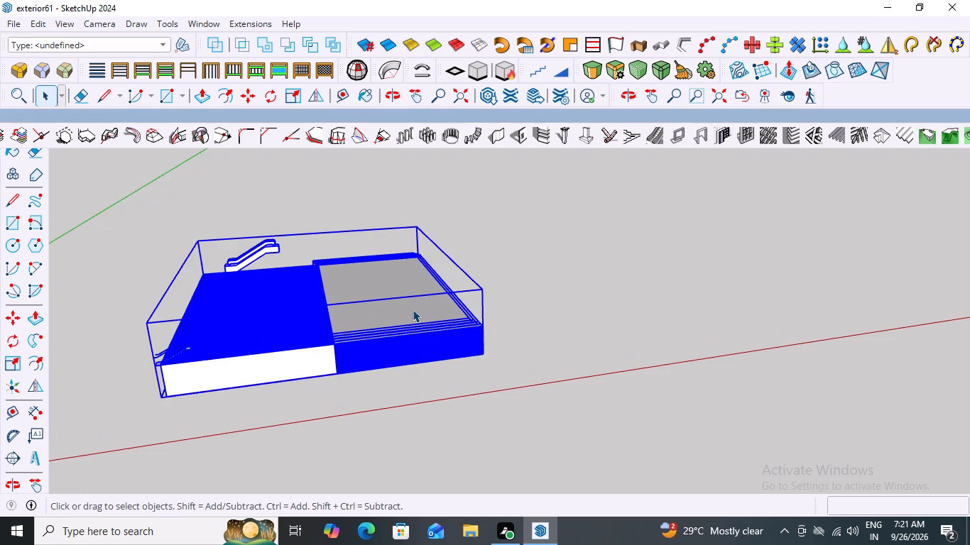
key(Delete)
Draw a ground rectangle about 47' by 56' beyond the house, near the red axis.
scroll(413, 309, down, 14)
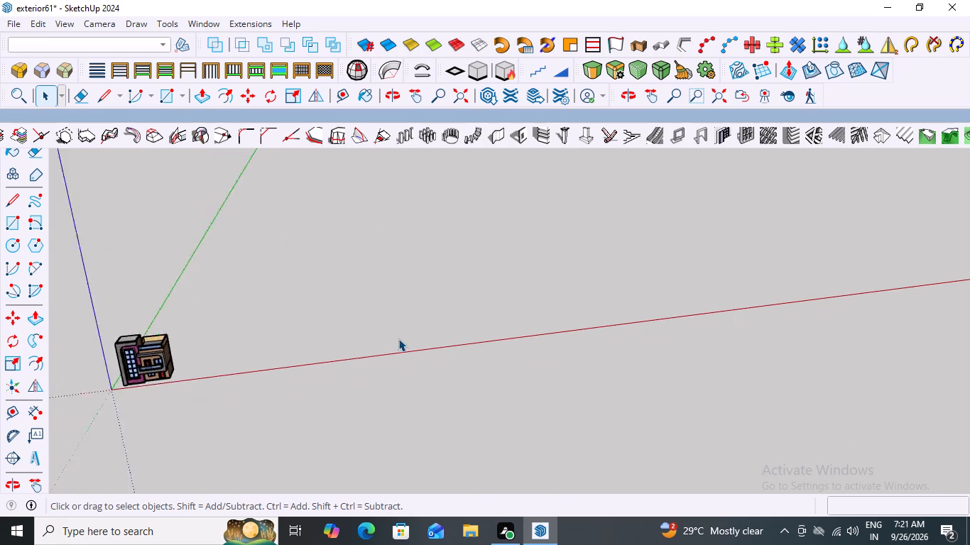
scroll(374, 354, down, 3)
middle_drag(354, 358, 290, 325)
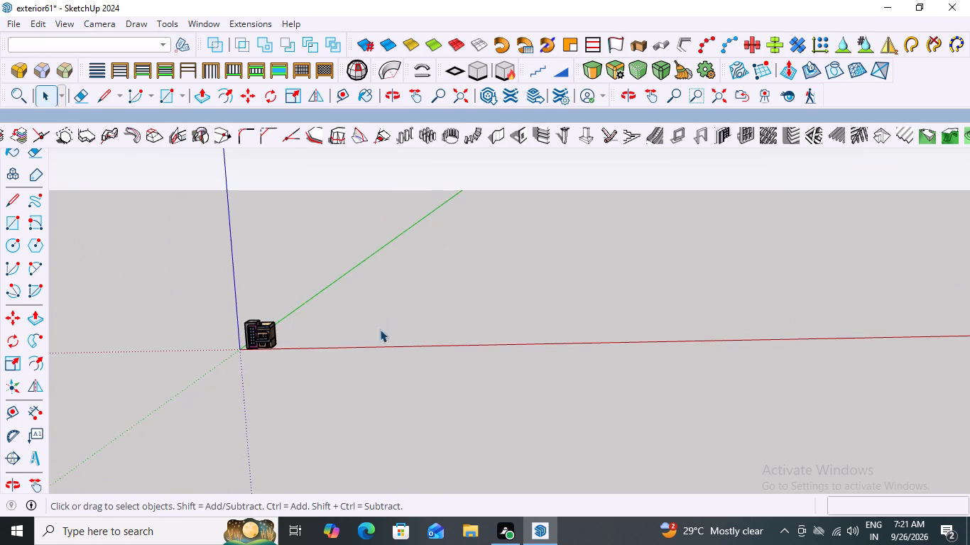
scroll(467, 341, down, 1)
middle_drag(466, 351, 466, 357)
scroll(469, 296, up, 5)
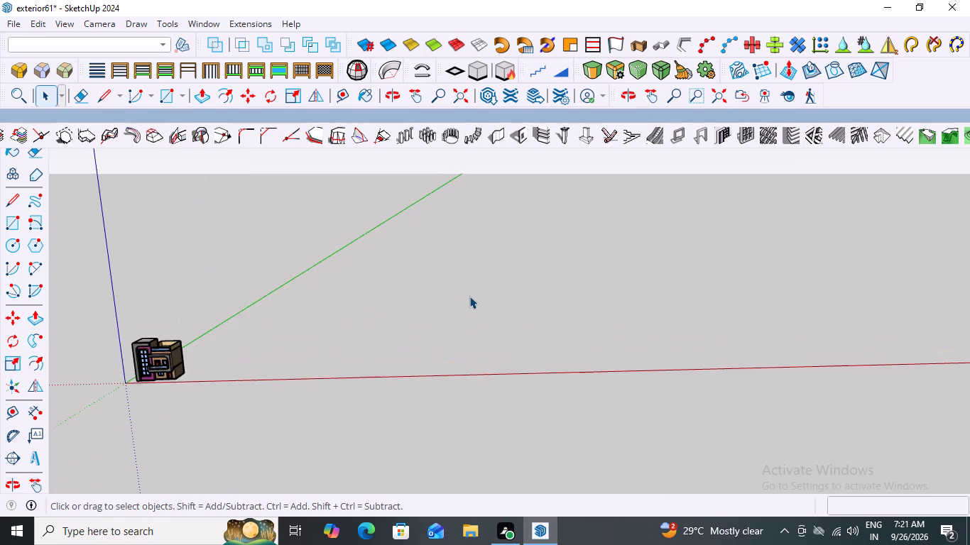
middle_drag(469, 296, 458, 348)
scroll(406, 355, up, 3)
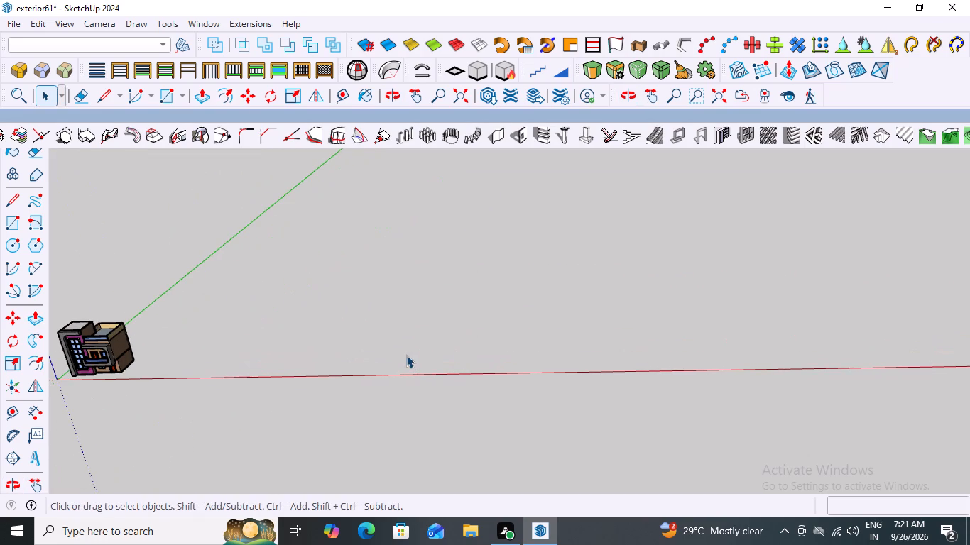
key(r)
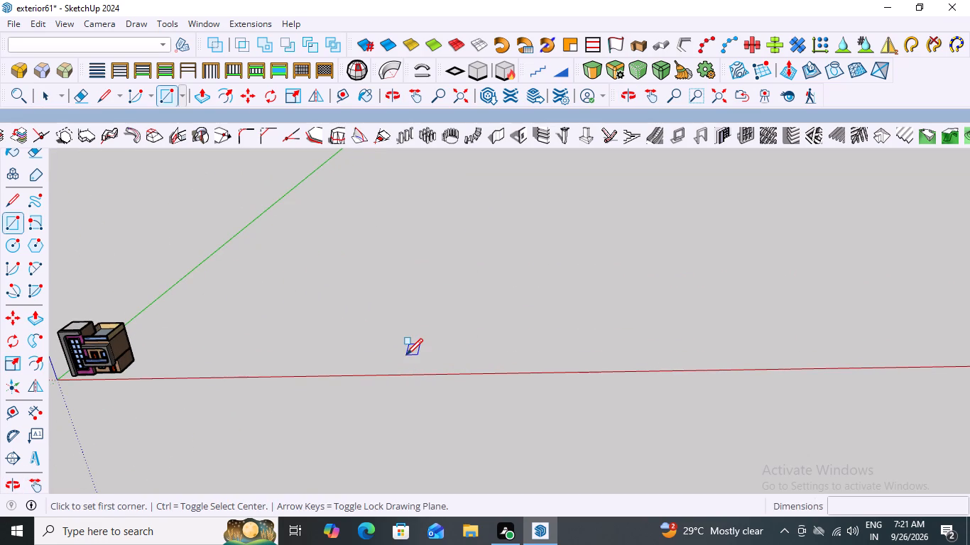
click(362, 314)
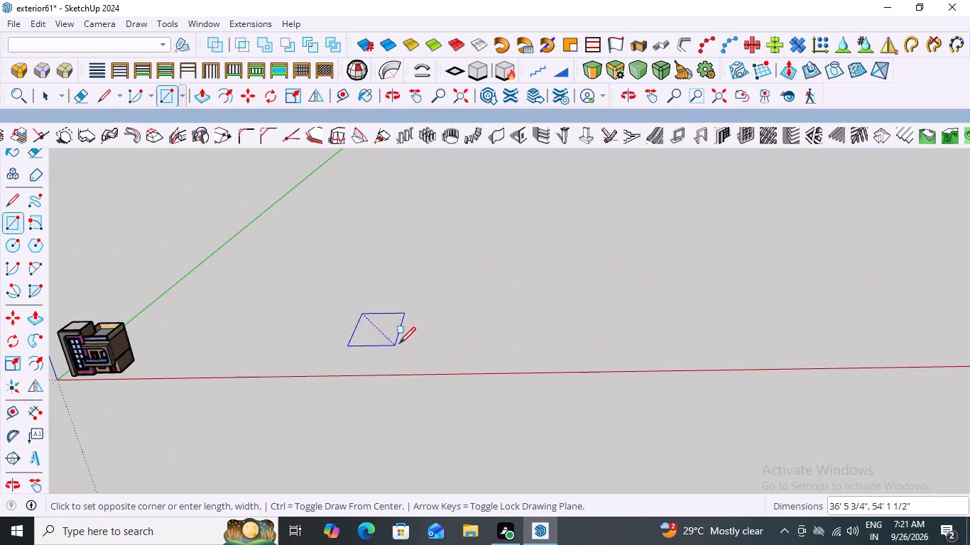
click(411, 344)
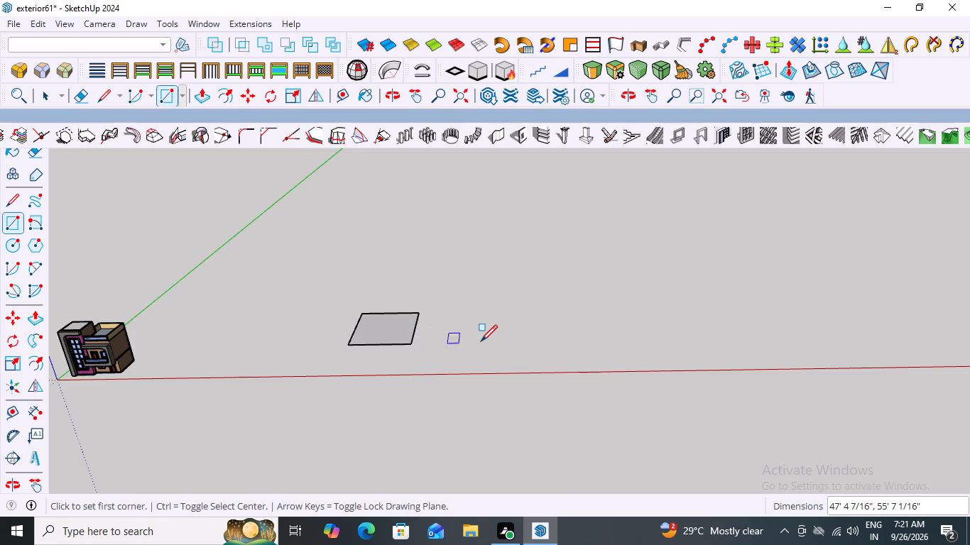
key(space)
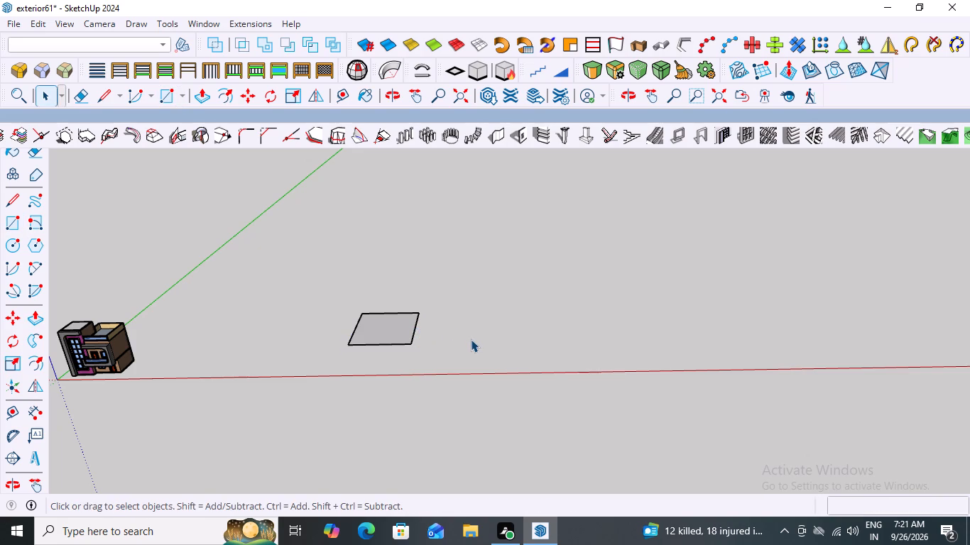
Draw a second ground rectangle about 36' by 61' beside the first, on the side away from the house.
key(r)
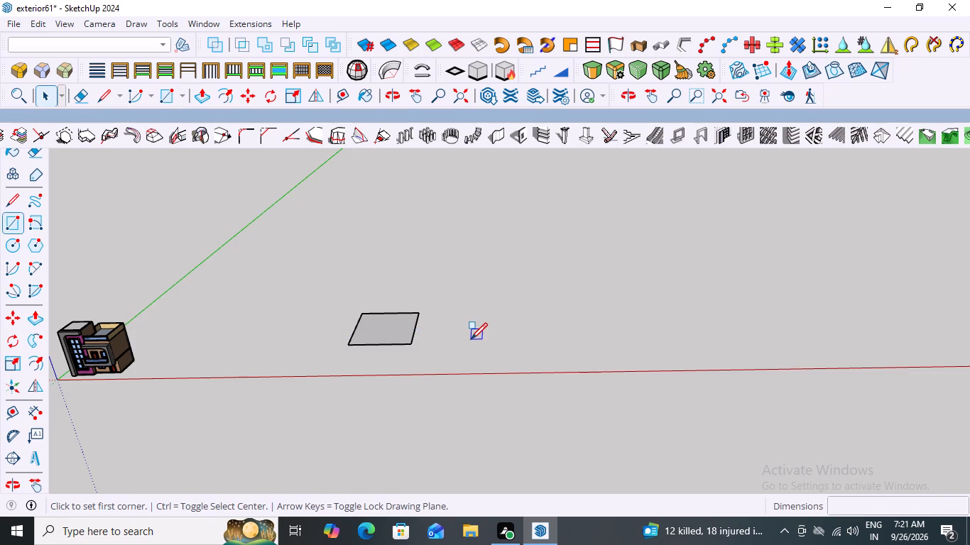
scroll(444, 356, up, 2)
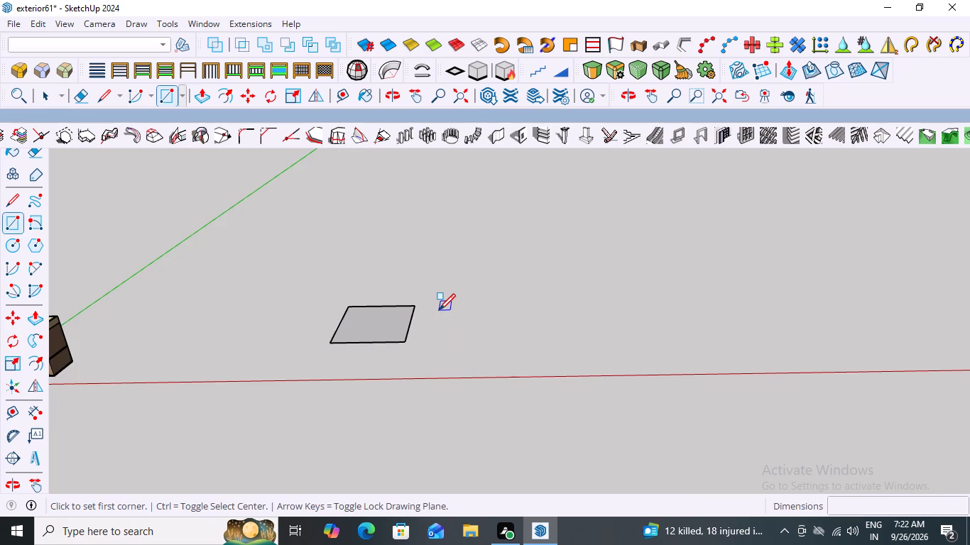
scroll(454, 365, up, 3)
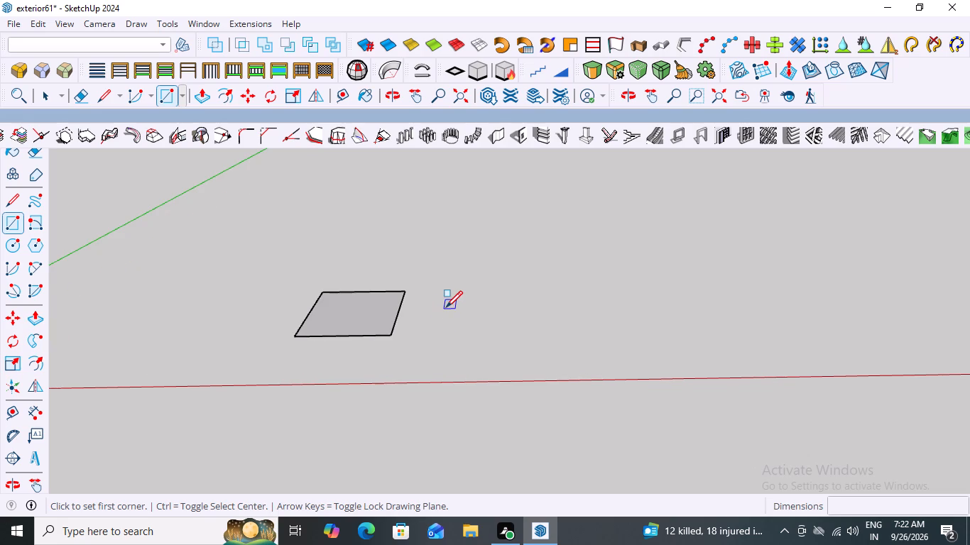
click(450, 292)
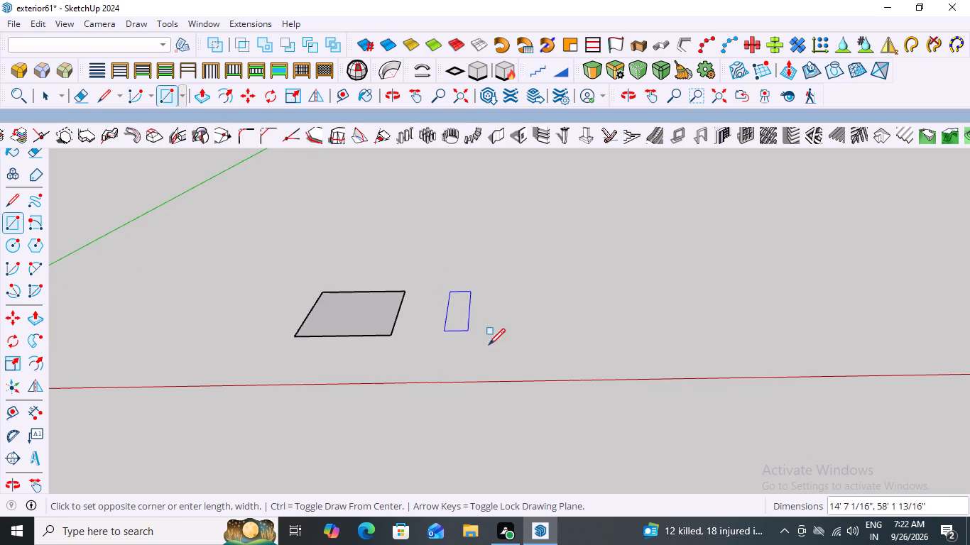
click(517, 340)
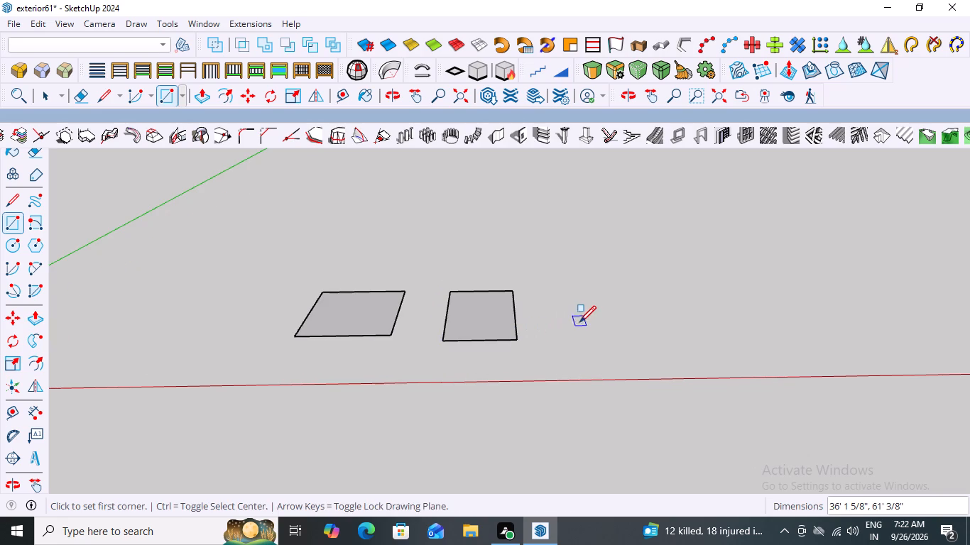
key(space)
Make a group from the face and edges of the rectangle nearer the house.
scroll(587, 317, down, 10)
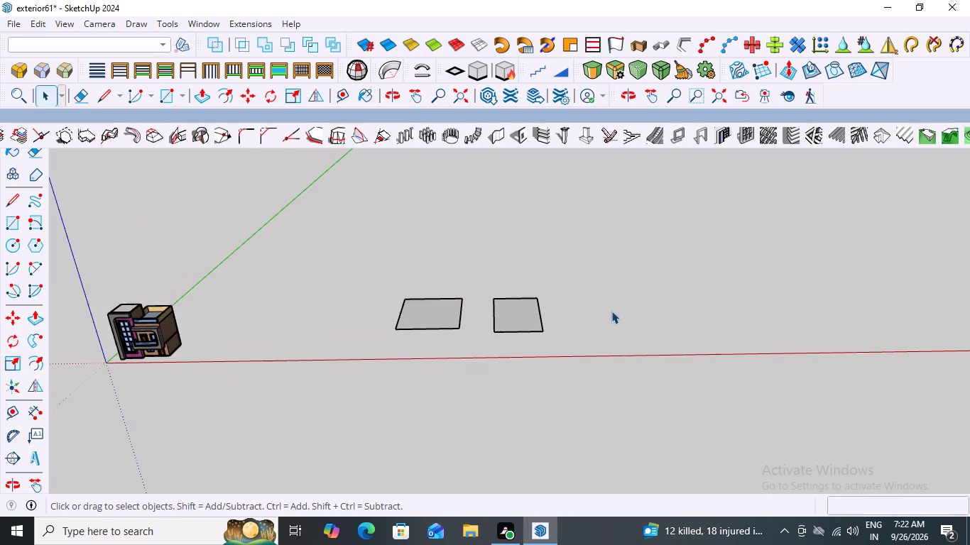
scroll(474, 372, up, 3)
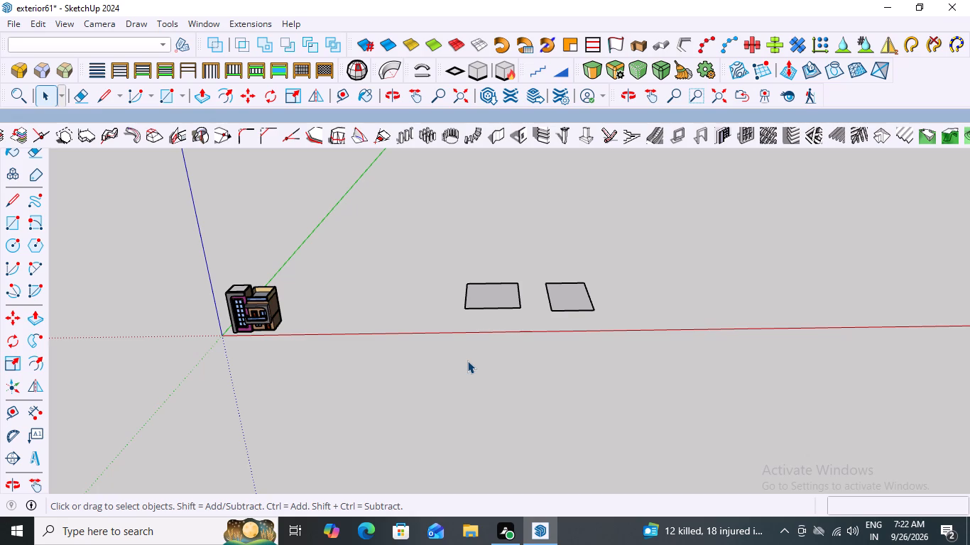
scroll(475, 290, up, 4)
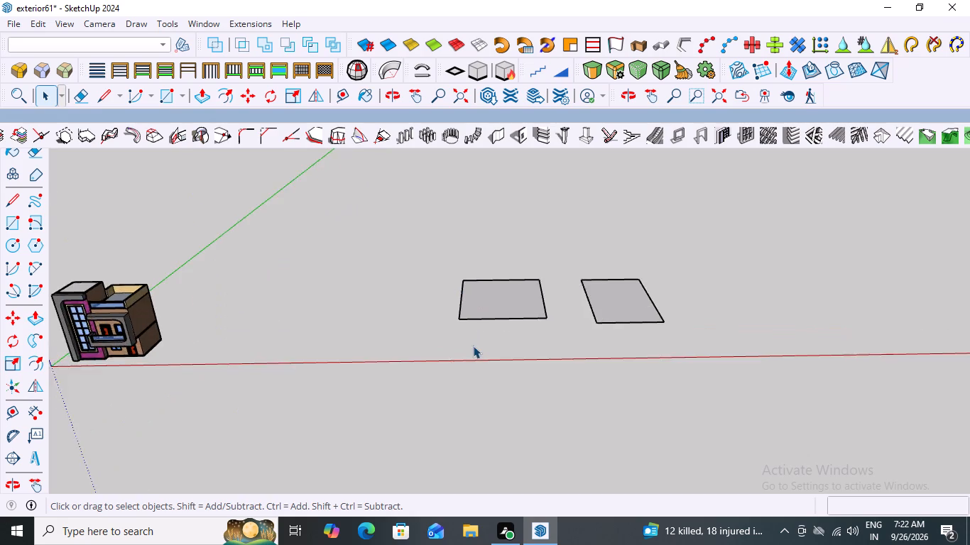
scroll(473, 346, up, 2)
scroll(523, 309, up, 5)
double_click(508, 278)
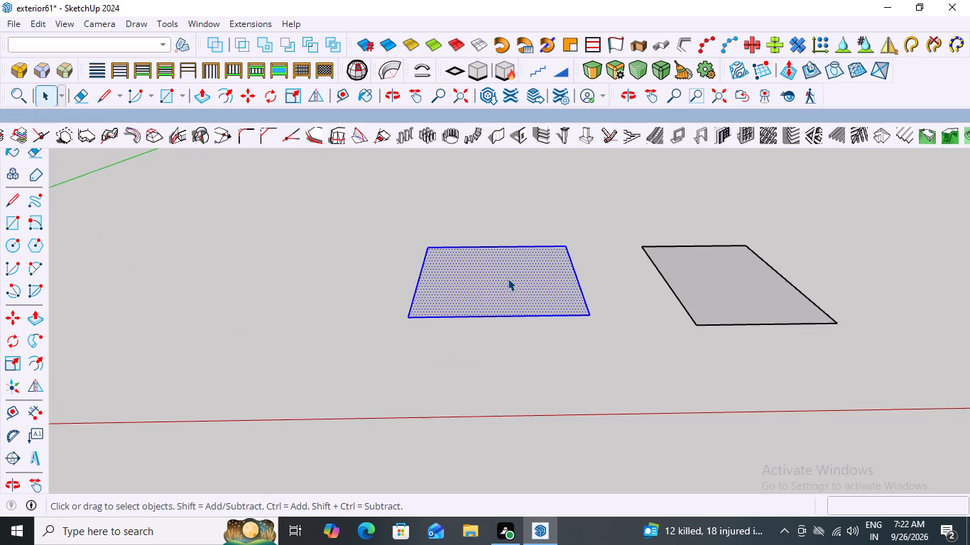
triple_click(508, 278)
click(508, 278)
right_click(508, 278)
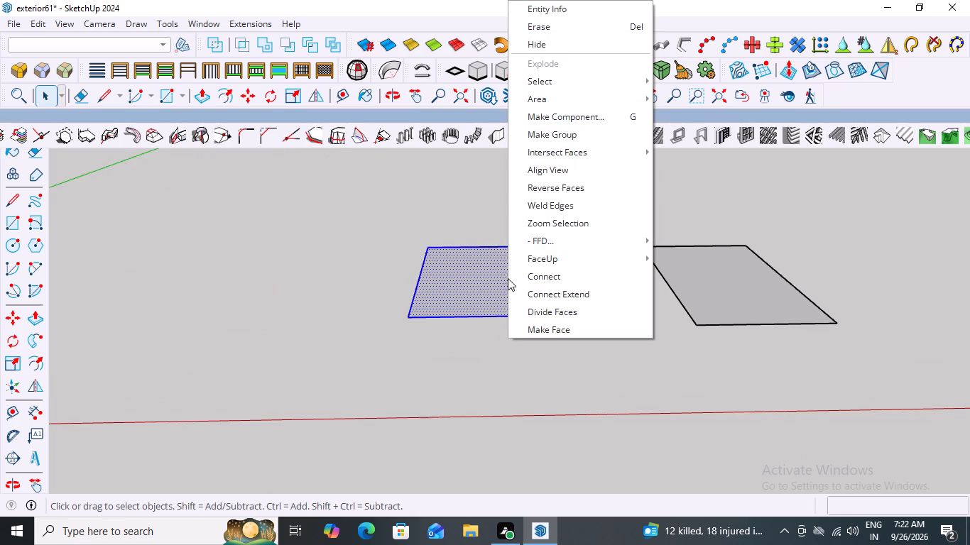
click(546, 135)
Make a separate group from the face and edges of the rectangle farther from the house.
scroll(449, 288, down, 2)
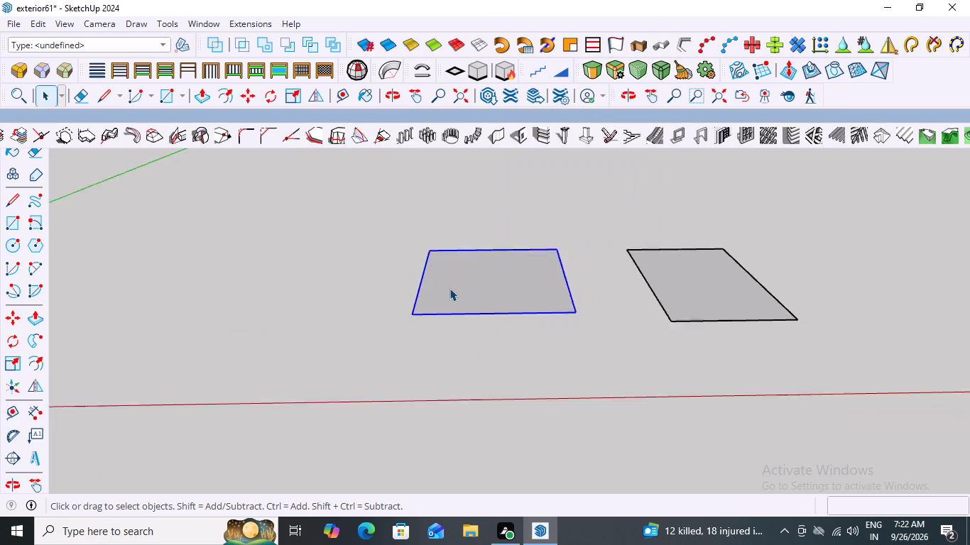
scroll(449, 288, down, 5)
double_click(597, 282)
triple_click(597, 282)
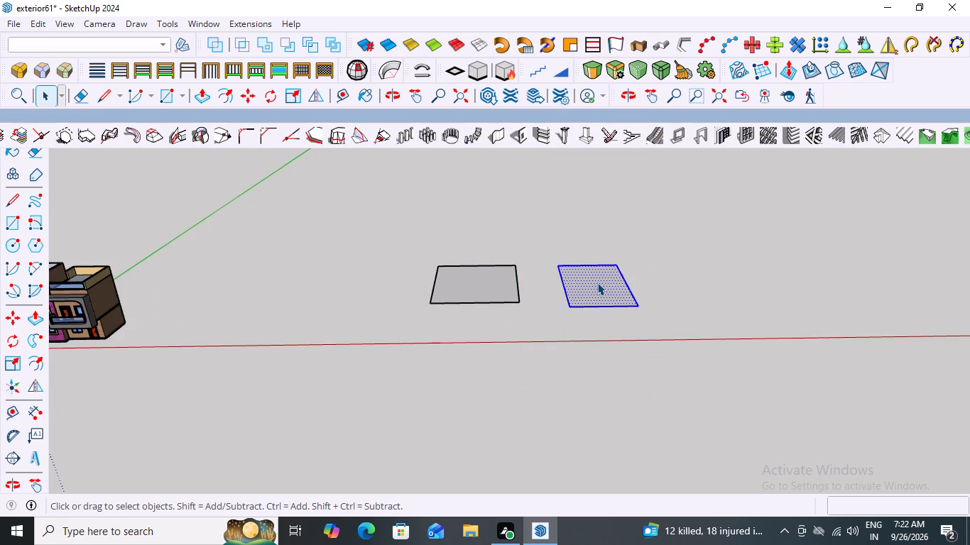
right_click(597, 282)
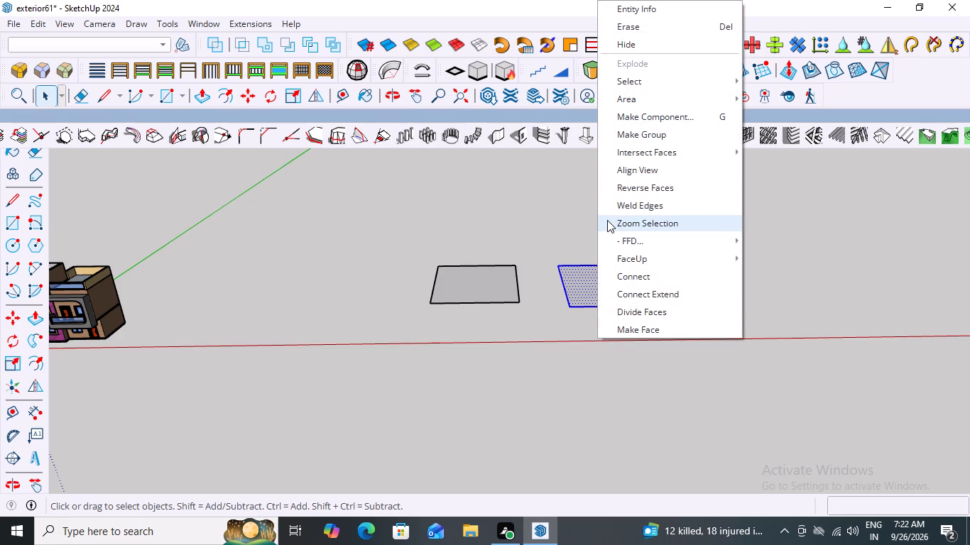
click(649, 133)
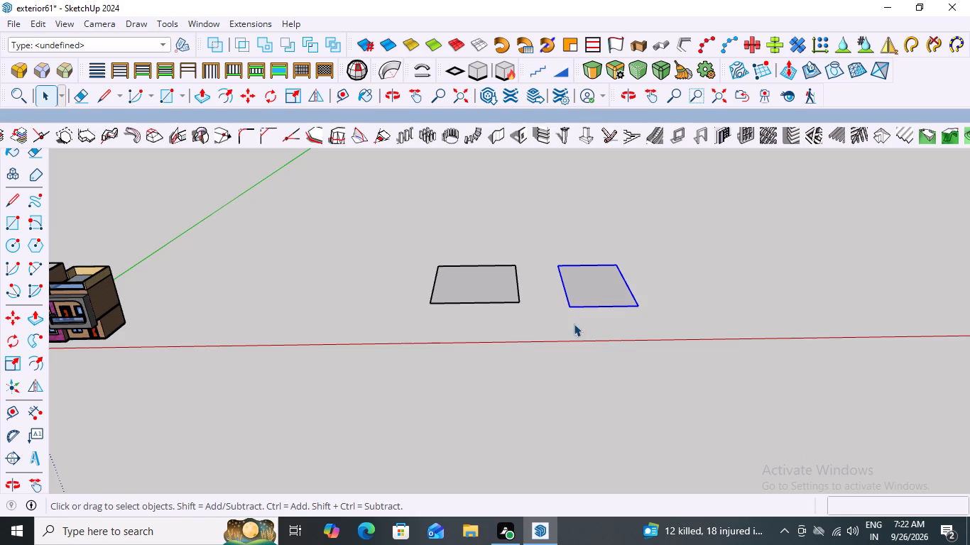
Open the rectangle group farther from the house and Push/Pull its face up about 5' into a block.
scroll(591, 325, up, 2)
scroll(537, 314, down, 8)
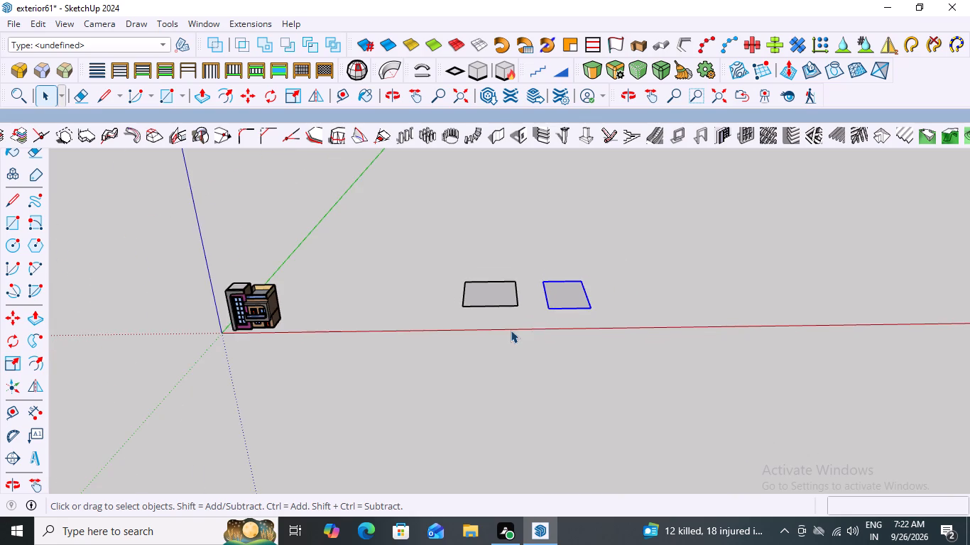
scroll(496, 341, up, 5)
key(space)
scroll(591, 265, up, 2)
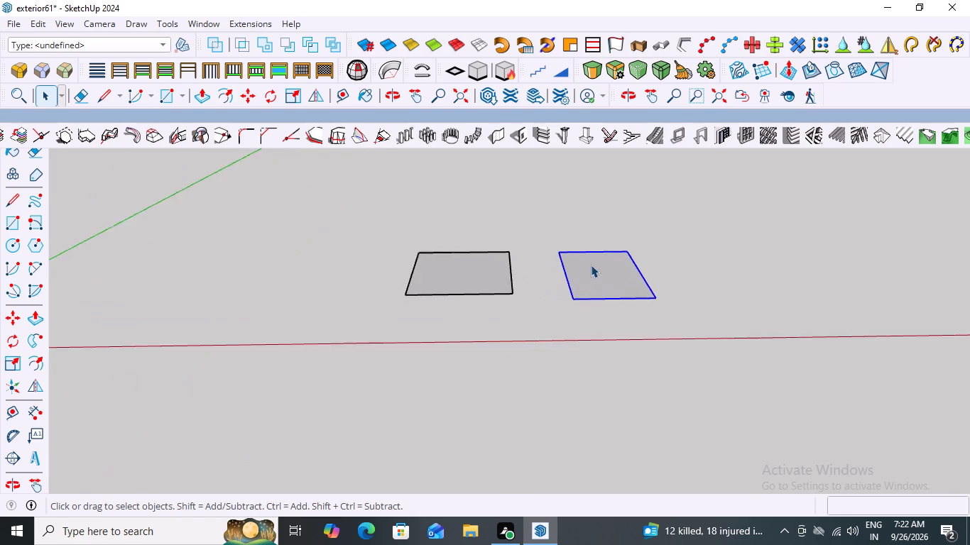
scroll(591, 265, up, 1)
double_click(602, 265)
double_click(602, 270)
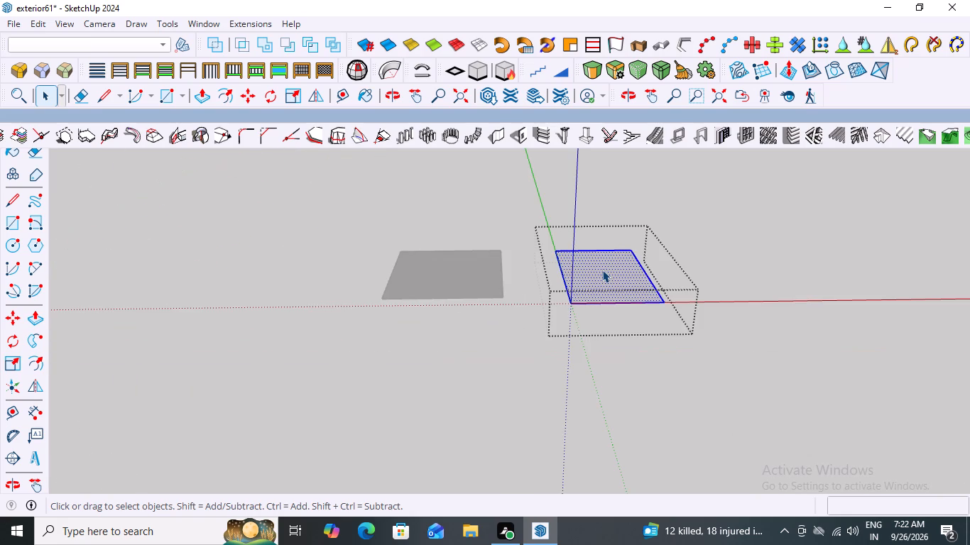
key(p)
click(602, 270)
scroll(530, 272, down, 1)
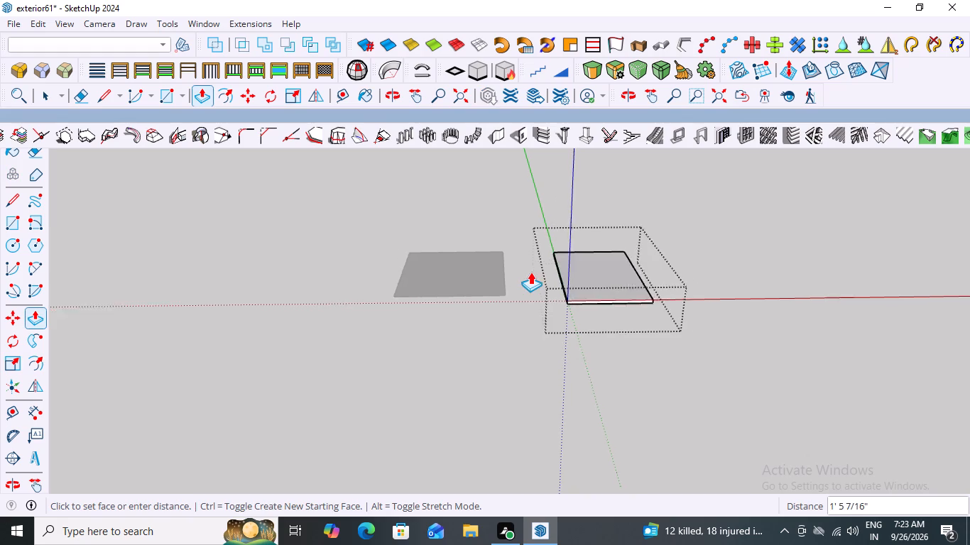
scroll(530, 272, down, 4)
scroll(578, 255, up, 6)
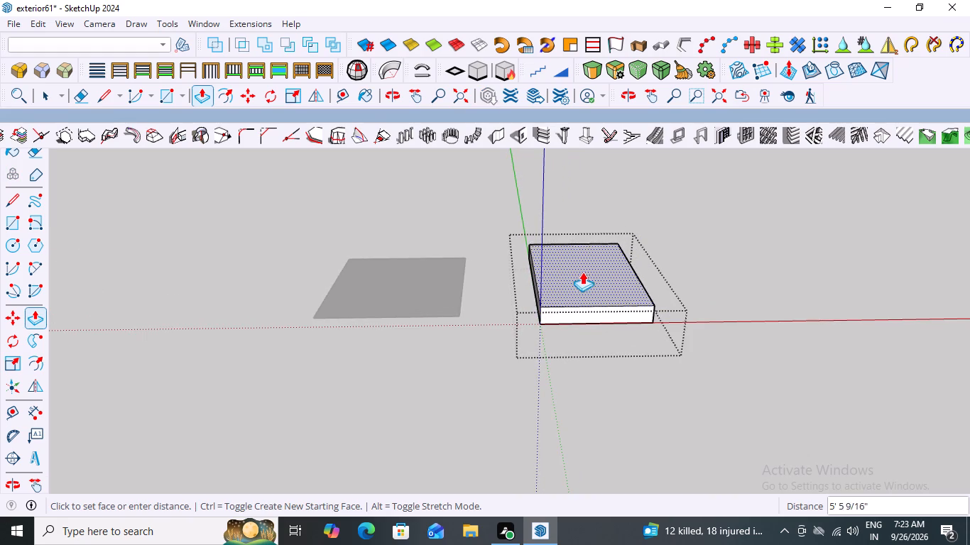
click(583, 269)
key(space)
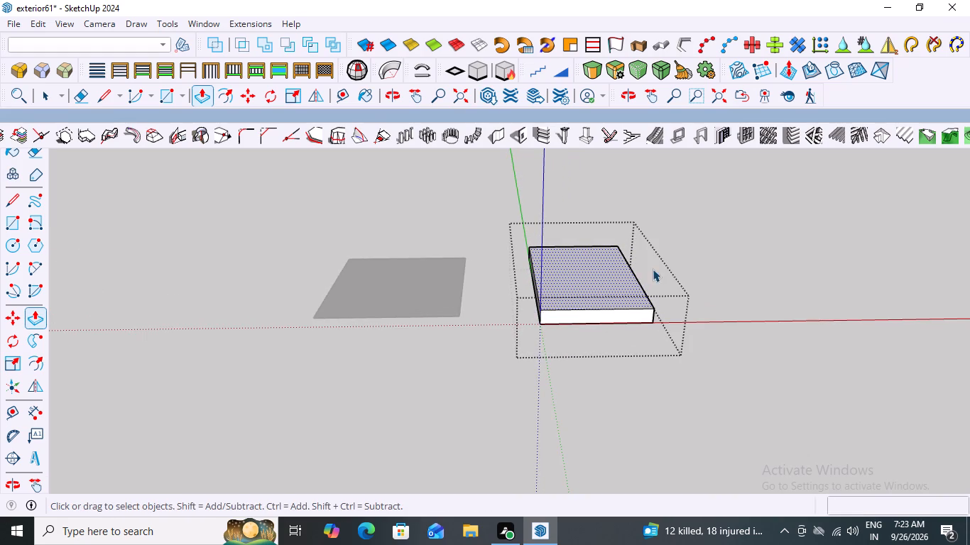
Open the rectangle group nearer the house, Push/Pull its face up about 5' 7", and leave the group.
double_click(402, 295)
click(402, 295)
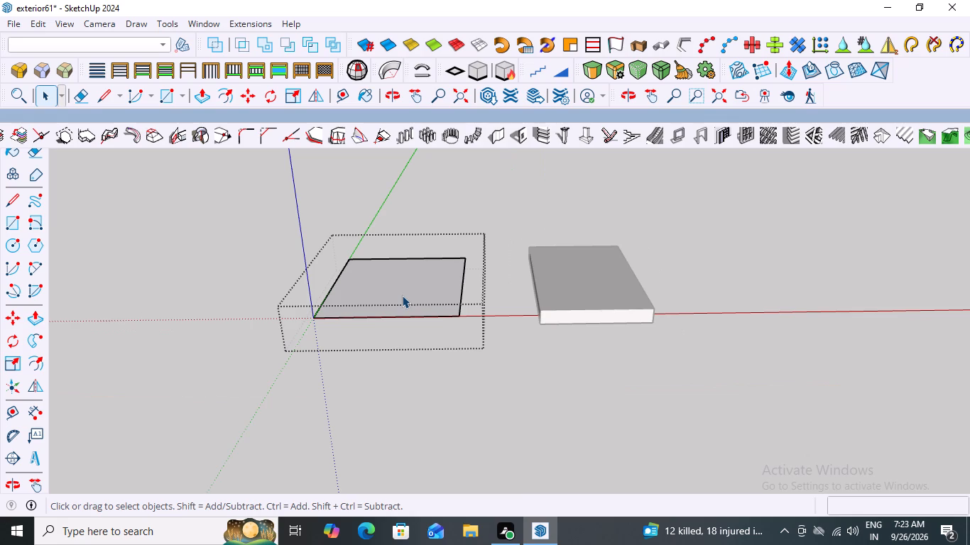
key(p)
click(426, 284)
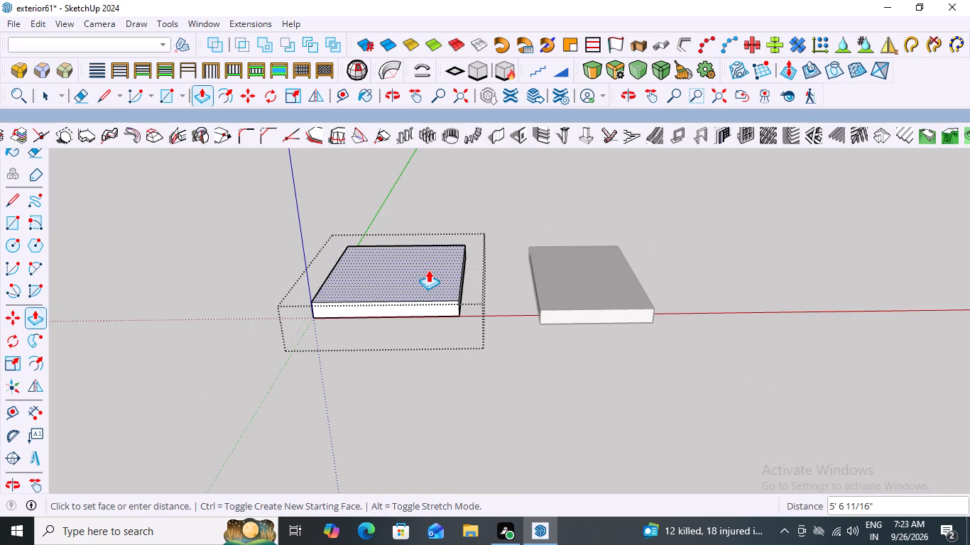
click(428, 270)
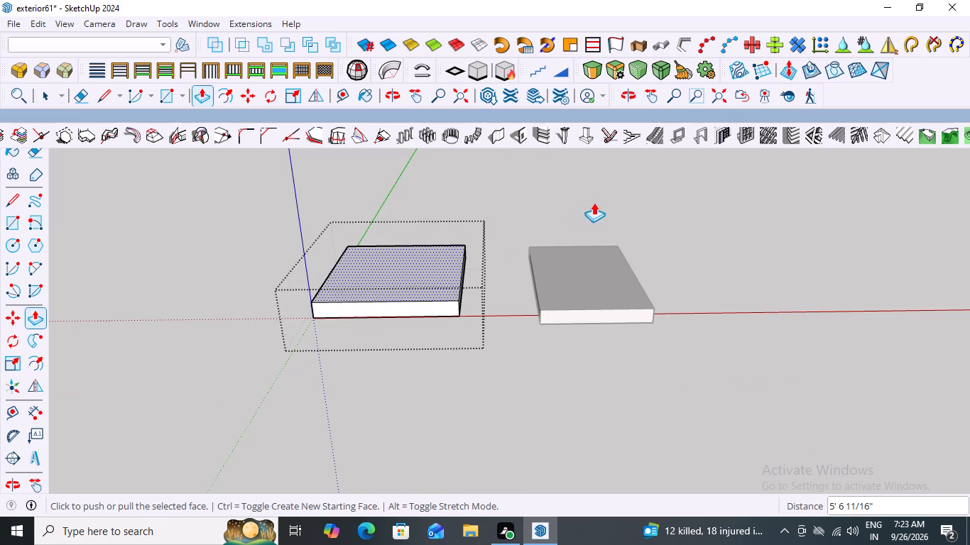
key(space)
click(594, 202)
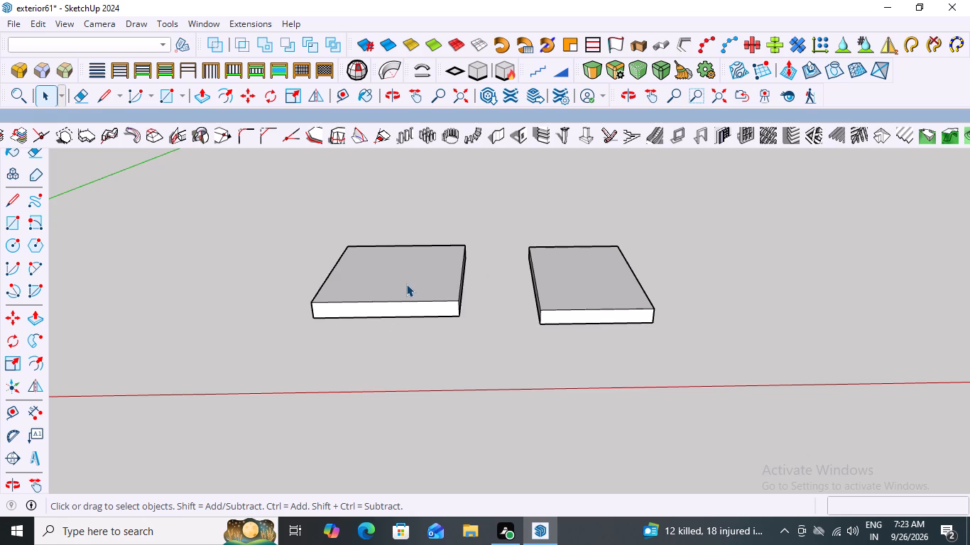
With the block nearer the house selected, start building a 1001bit foundation of type 1 using the custom setting 1 dimensions.
scroll(406, 284, down, 13)
scroll(386, 304, up, 1)
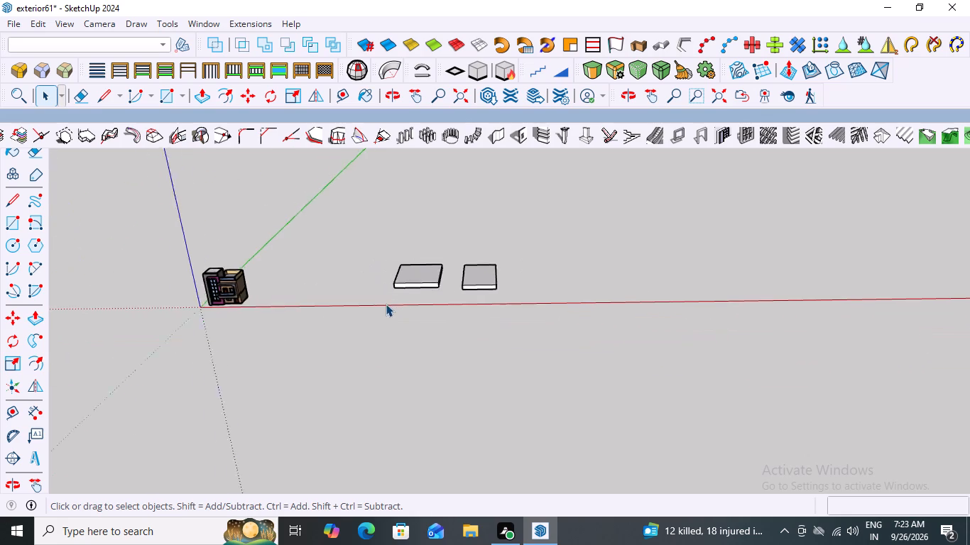
scroll(386, 304, up, 5)
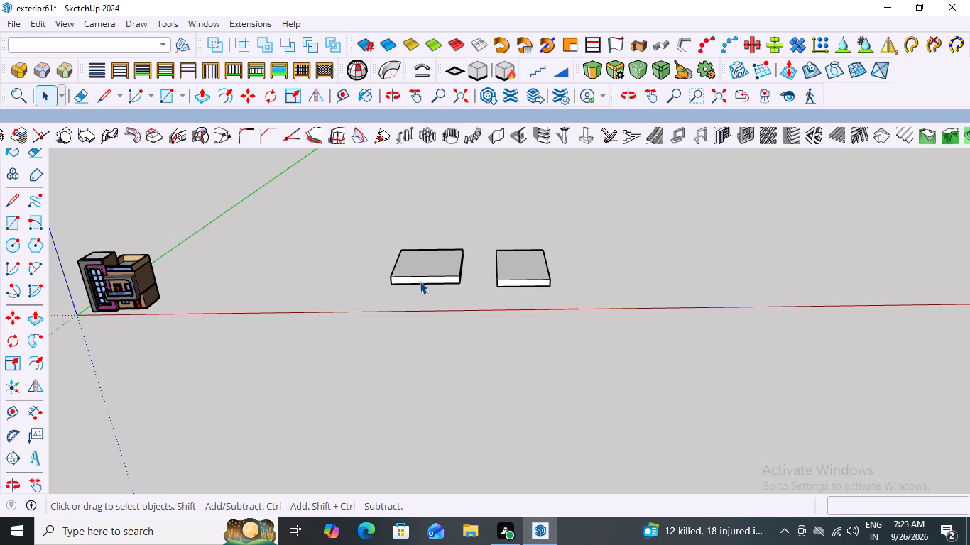
scroll(423, 280, down, 3)
middle_drag(407, 280, 440, 318)
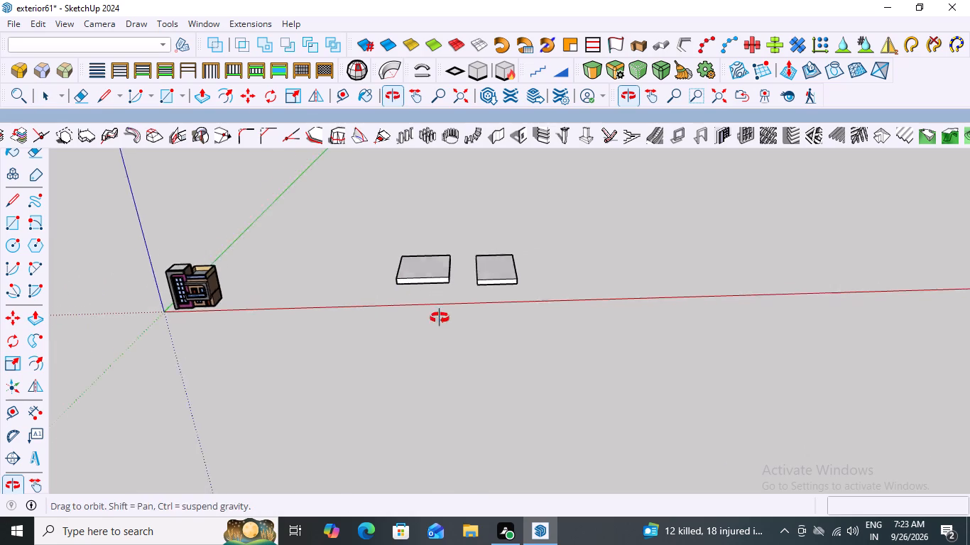
middle_drag(440, 318, 449, 331)
scroll(429, 266, up, 6)
click(412, 264)
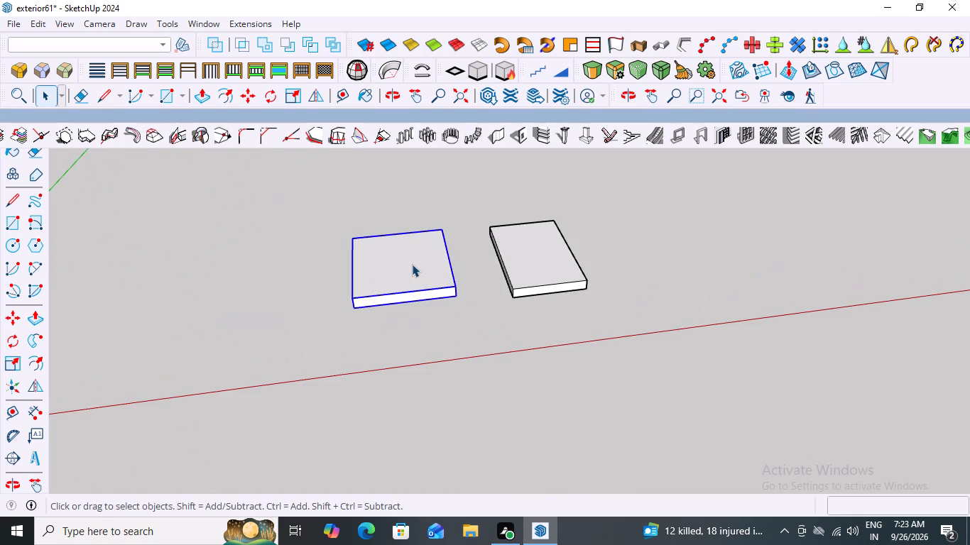
click(412, 264)
click(501, 349)
click(413, 270)
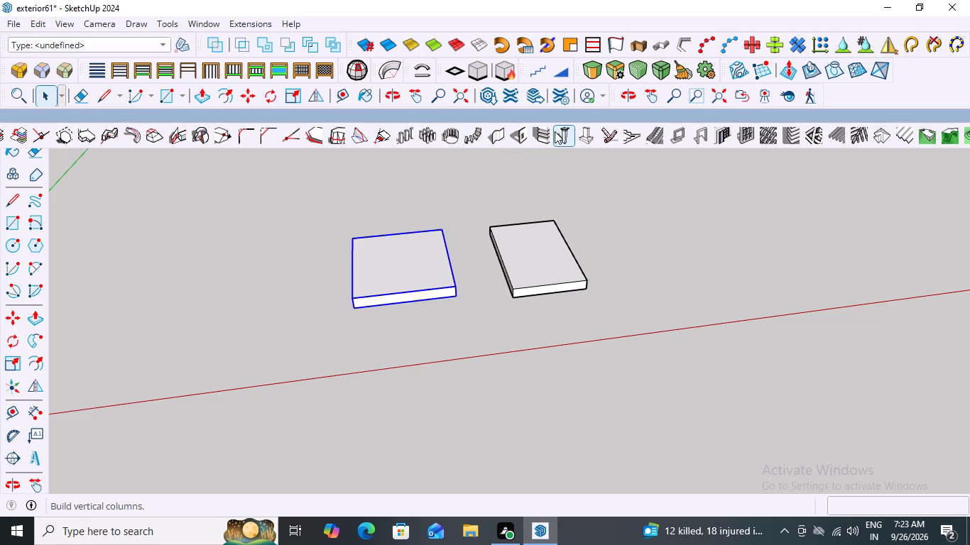
click(584, 138)
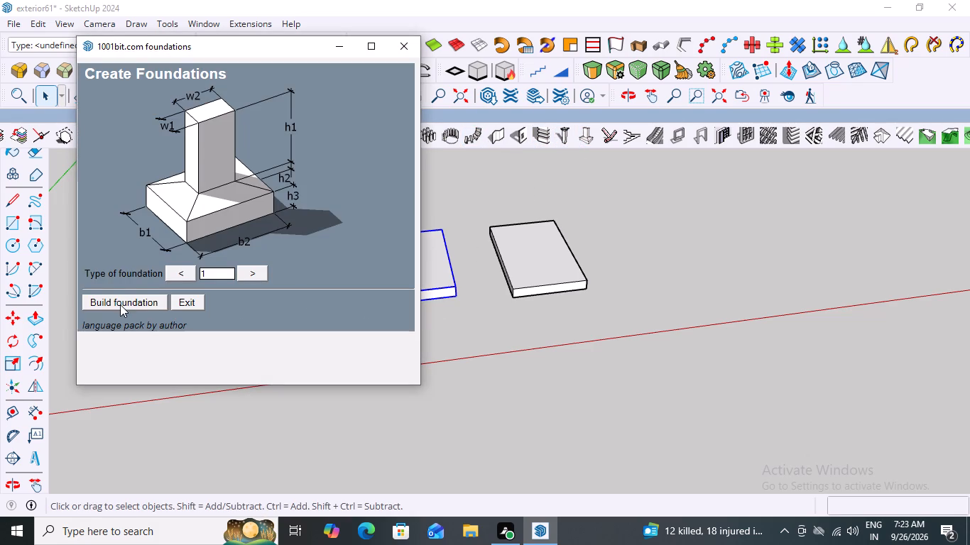
click(120, 304)
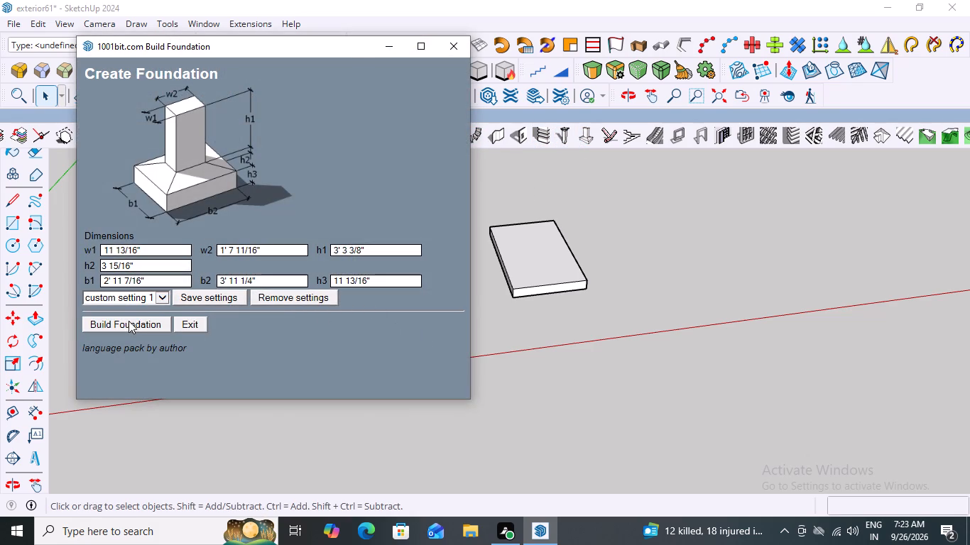
click(129, 321)
Place the foundation under the block's bottom corner nearest the house and red axis, rotated about 90° along the house-facing edge.
middle_drag(406, 336, 386, 251)
scroll(366, 297, up, 6)
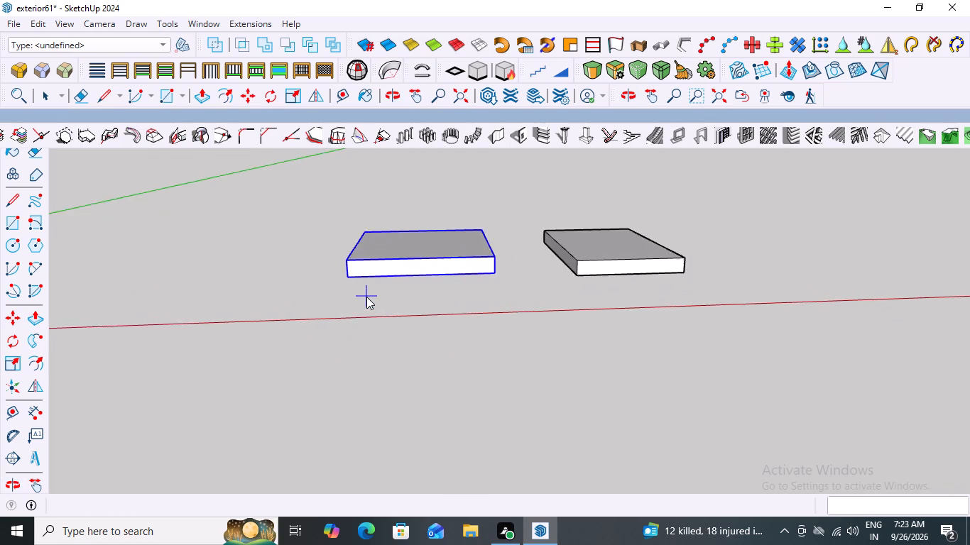
scroll(366, 297, up, 6)
middle_drag(278, 280, 462, 307)
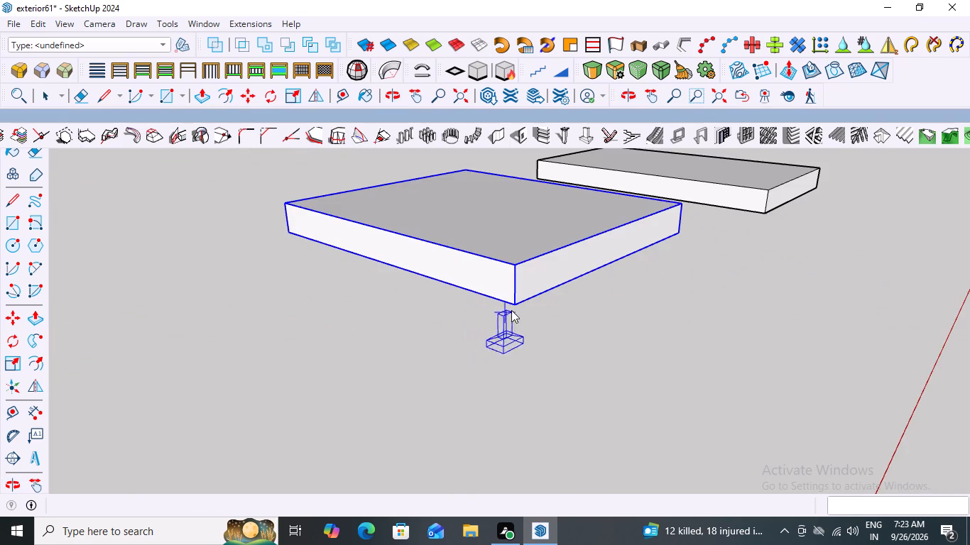
scroll(513, 309, up, 10)
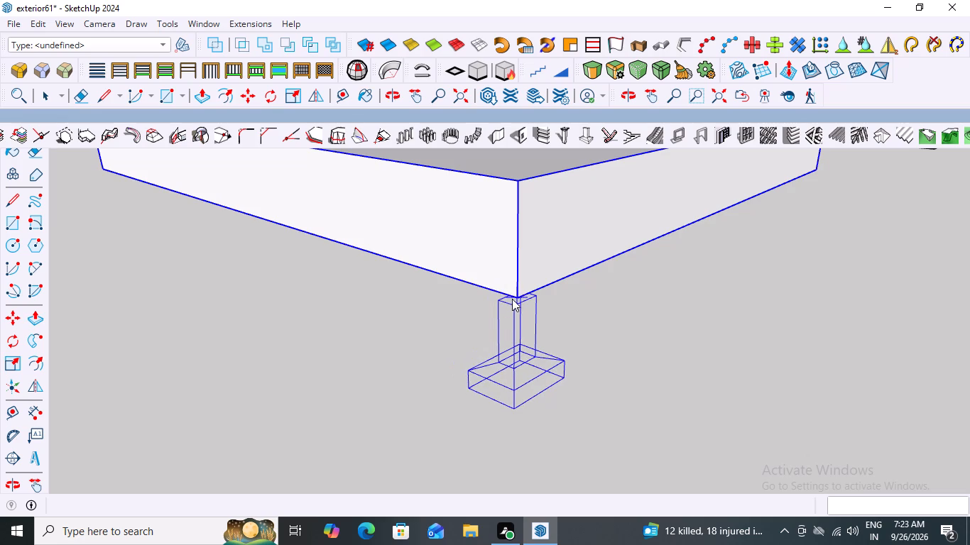
click(518, 296)
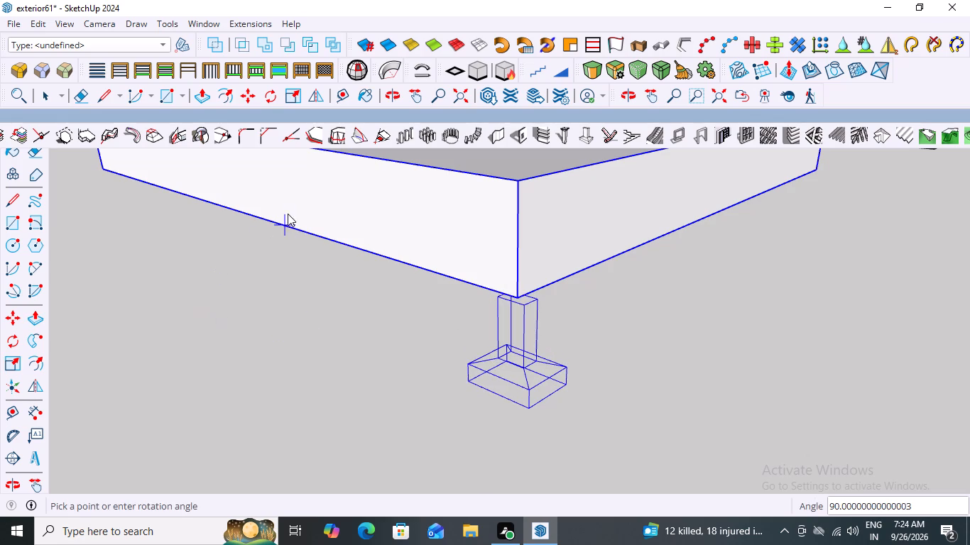
click(303, 227)
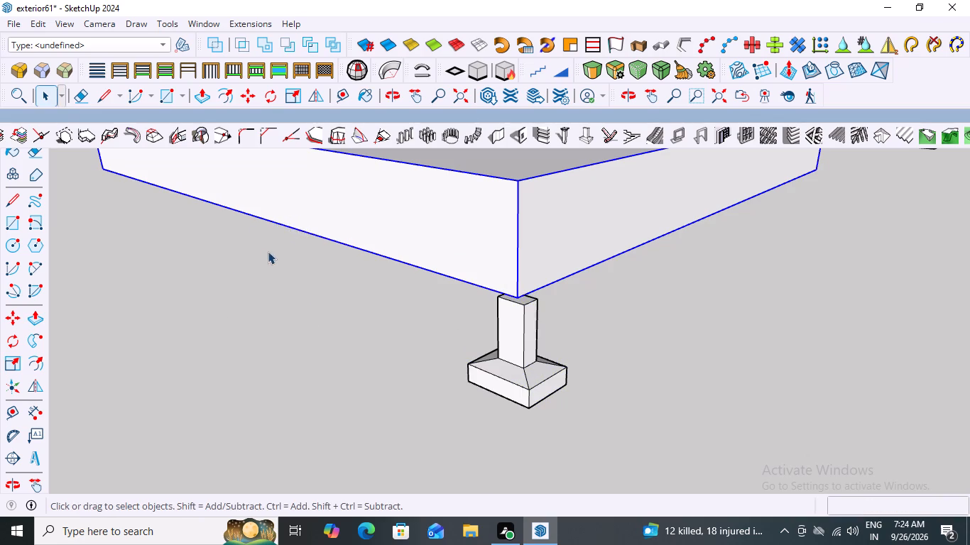
Examine from below and above how the placed foundation meets the block's corner.
scroll(244, 280, down, 7)
middle_drag(440, 316, 236, 231)
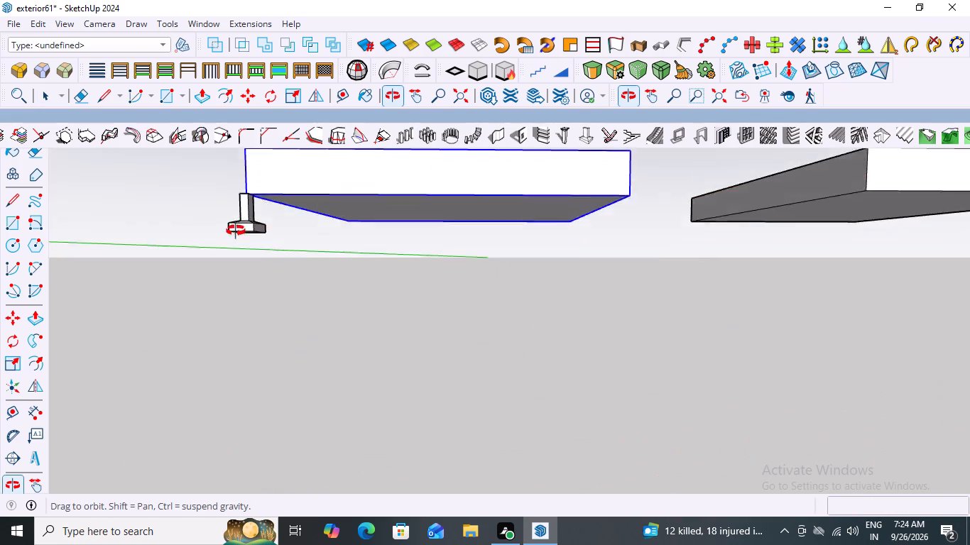
middle_drag(236, 231, 396, 364)
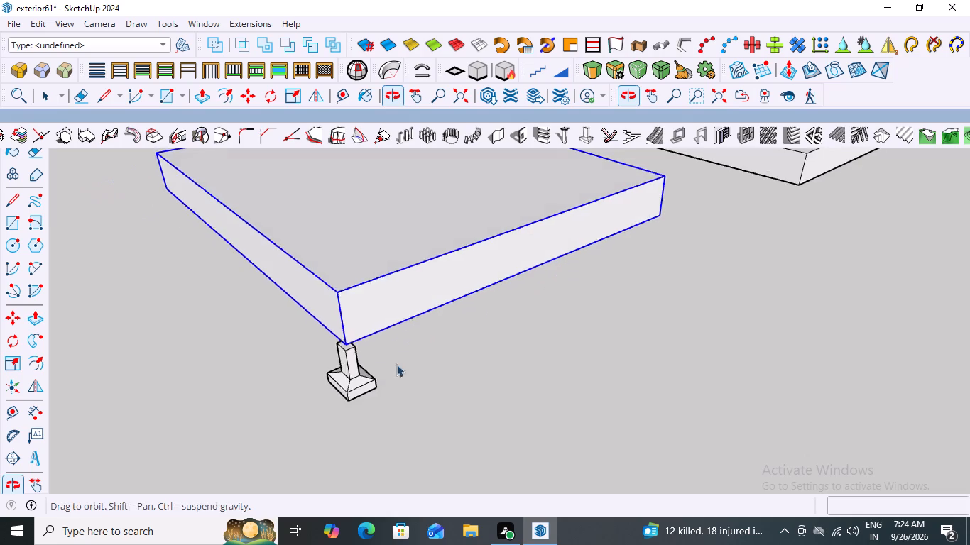
middle_drag(396, 364, 402, 363)
scroll(328, 365, up, 7)
scroll(357, 319, down, 7)
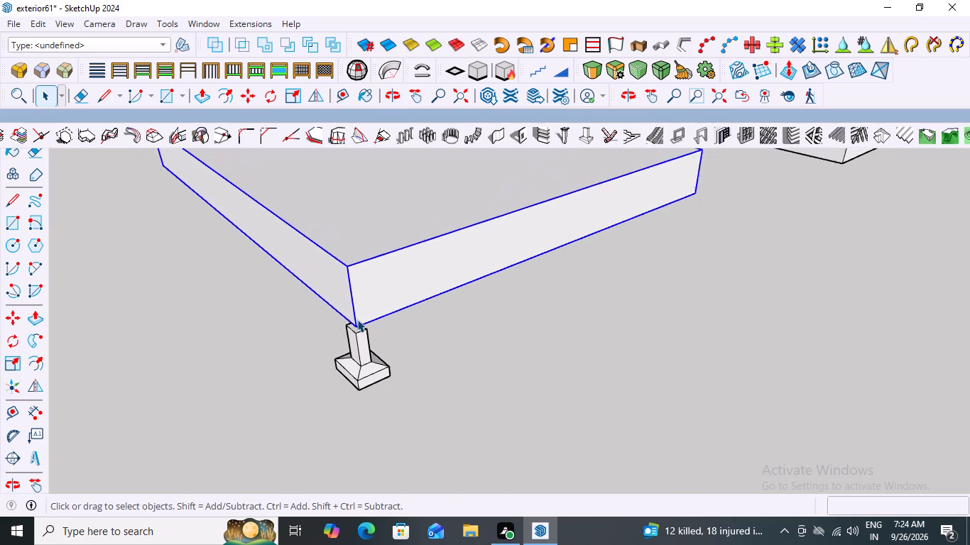
scroll(357, 319, down, 3)
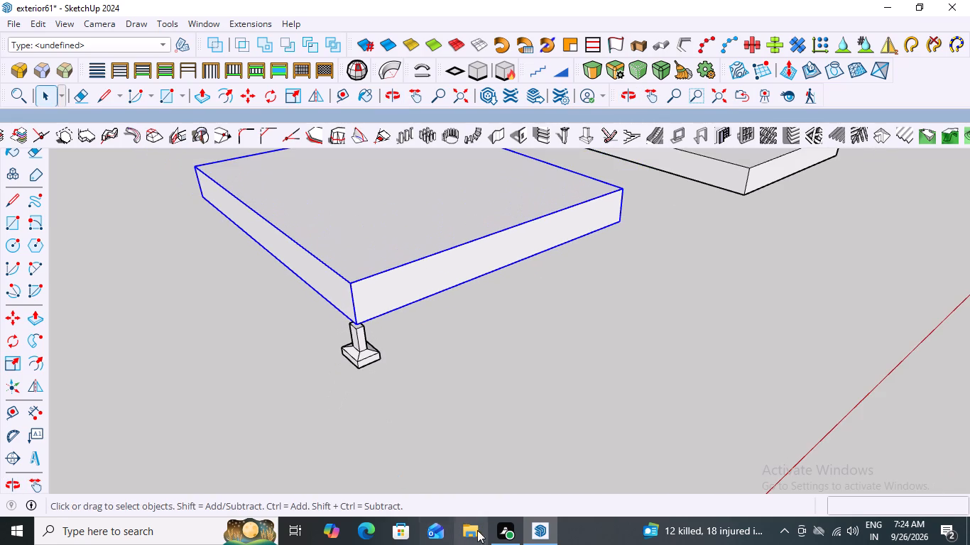
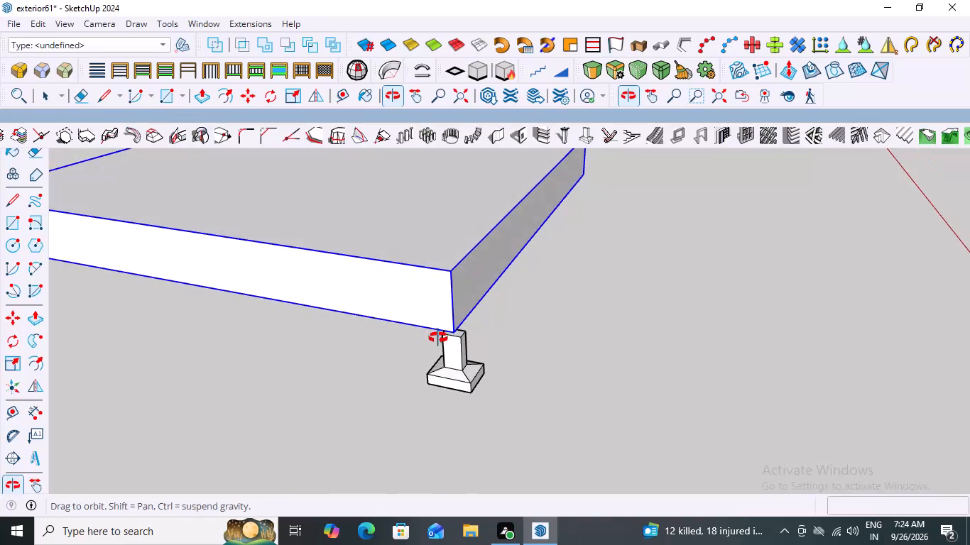
Examine from several sides and distances how the foundation's column sits under the block's bottom corner.
scroll(438, 338, up, 5)
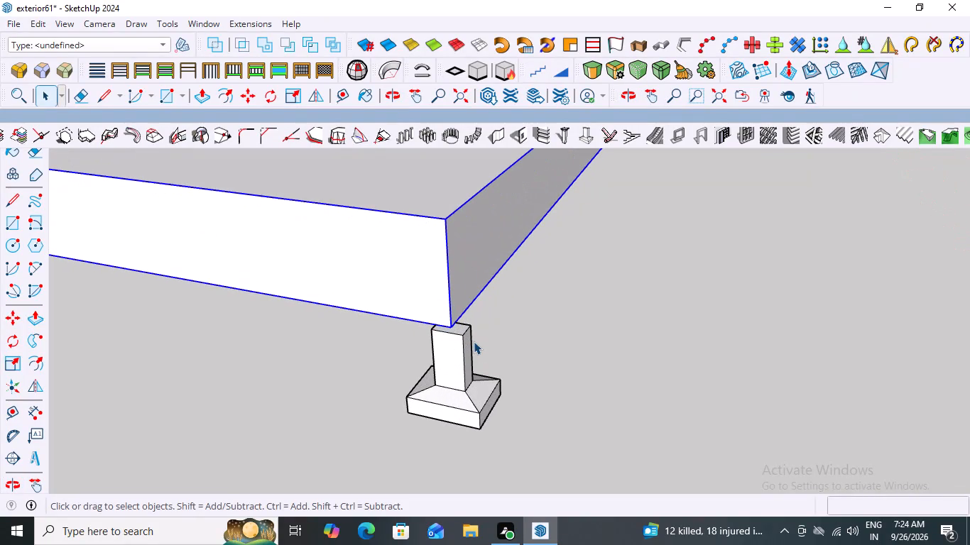
scroll(474, 341, down, 6)
middle_drag(489, 359, 346, 370)
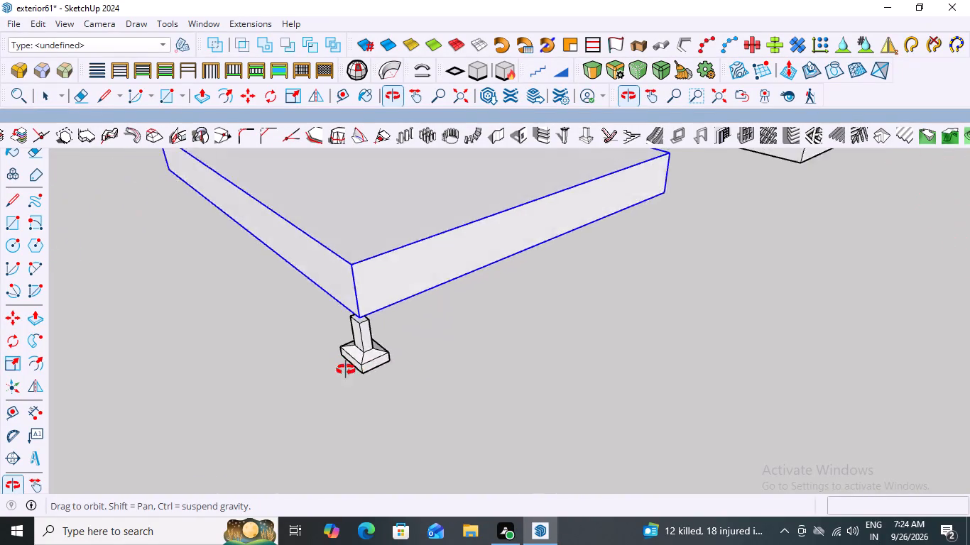
middle_drag(346, 370, 299, 364)
scroll(299, 364, down, 7)
middle_drag(293, 338, 352, 336)
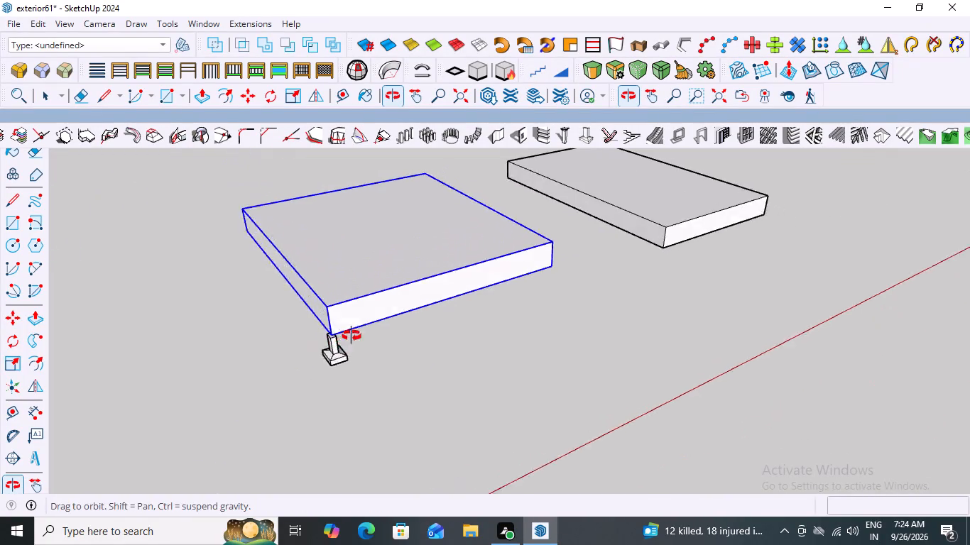
middle_drag(352, 336, 418, 321)
scroll(395, 378, up, 8)
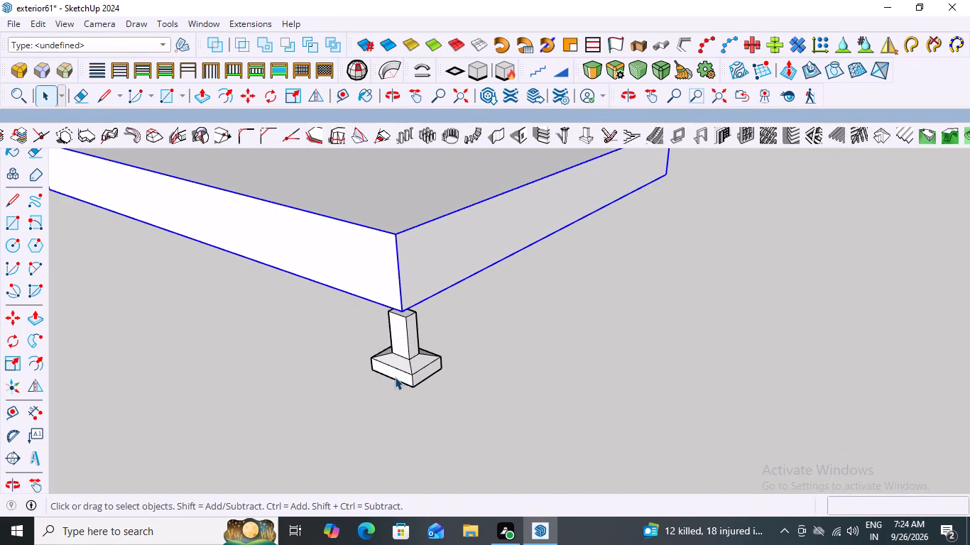
scroll(418, 360, up, 1)
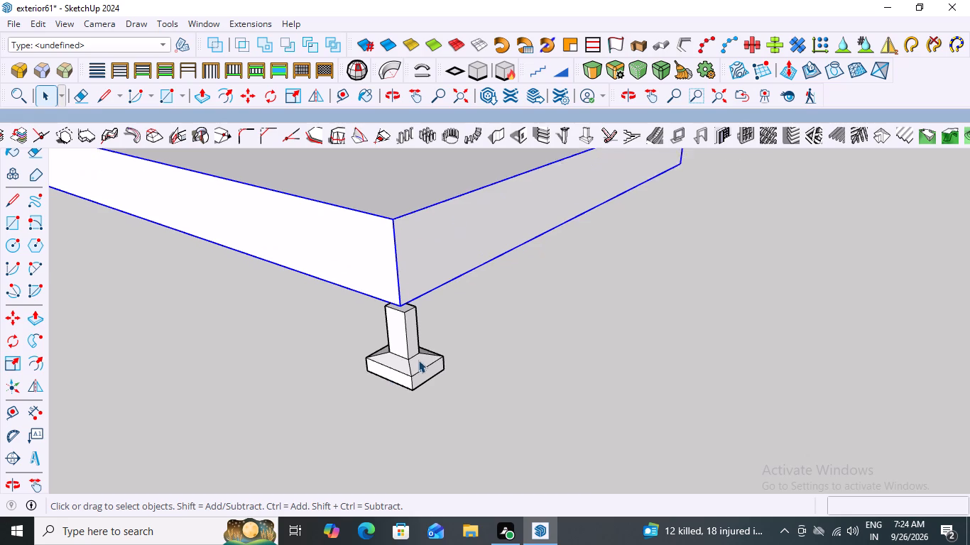
scroll(418, 360, up, 3)
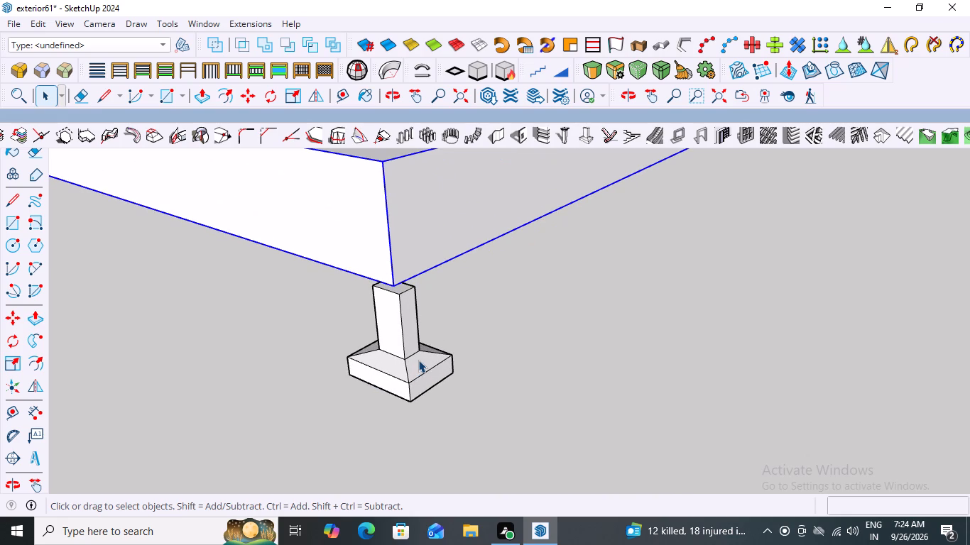
scroll(418, 360, down, 12)
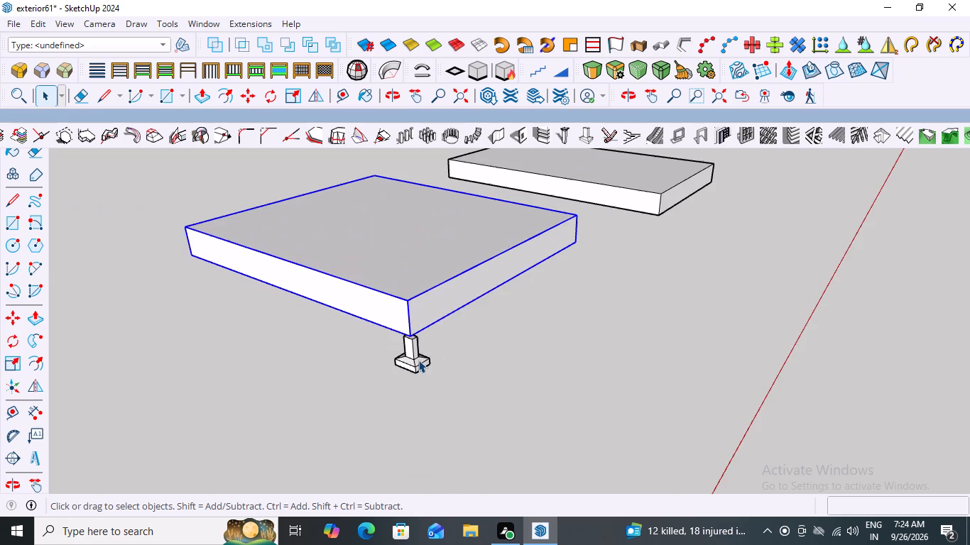
middle_drag(505, 353, 298, 350)
scroll(293, 290, up, 5)
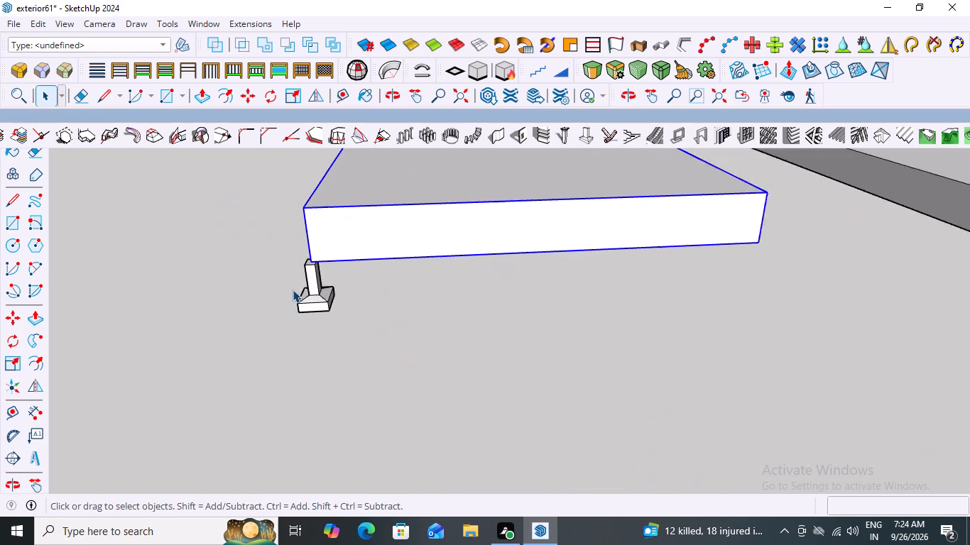
scroll(293, 290, up, 6)
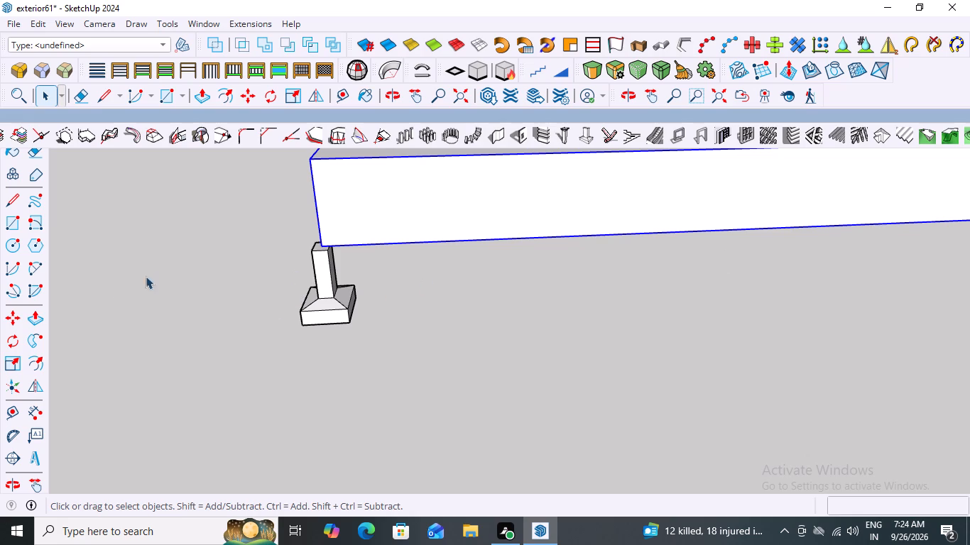
scroll(259, 270, down, 14)
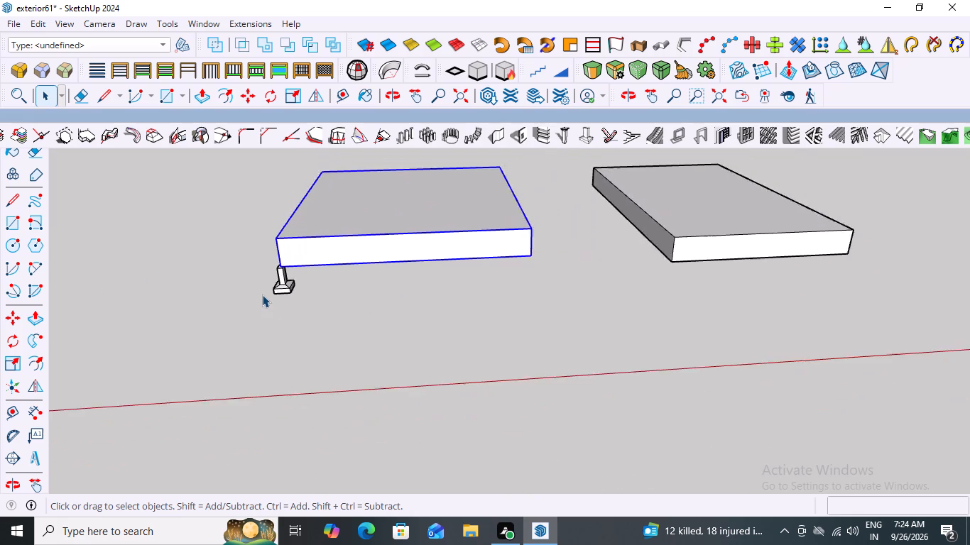
scroll(262, 294, down, 3)
middle_drag(368, 294, 405, 294)
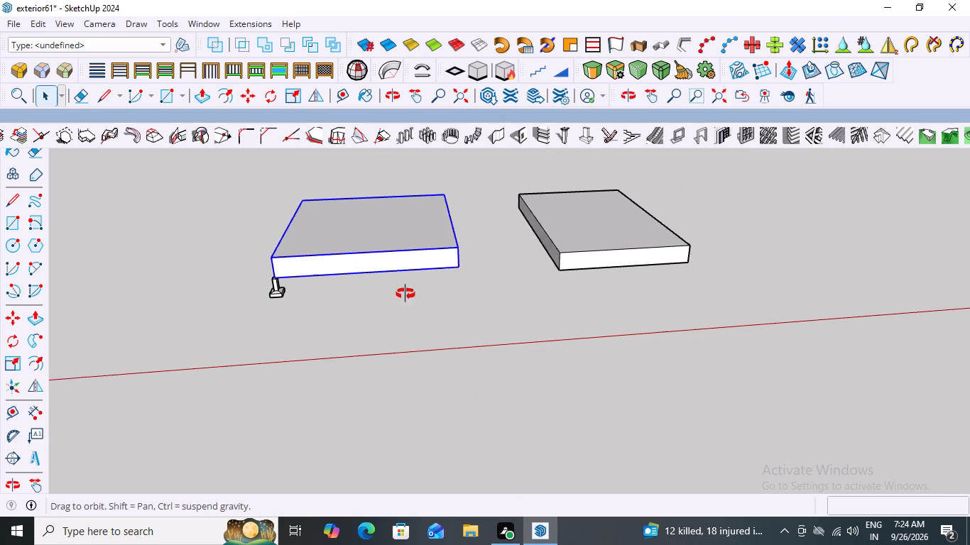
middle_drag(405, 294, 418, 294)
middle_drag(254, 297, 498, 240)
middle_click(498, 240)
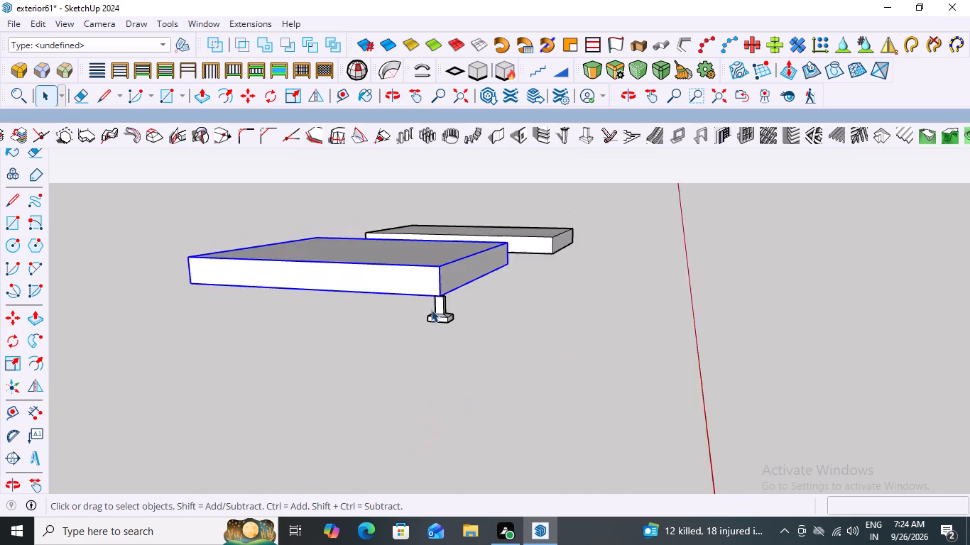
scroll(431, 309, up, 10)
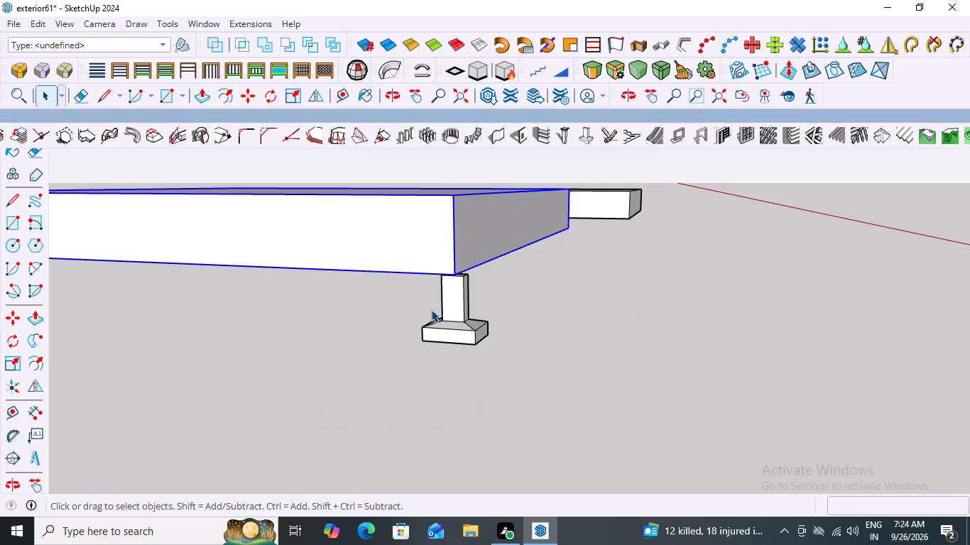
scroll(431, 309, down, 15)
middle_drag(466, 331, 318, 372)
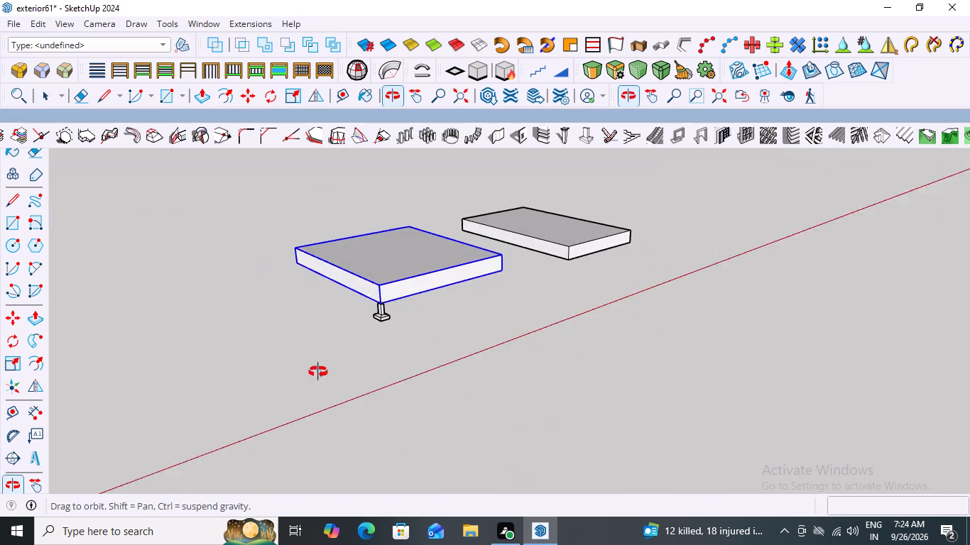
middle_drag(318, 372, 285, 360)
scroll(383, 302, up, 14)
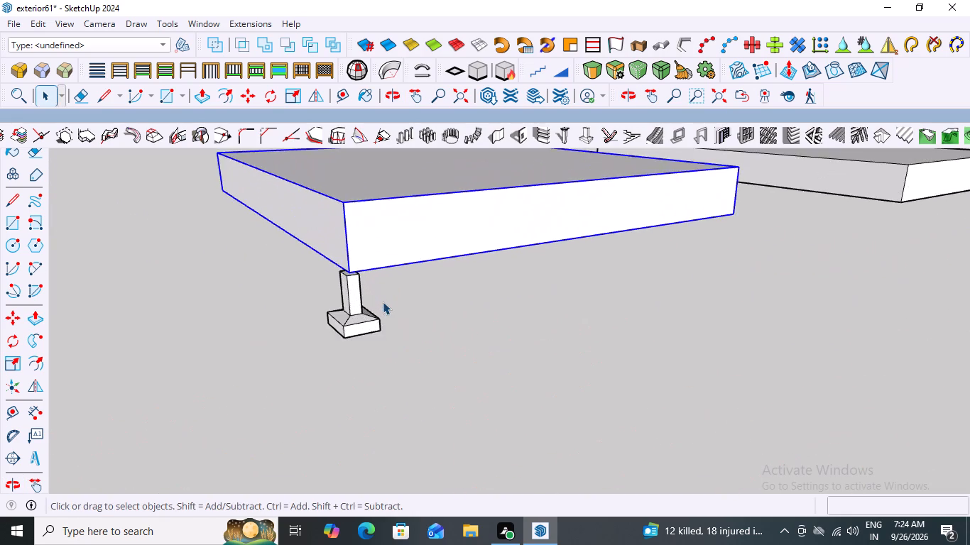
scroll(383, 302, up, 3)
scroll(387, 305, down, 11)
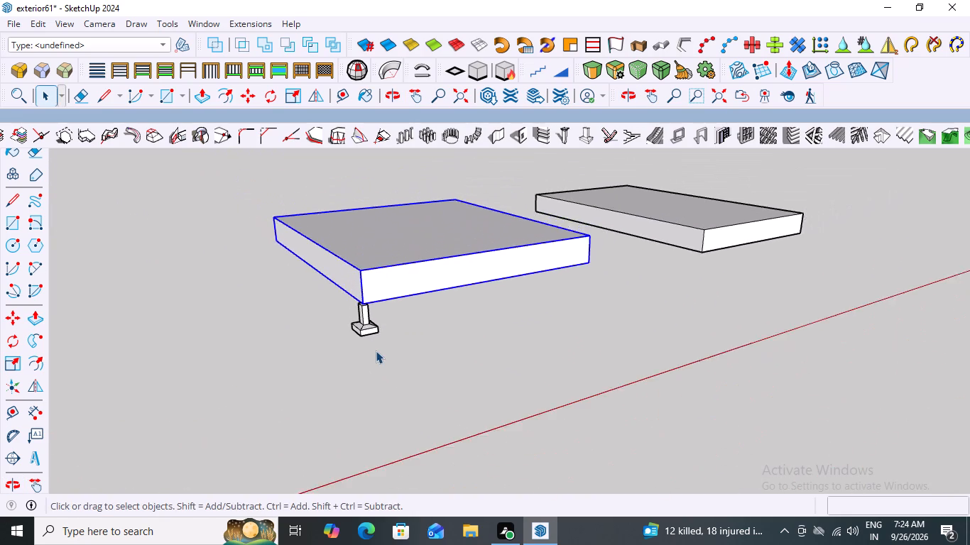
scroll(376, 351, down, 1)
middle_drag(448, 346, 239, 354)
scroll(325, 264, up, 6)
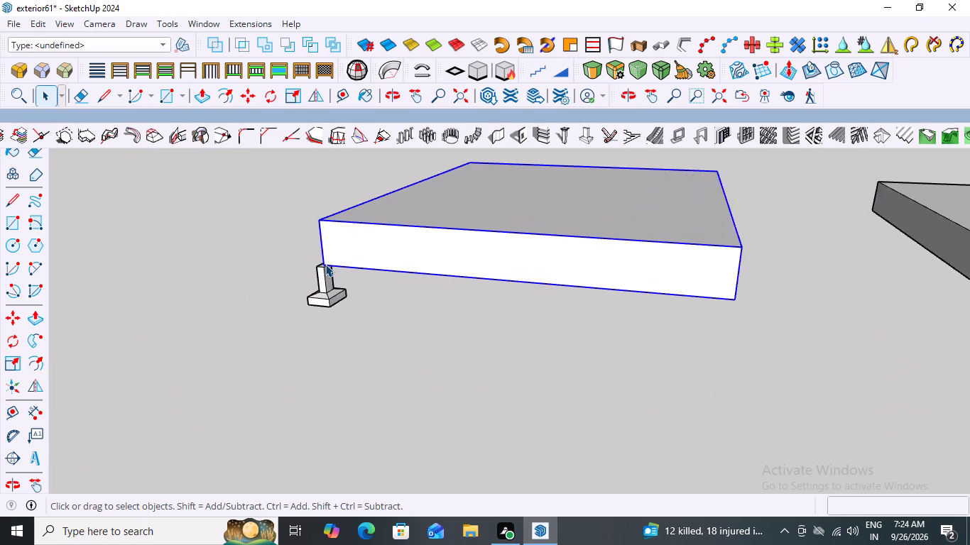
scroll(325, 264, up, 6)
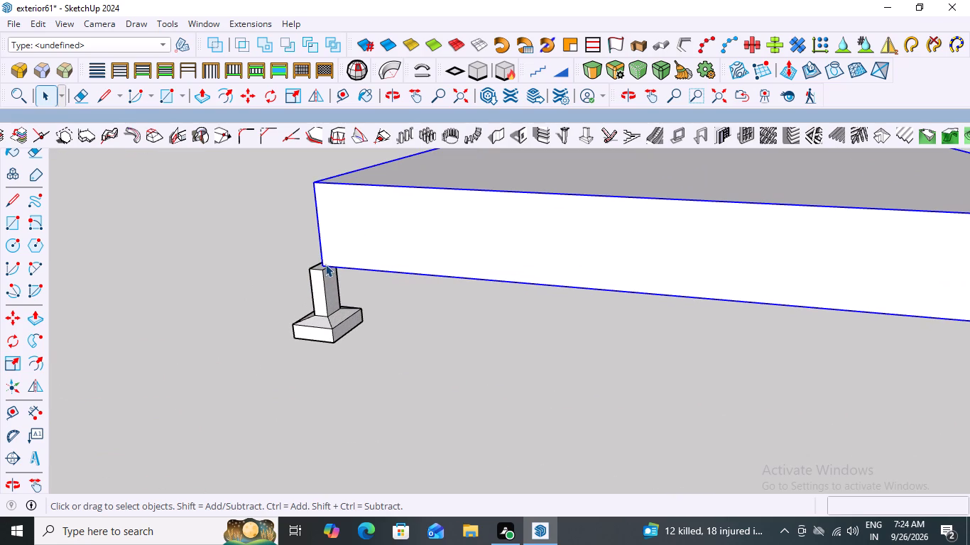
scroll(325, 264, down, 3)
middle_drag(310, 292, 416, 333)
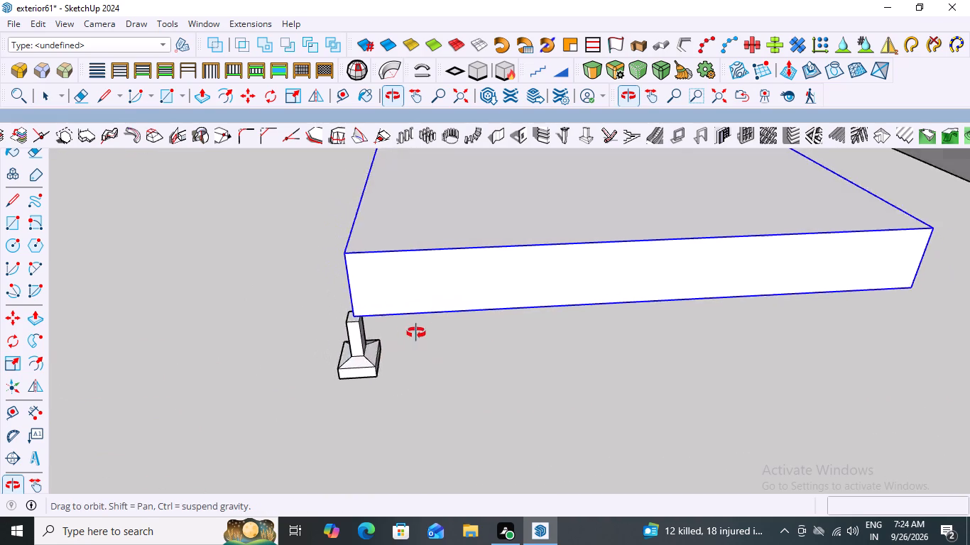
middle_drag(416, 333, 488, 308)
scroll(411, 365, up, 3)
Move the foundation horizontally about 11" so the top corner of its column lines up with the block's bottom corner.
middle_drag(350, 357, 442, 356)
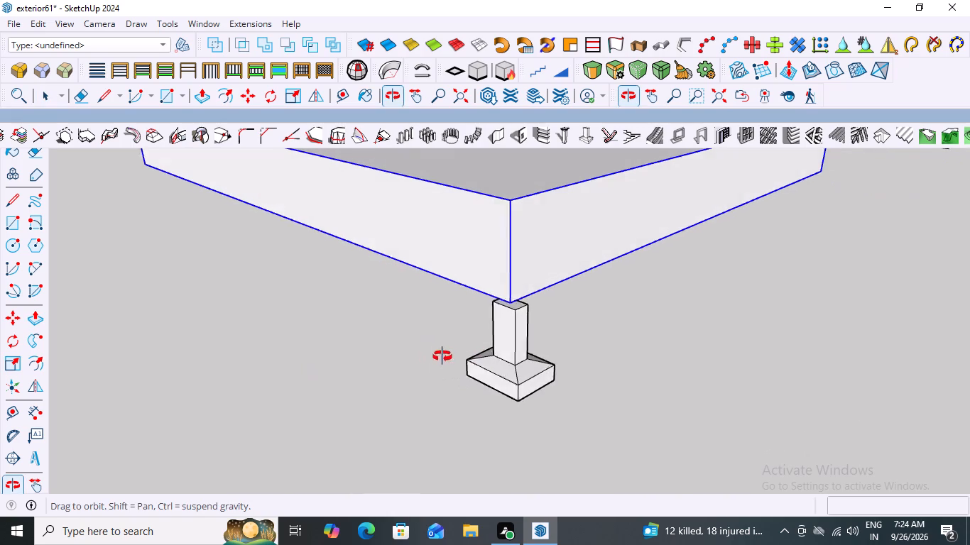
middle_drag(442, 356, 442, 356)
scroll(537, 385, up, 3)
click(525, 321)
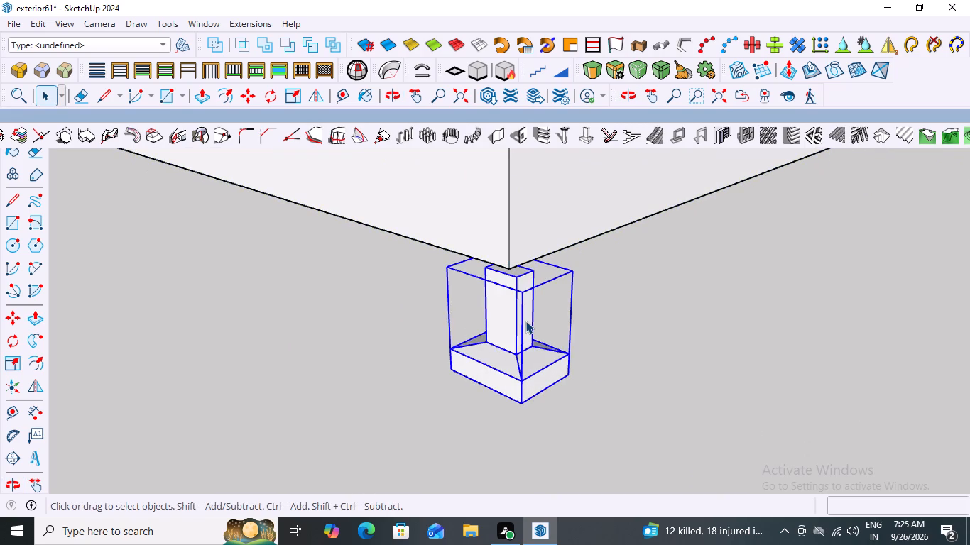
scroll(516, 358, up, 2)
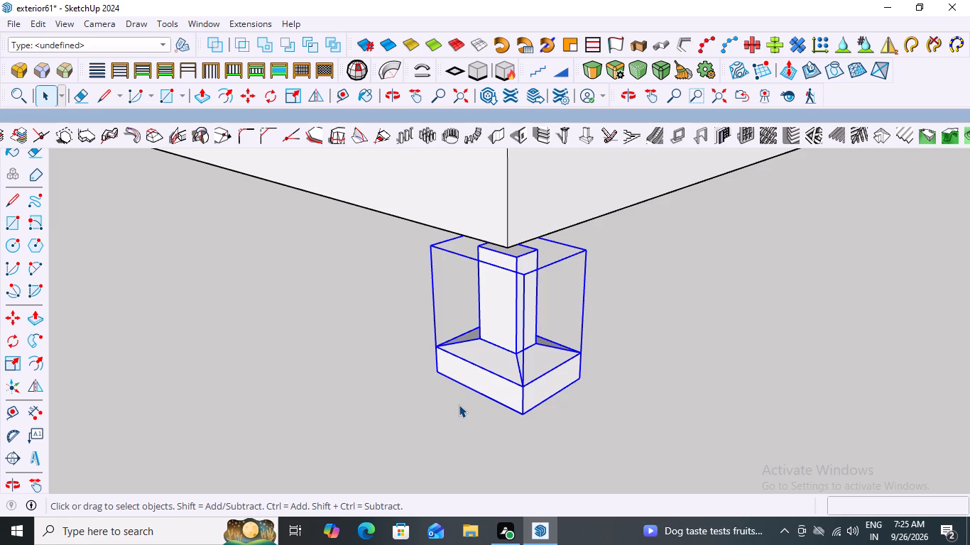
key(m)
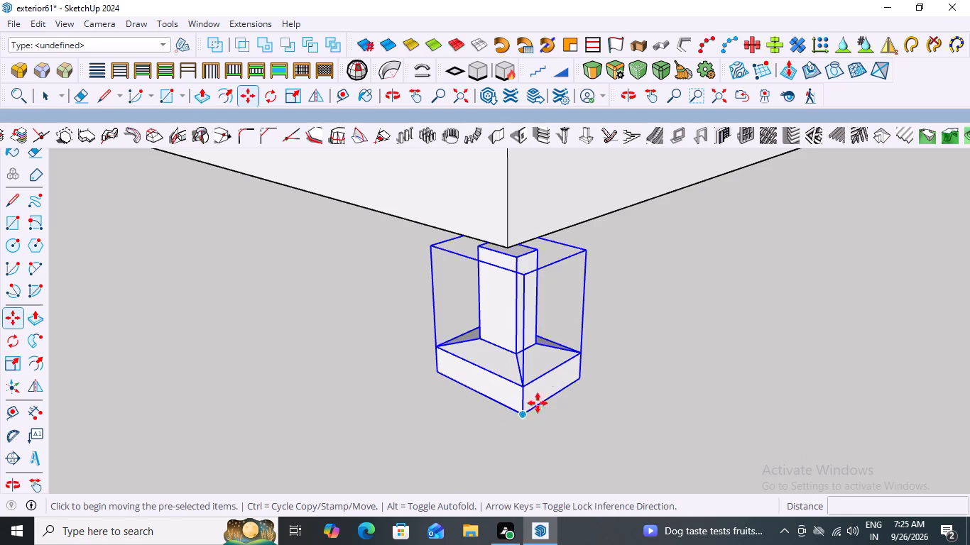
click(523, 412)
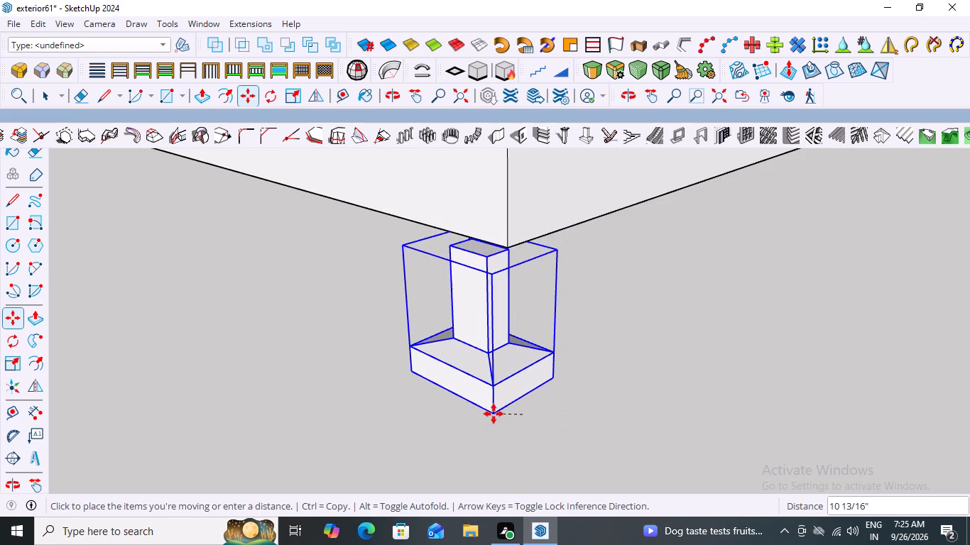
click(494, 412)
scroll(347, 404, down, 3)
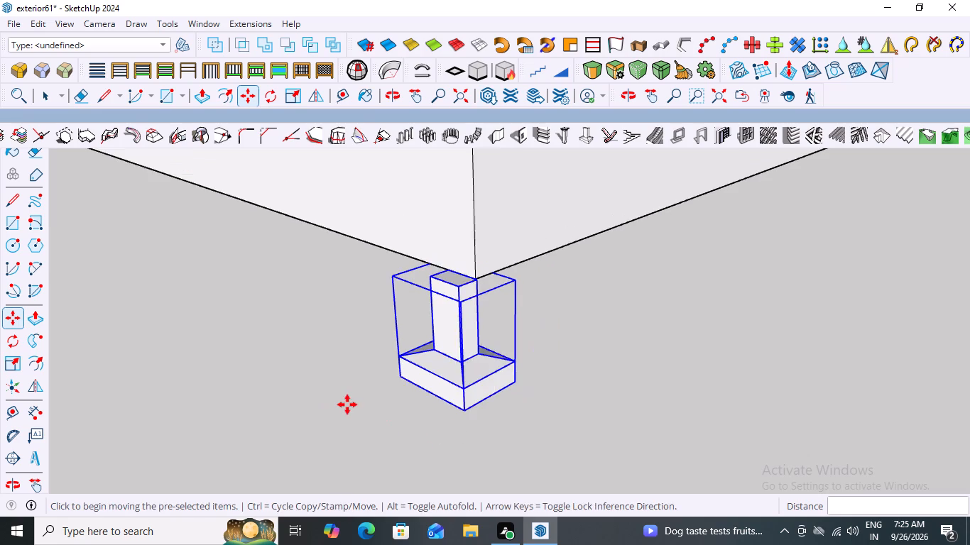
scroll(347, 404, down, 5)
middle_drag(525, 411, 543, 397)
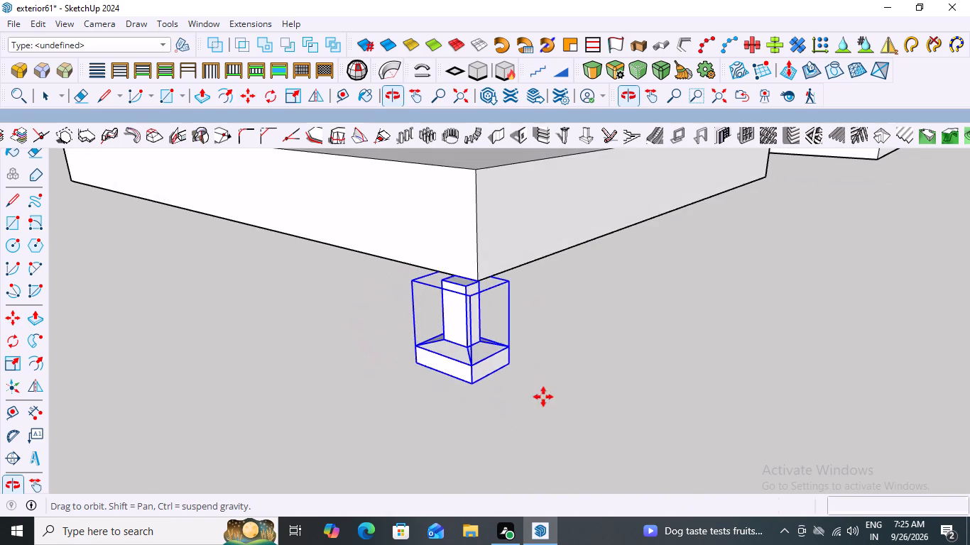
scroll(442, 358, up, 6)
key(space)
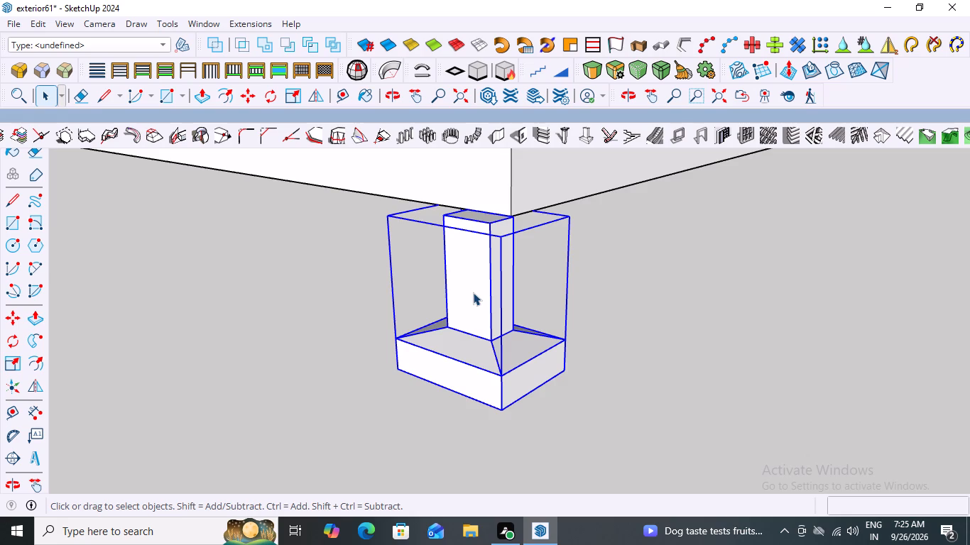
Build a second foundation using the dimensions of custom setting 1.
scroll(473, 292, down, 17)
scroll(510, 318, up, 3)
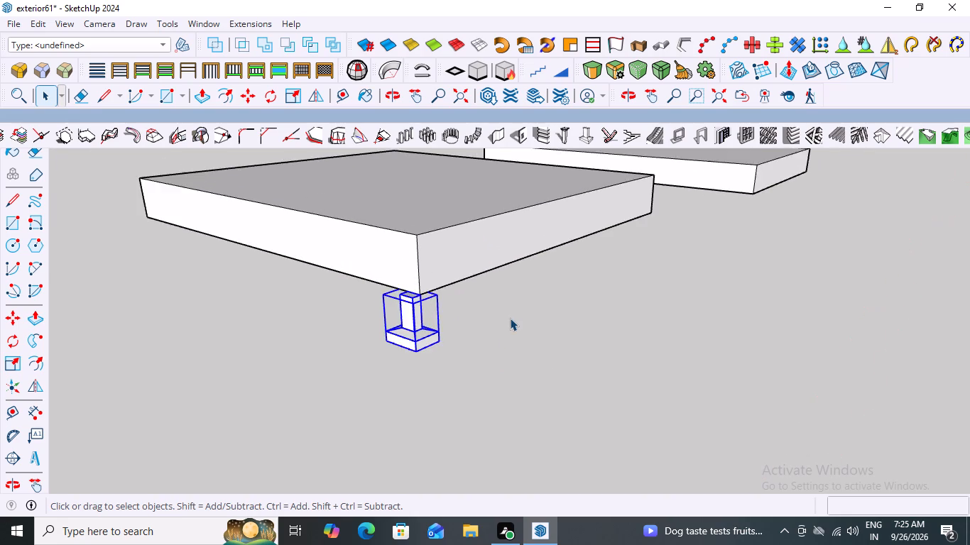
scroll(510, 318, up, 5)
scroll(414, 293, down, 2)
middle_drag(542, 300, 400, 319)
scroll(400, 319, down, 1)
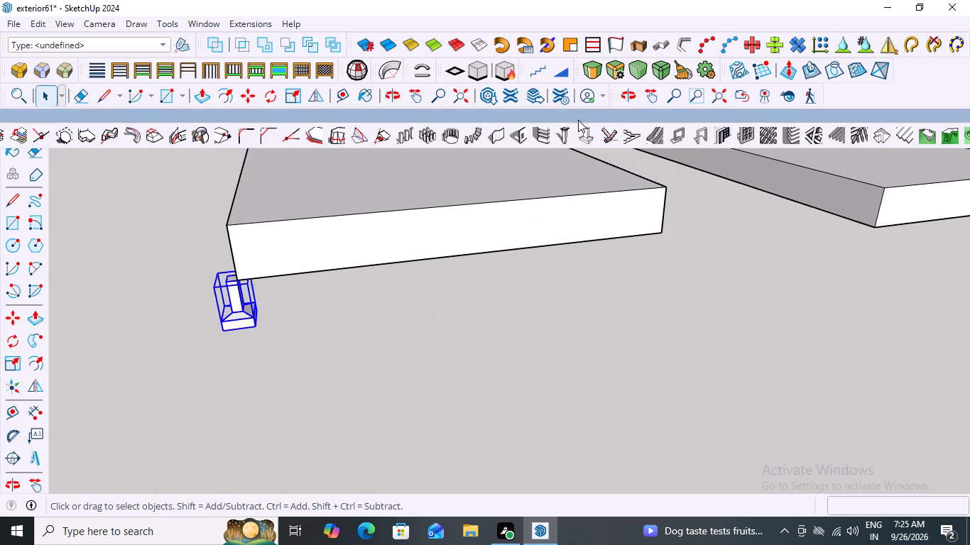
click(588, 139)
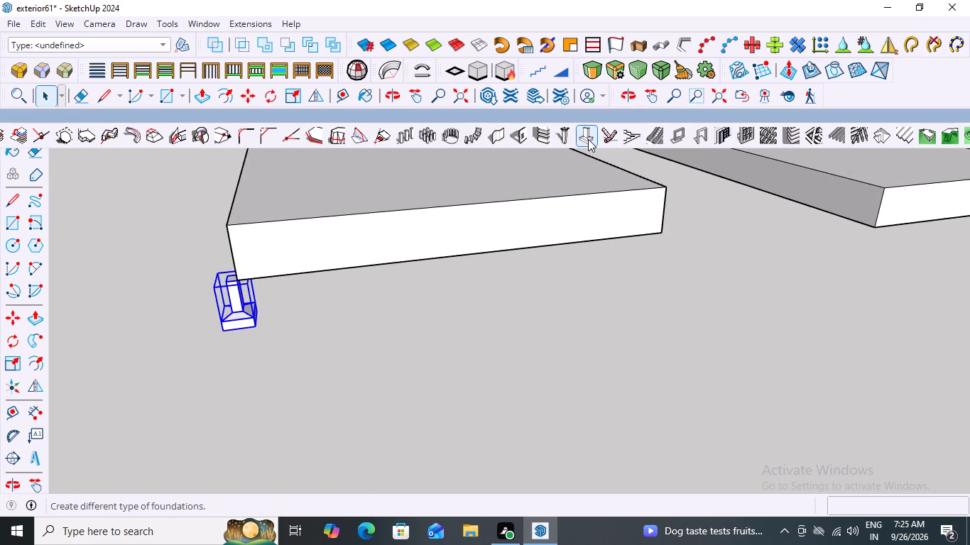
click(108, 305)
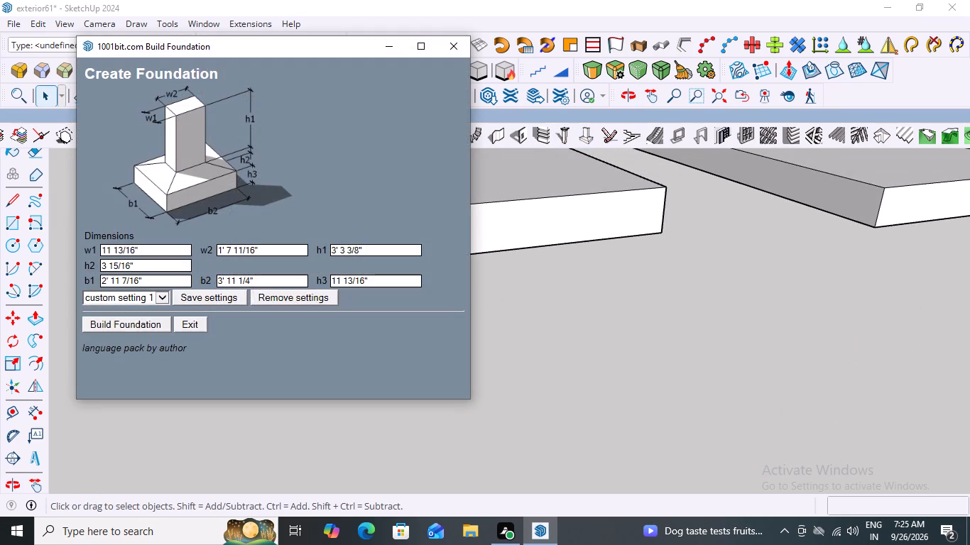
click(135, 325)
Place the foundation under the block's bottom corner nearest the second block and red axis, rotated about 90° along the edge facing the second block.
middle_drag(611, 251, 492, 276)
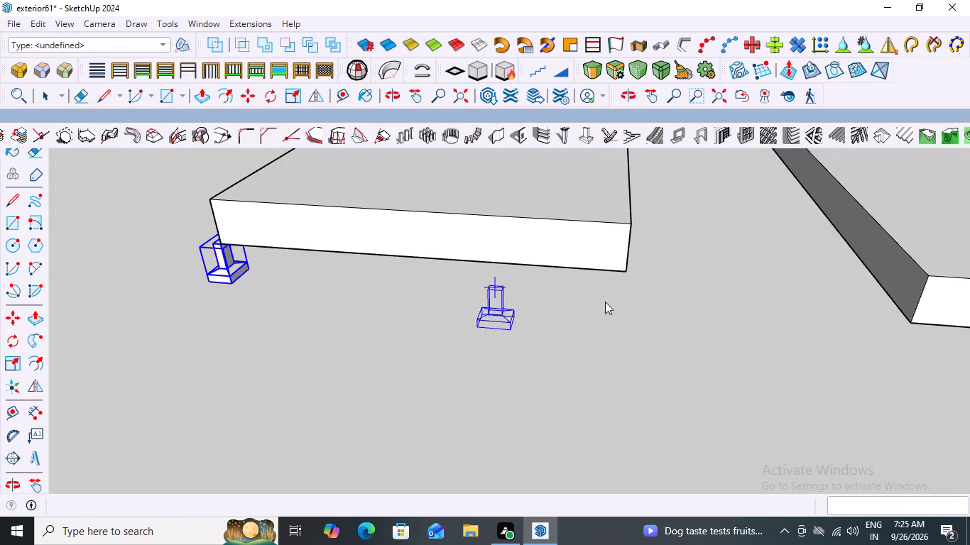
scroll(618, 306, up, 7)
middle_drag(682, 270, 480, 280)
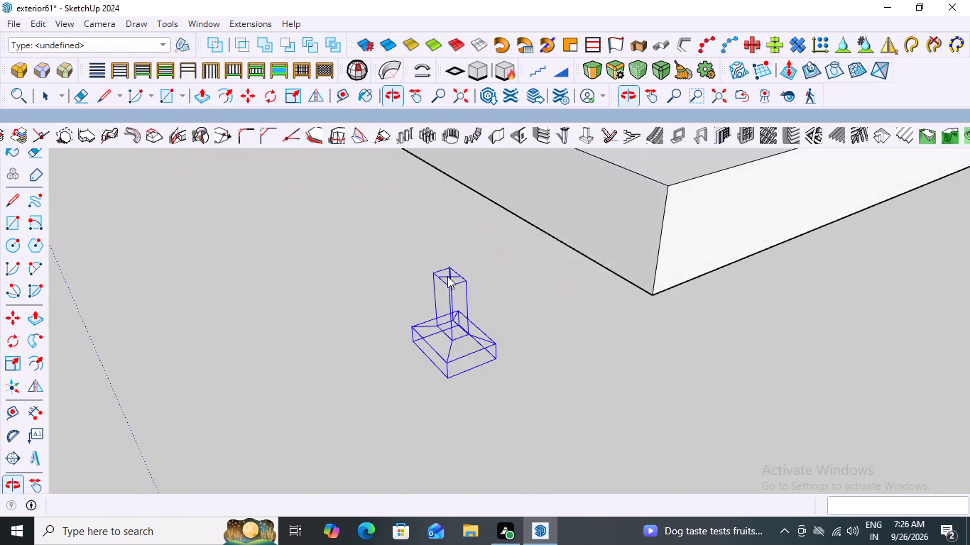
scroll(447, 276, down, 5)
scroll(606, 314, up, 9)
scroll(509, 317, up, 4)
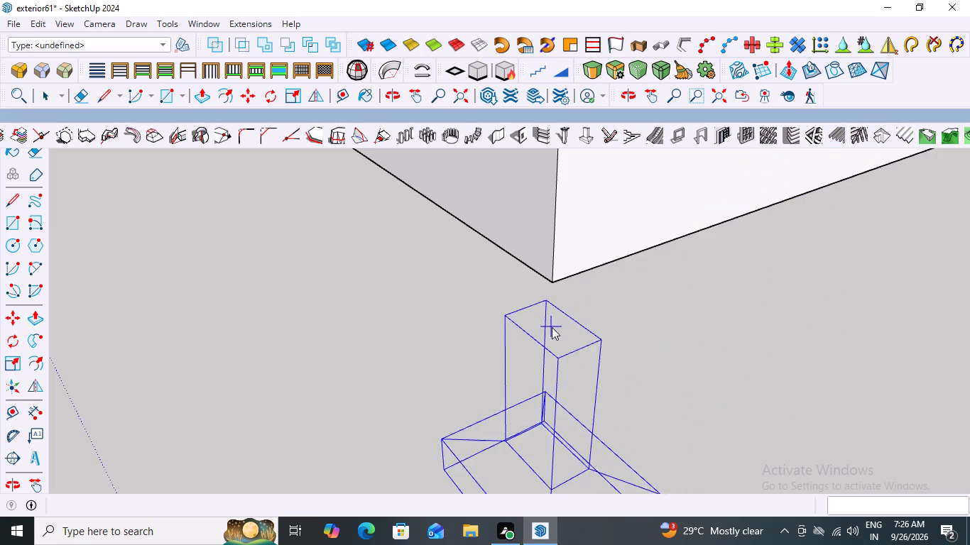
scroll(582, 317, down, 7)
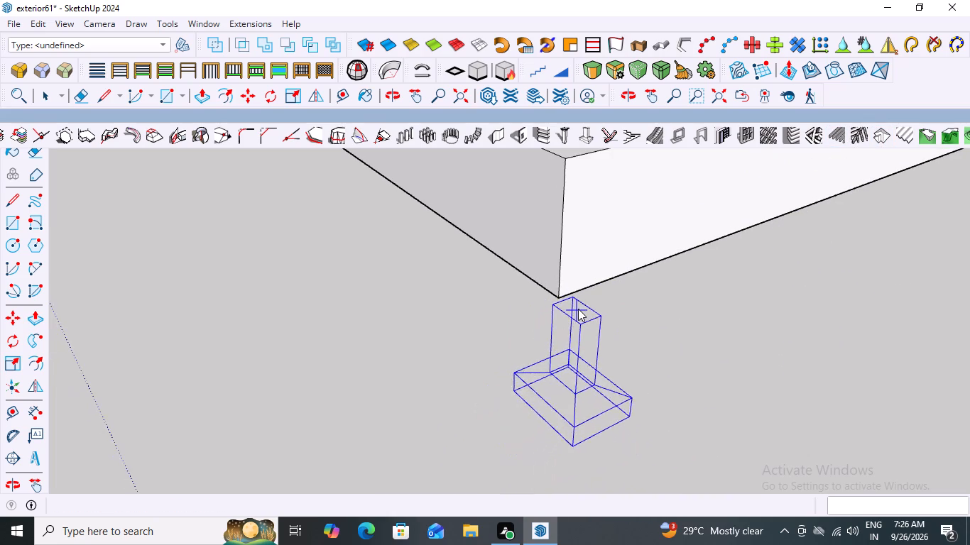
scroll(578, 309, up, 2)
scroll(578, 309, down, 14)
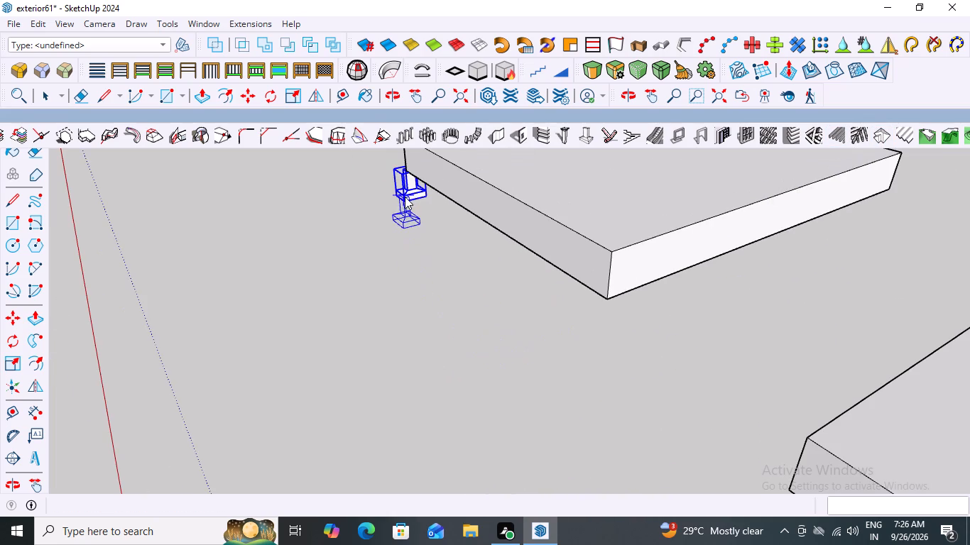
scroll(660, 366, up, 7)
scroll(599, 277, up, 7)
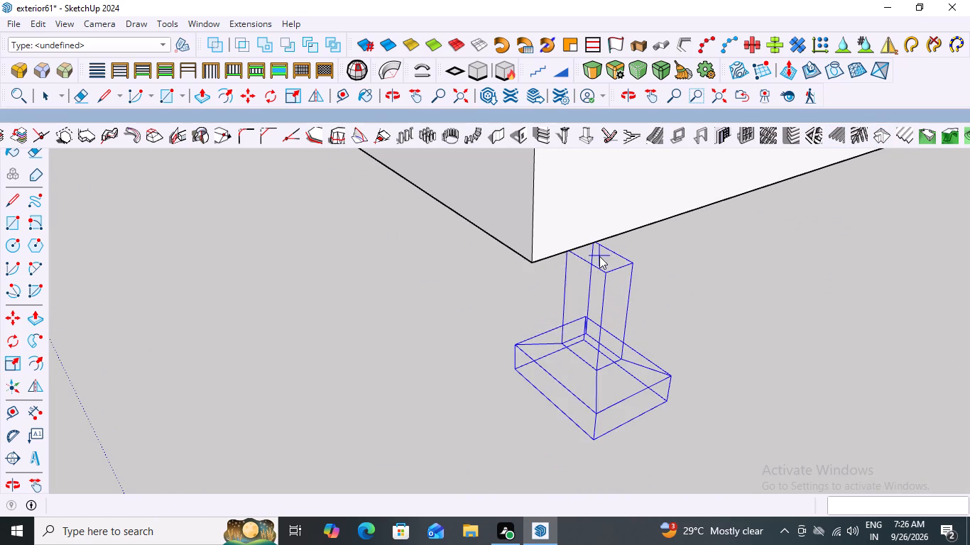
click(530, 262)
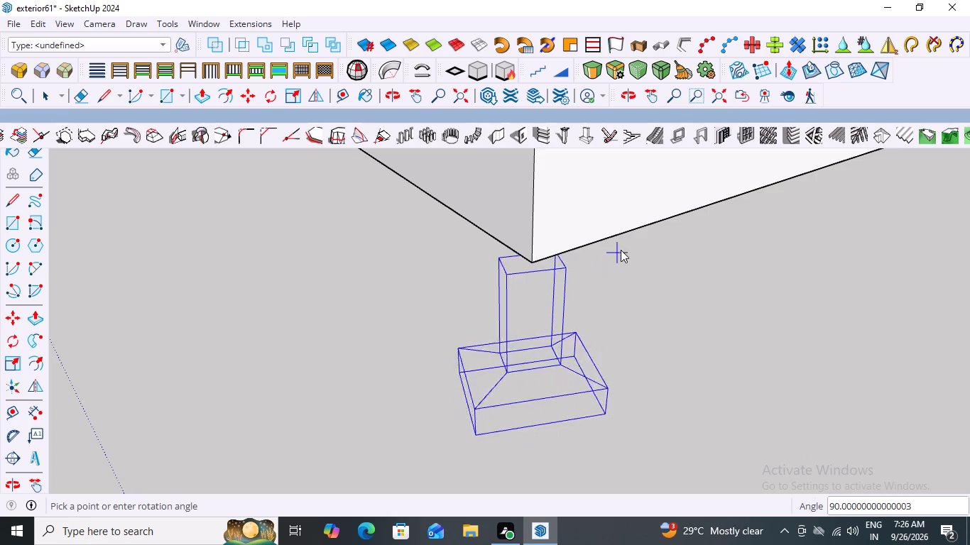
click(631, 241)
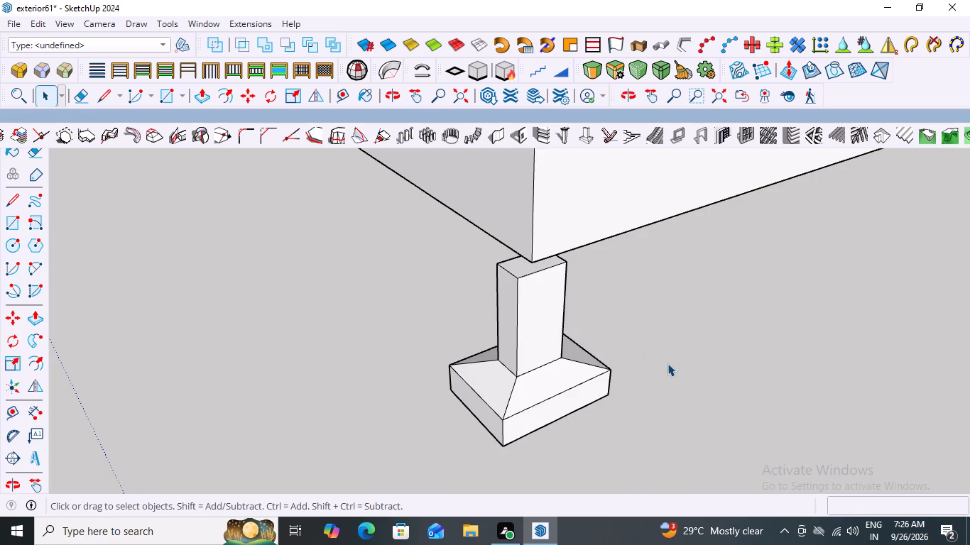
Examine from near and far how the two foundations sit under the block beside the second block.
scroll(667, 363, down, 20)
scroll(667, 363, down, 3)
scroll(423, 470, up, 1)
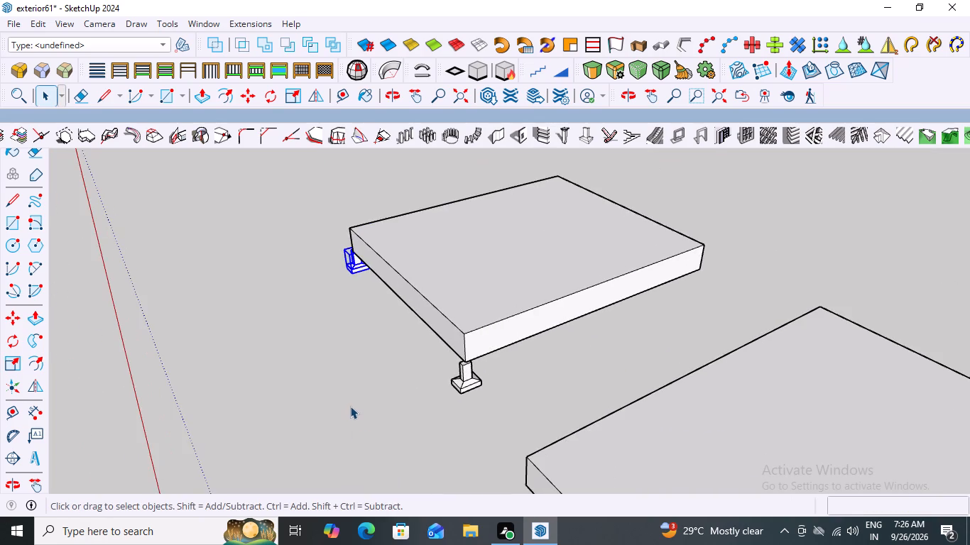
scroll(349, 405, up, 4)
scroll(479, 316, down, 13)
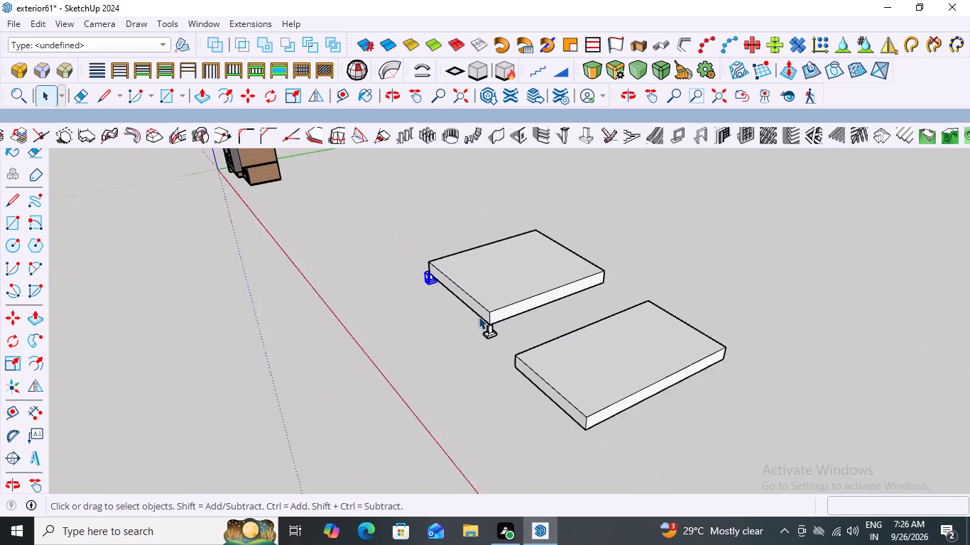
scroll(213, 353, down, 6)
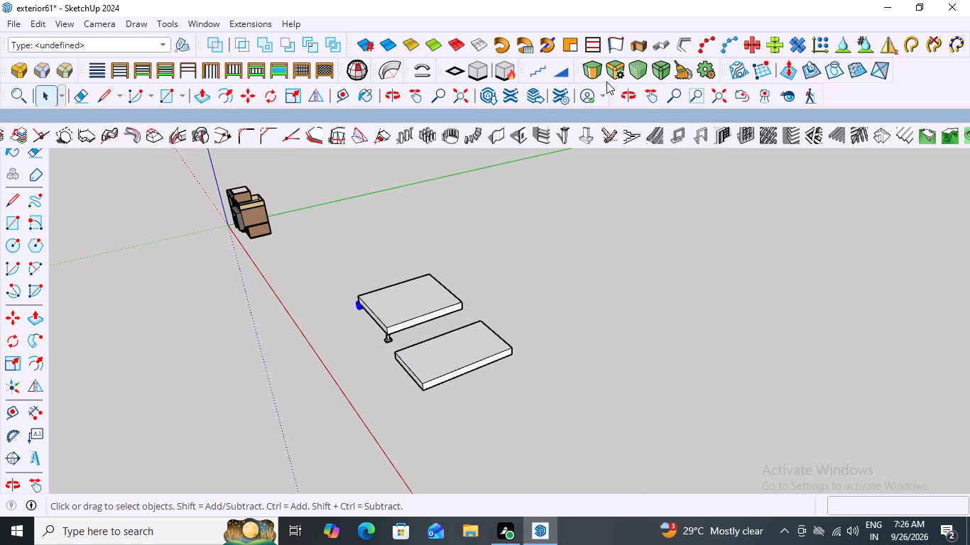
scroll(413, 331, up, 15)
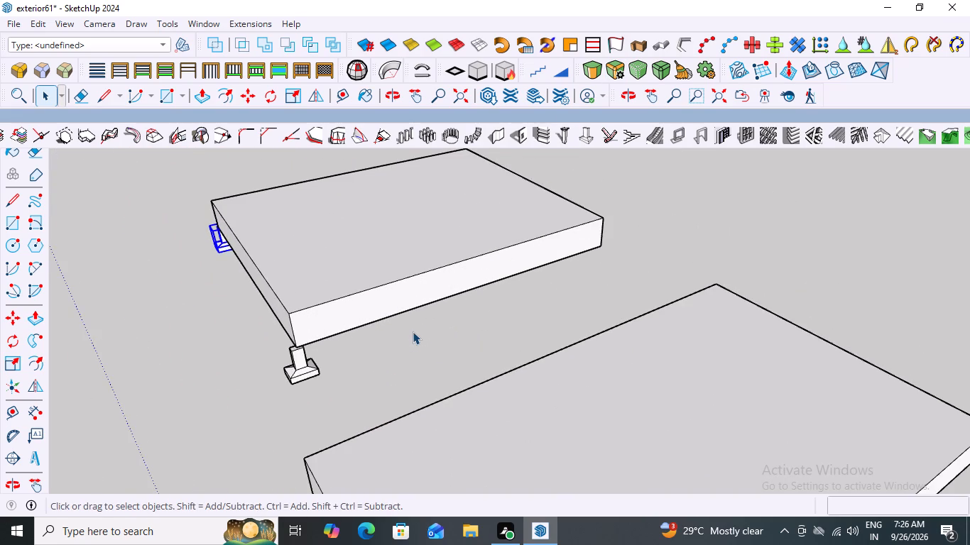
scroll(413, 331, up, 2)
scroll(413, 331, down, 7)
Round the supported block's vertical corner edge facing the second block, away from the foundations, with about 14' 3 1/2" offset and 6 segments.
middle_drag(702, 231, 670, 246)
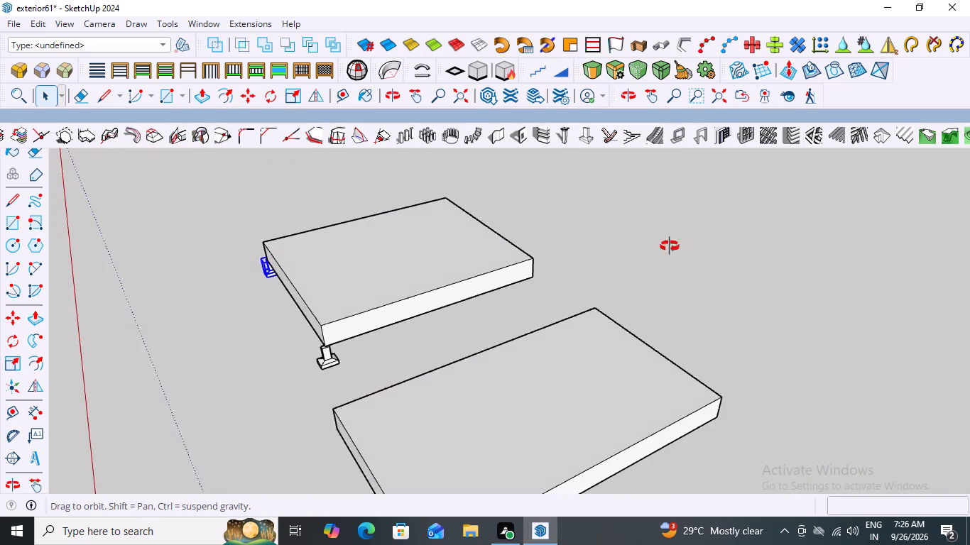
middle_drag(670, 246, 562, 258)
scroll(438, 284, up, 3)
double_click(355, 229)
click(351, 231)
scroll(398, 305, up, 4)
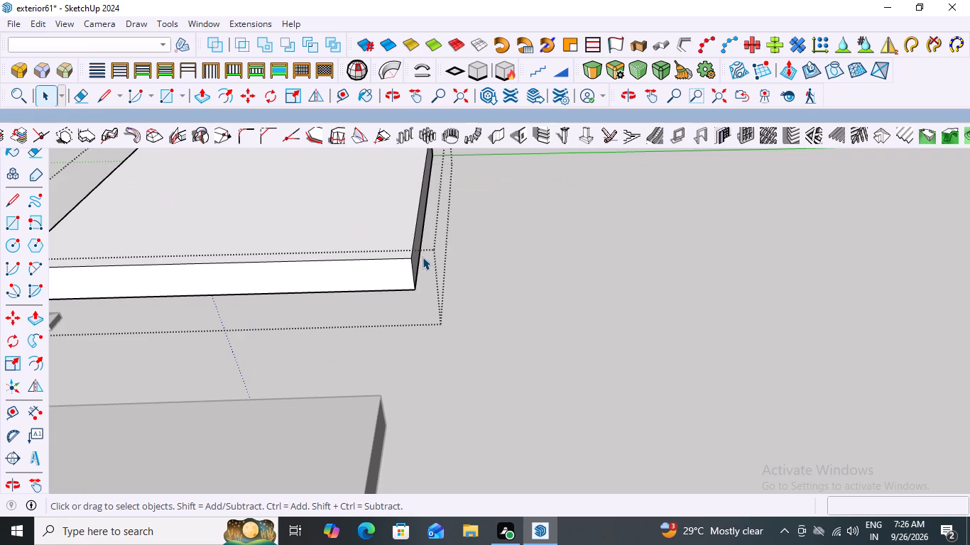
click(413, 271)
click(594, 73)
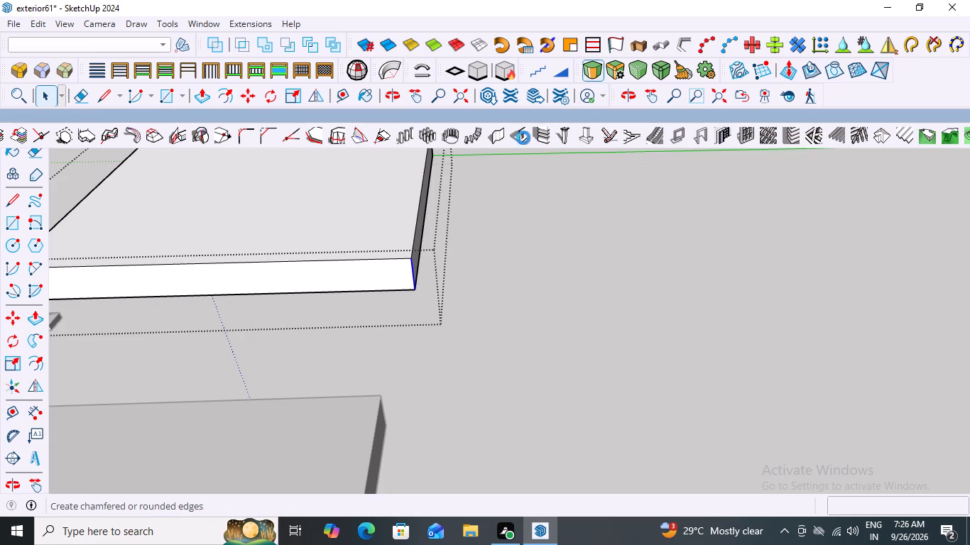
click(413, 273)
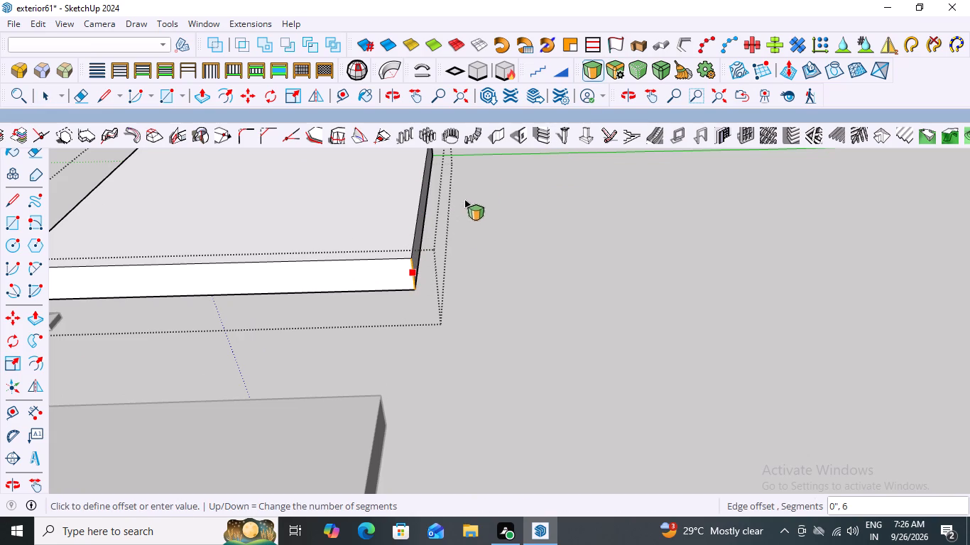
click(314, 285)
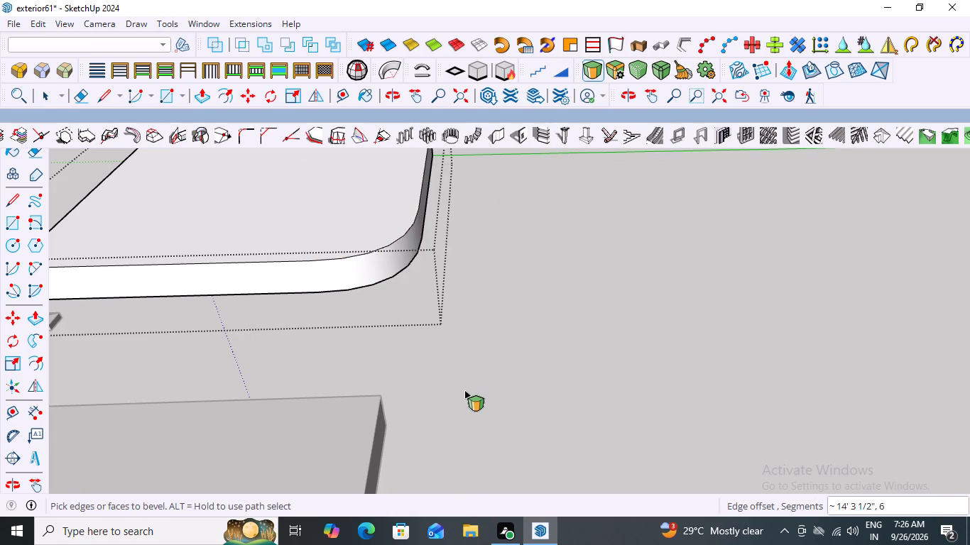
scroll(464, 390, down, 10)
scroll(470, 319, up, 3)
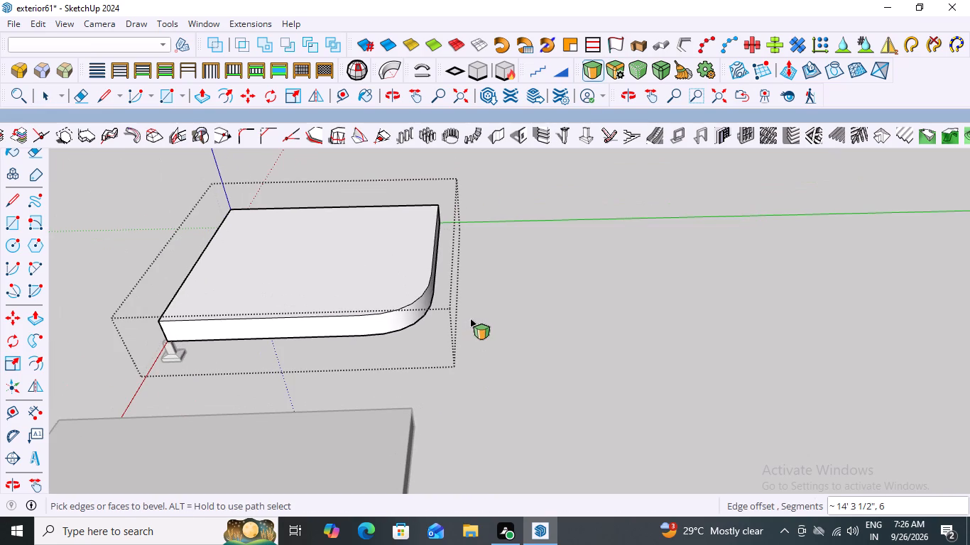
key(space)
double_click(470, 319)
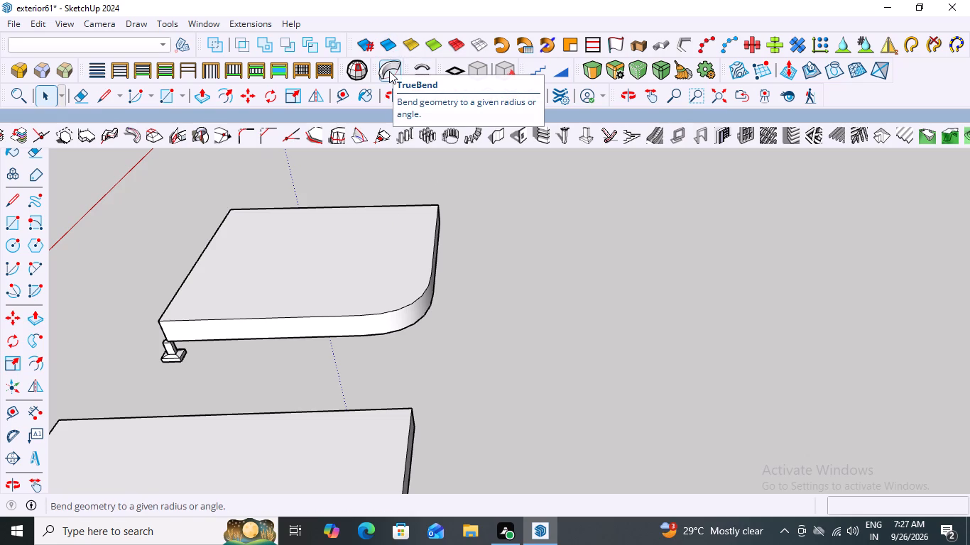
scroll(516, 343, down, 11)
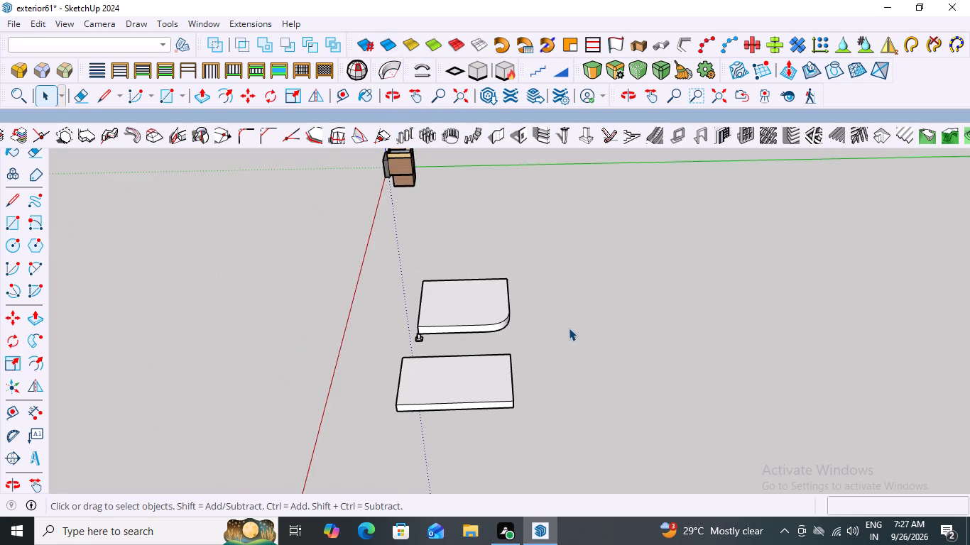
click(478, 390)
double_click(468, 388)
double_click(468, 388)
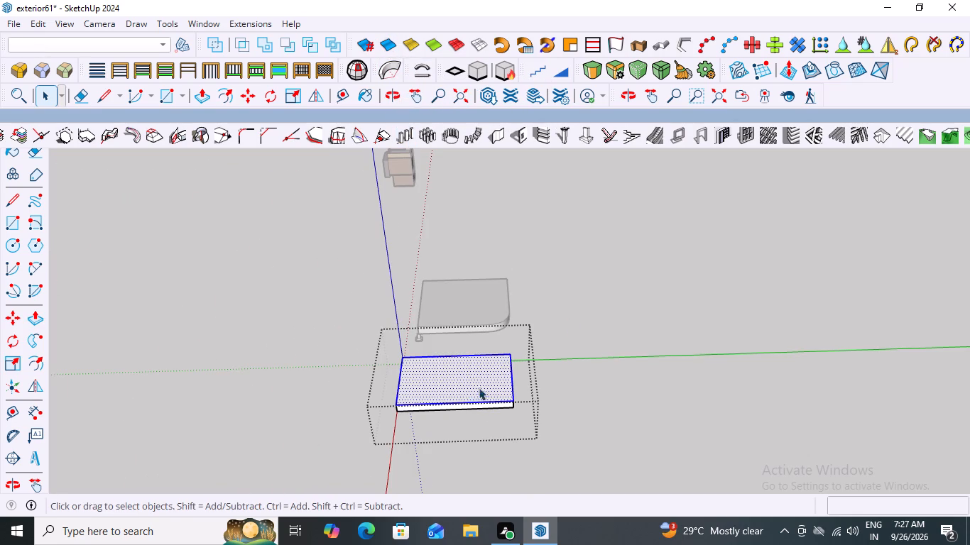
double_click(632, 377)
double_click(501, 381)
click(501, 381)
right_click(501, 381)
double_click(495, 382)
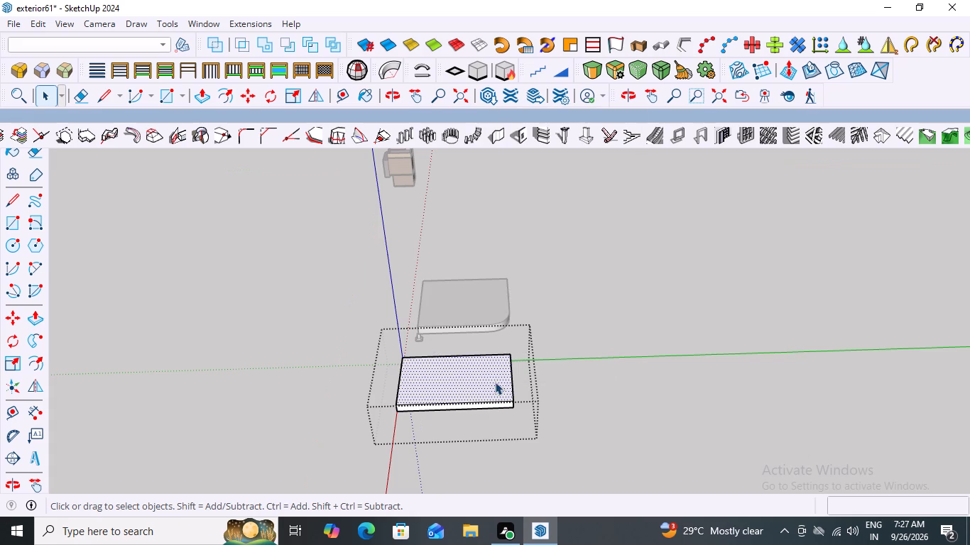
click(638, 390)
Bend the second block sideways with TrueBend by about 29.4°, giving it curved ends.
click(488, 393)
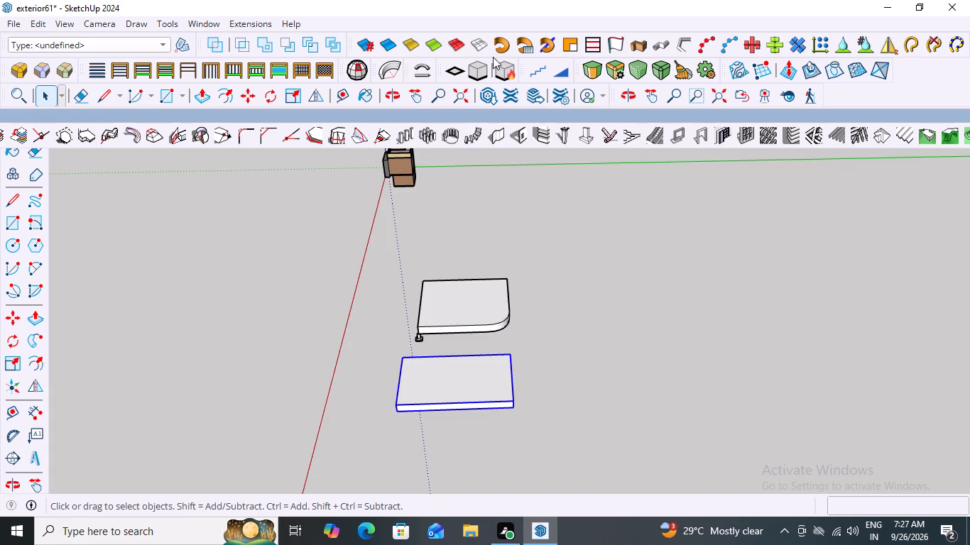
click(393, 67)
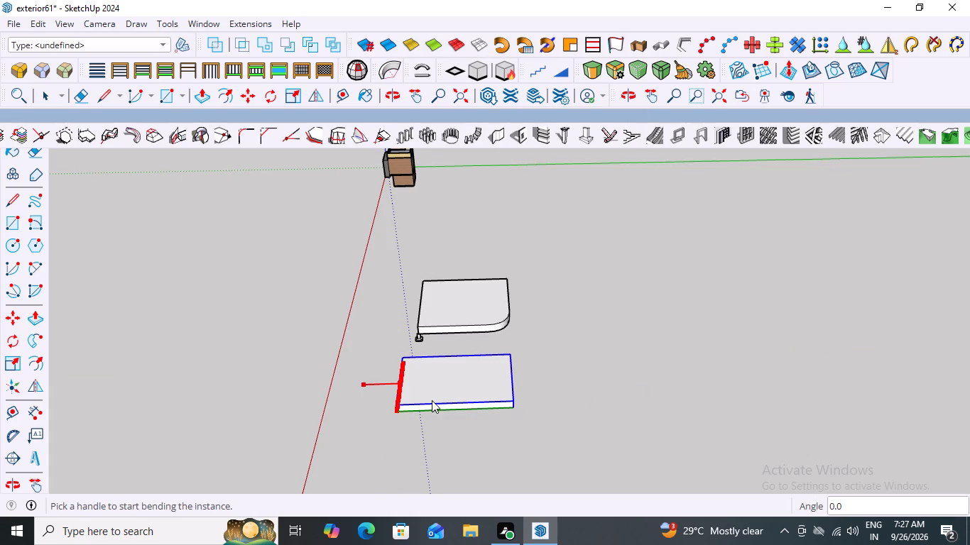
scroll(432, 400, down, 2)
scroll(300, 431, up, 4)
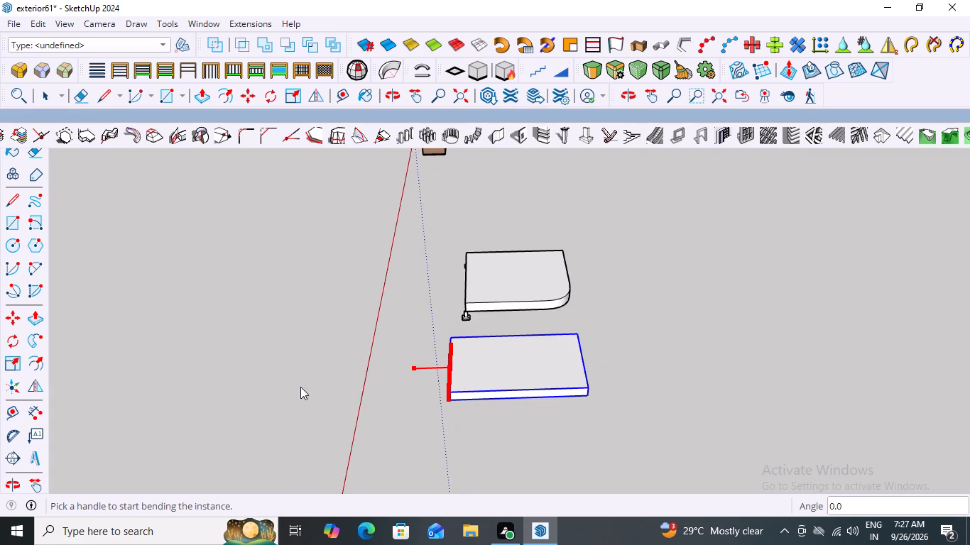
scroll(300, 385, up, 4)
drag(484, 358, 557, 352)
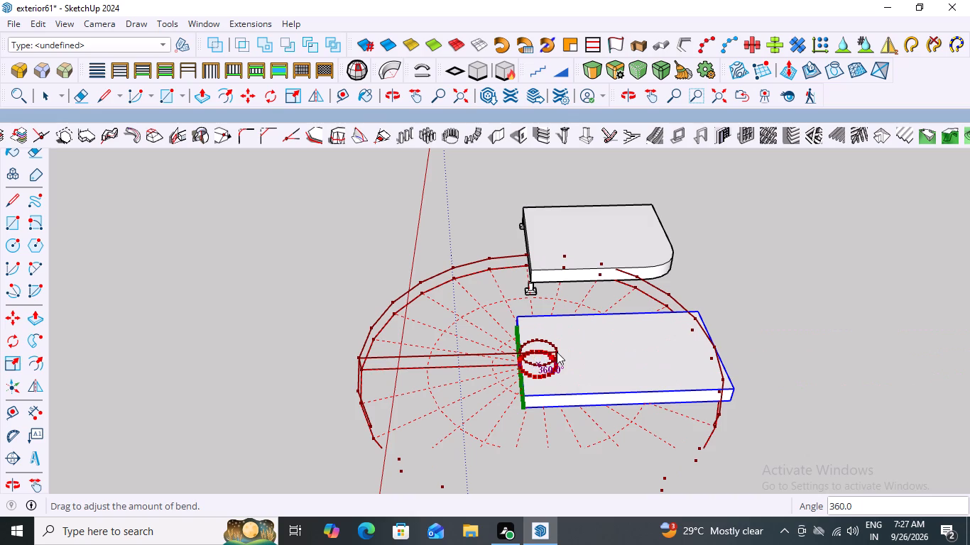
drag(557, 352, 481, 365)
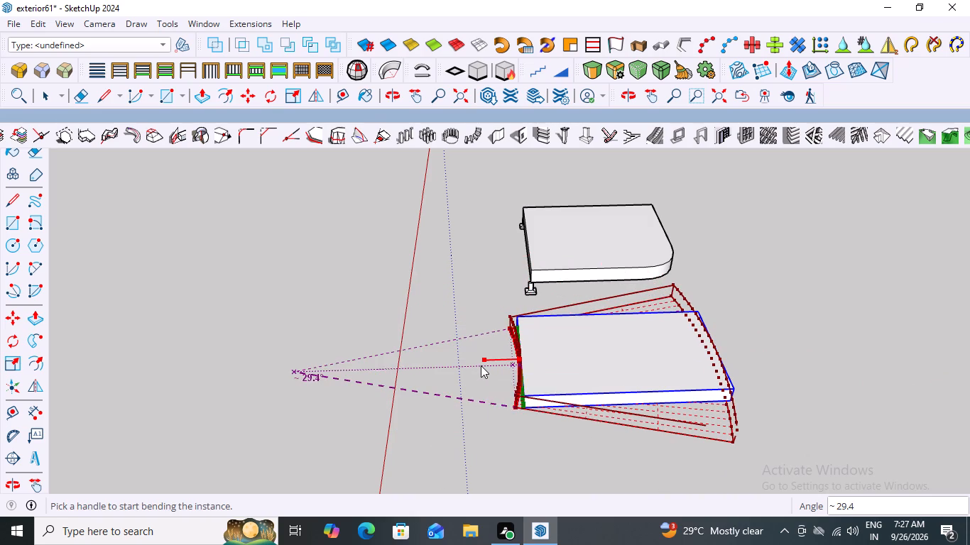
key(Return)
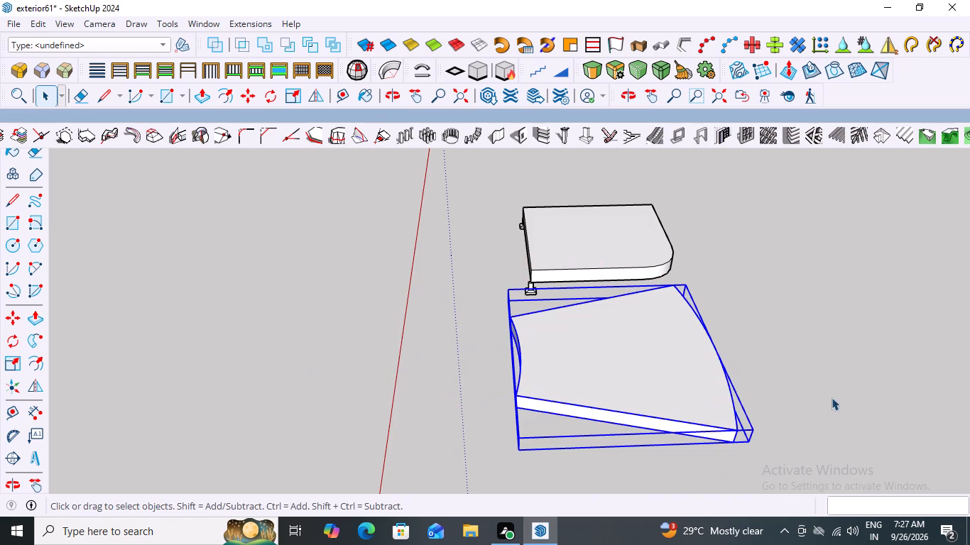
key(space)
click(773, 354)
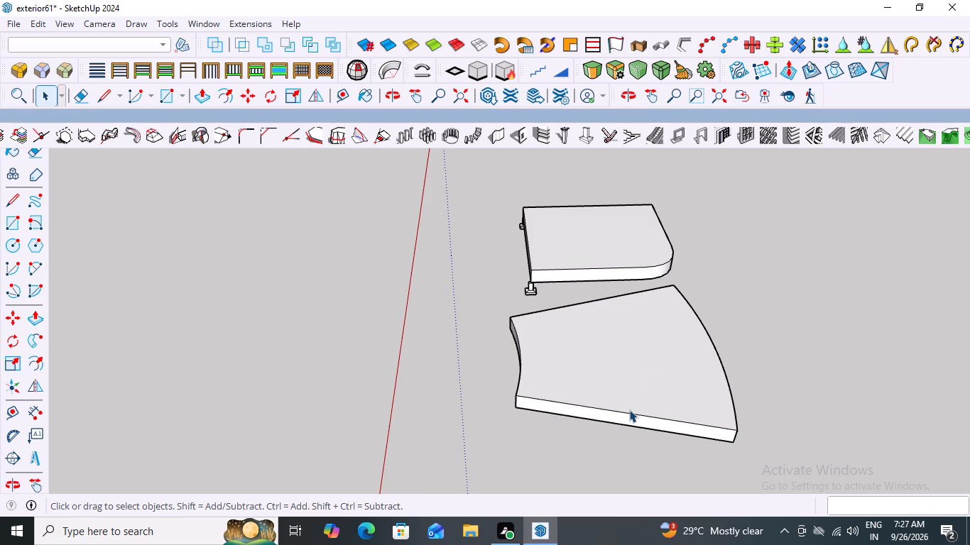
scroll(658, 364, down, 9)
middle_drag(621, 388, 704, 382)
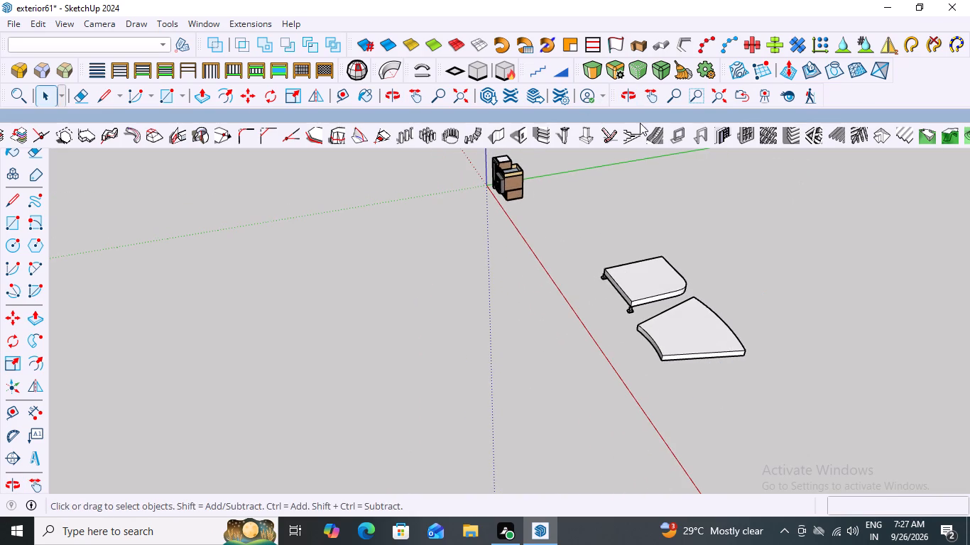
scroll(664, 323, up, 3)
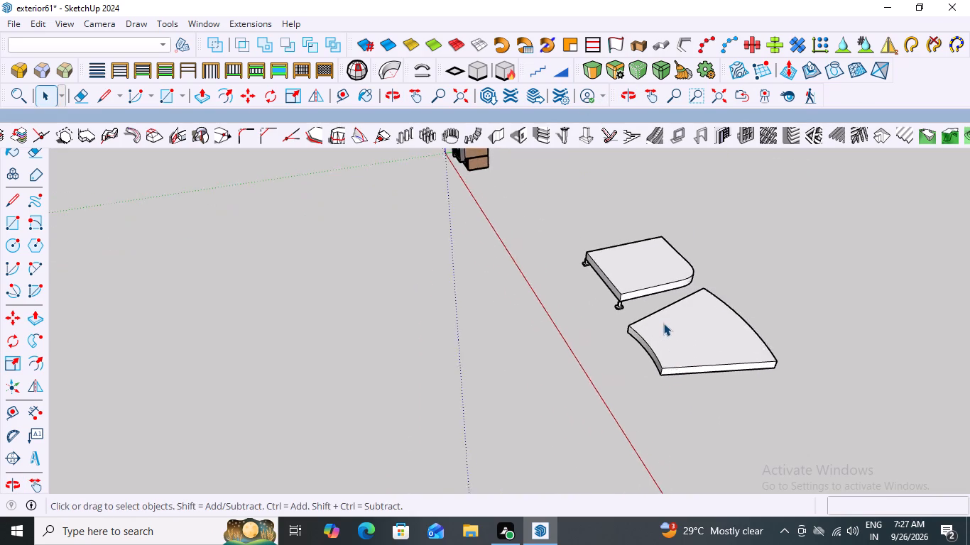
Examine the rounded block on its foundations and the bent second block from near, far and the opposite side.
scroll(663, 323, up, 4)
scroll(663, 323, down, 4)
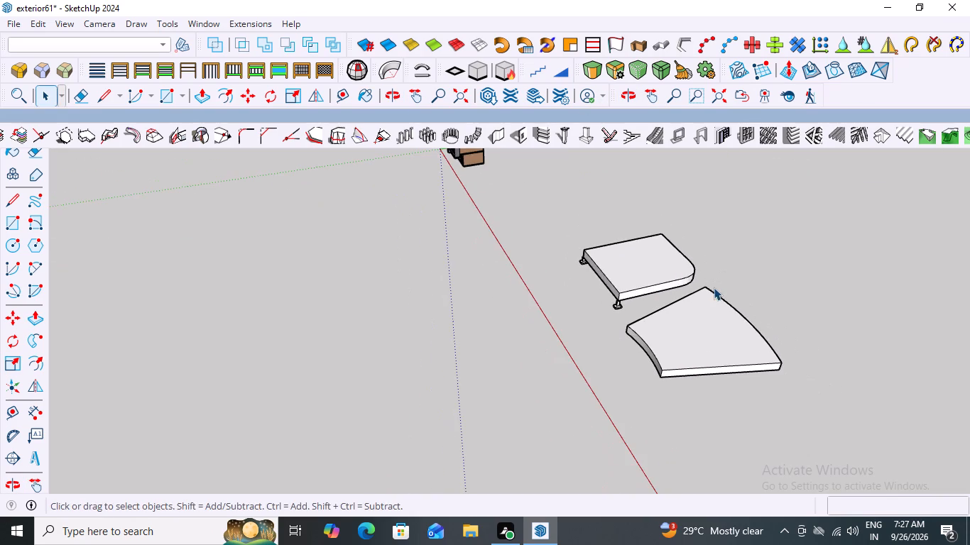
scroll(714, 287, up, 11)
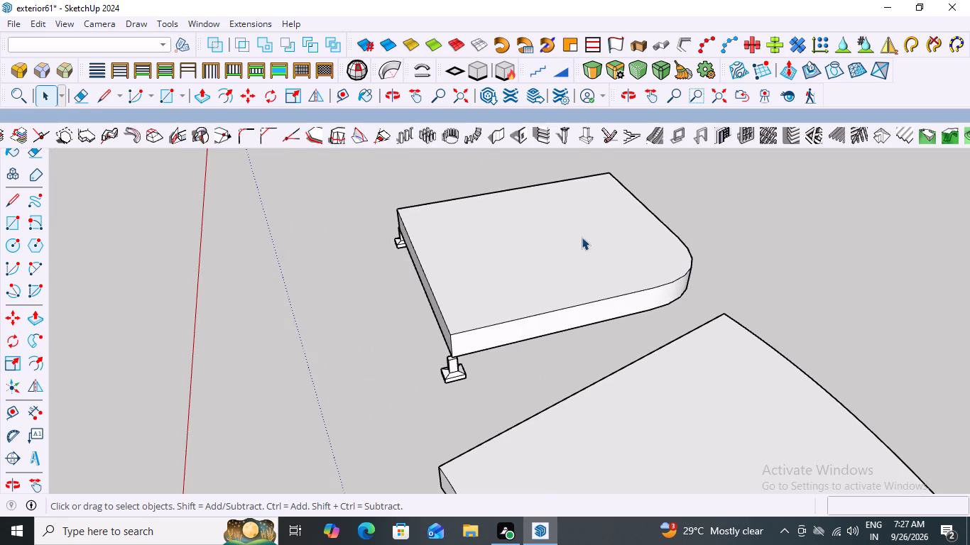
scroll(665, 285, up, 3)
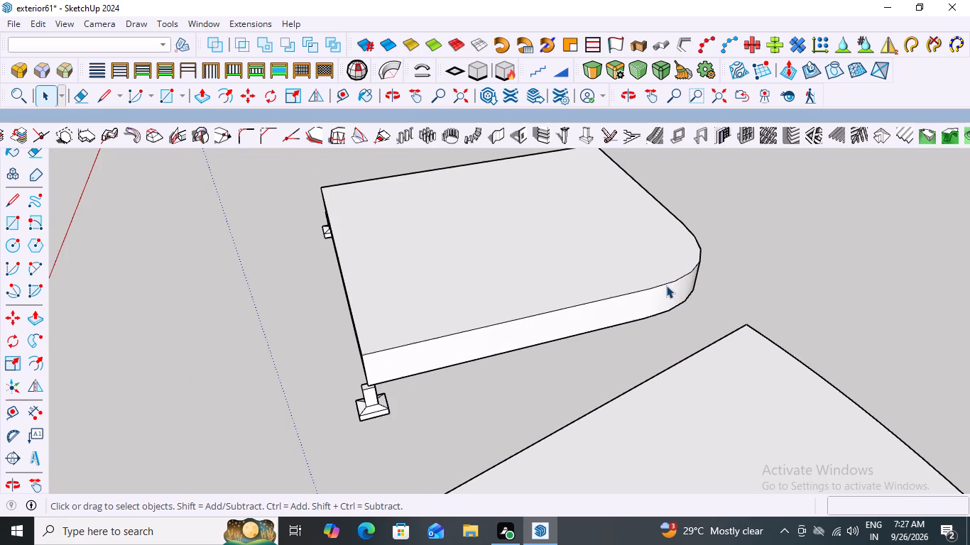
scroll(667, 285, down, 6)
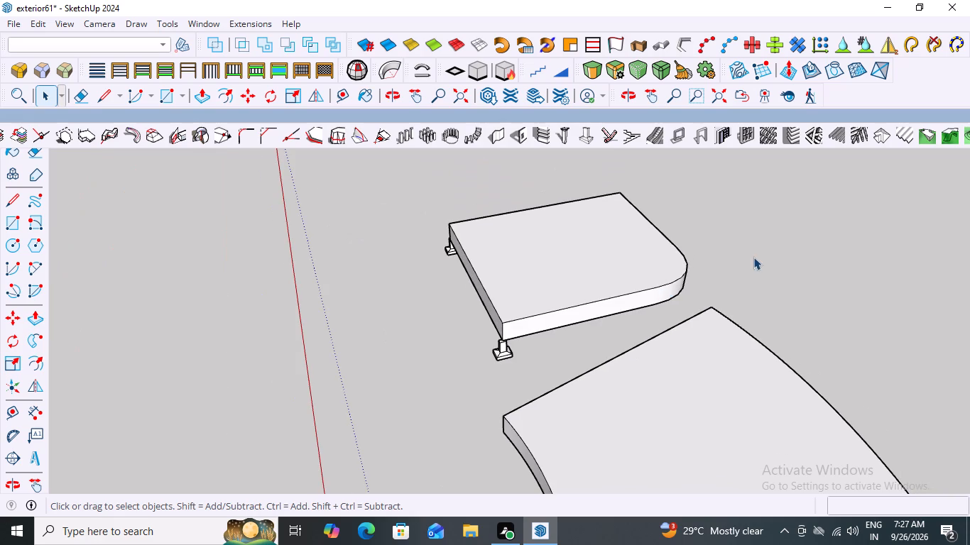
scroll(501, 253, down, 3)
middle_drag(565, 341, 349, 300)
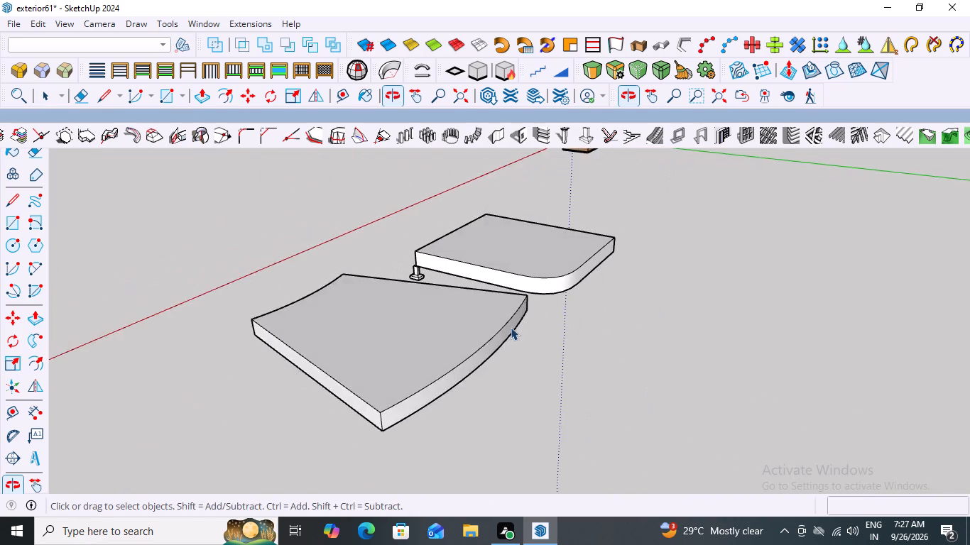
scroll(667, 309, up, 2)
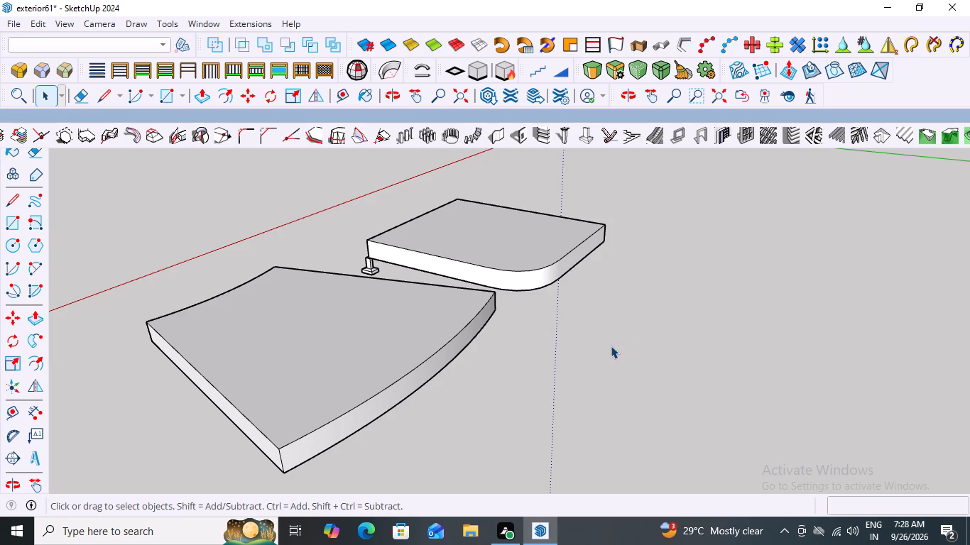
scroll(692, 285, down, 3)
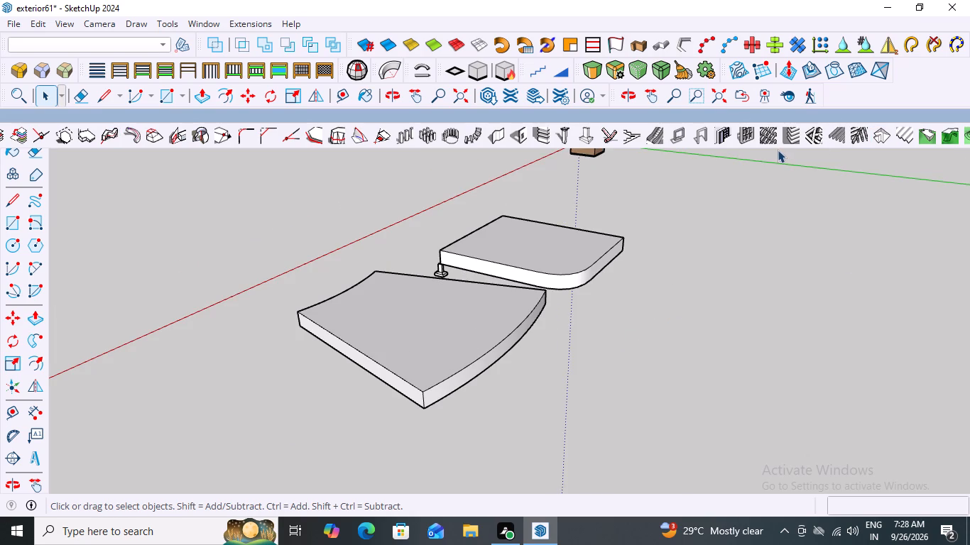
scroll(616, 293, down, 3)
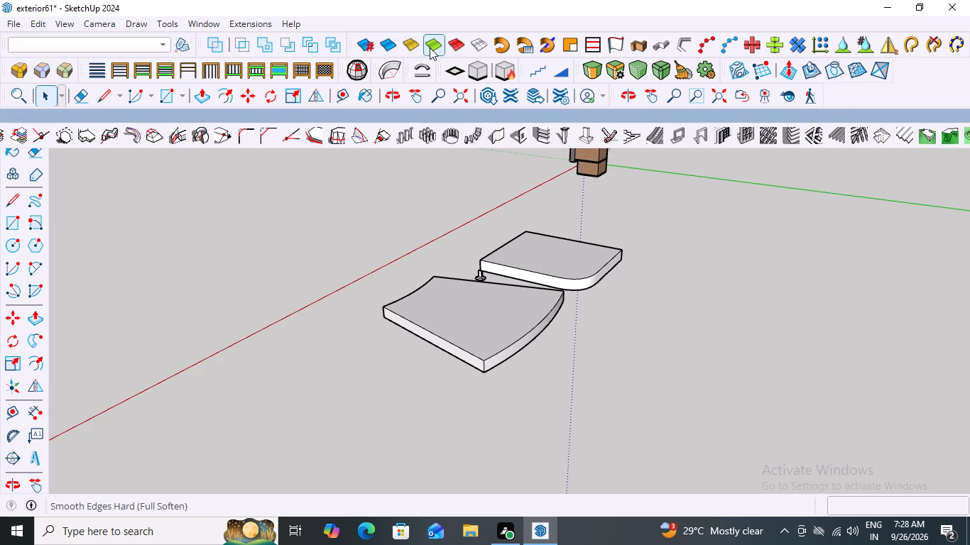
scroll(424, 48, up, 4)
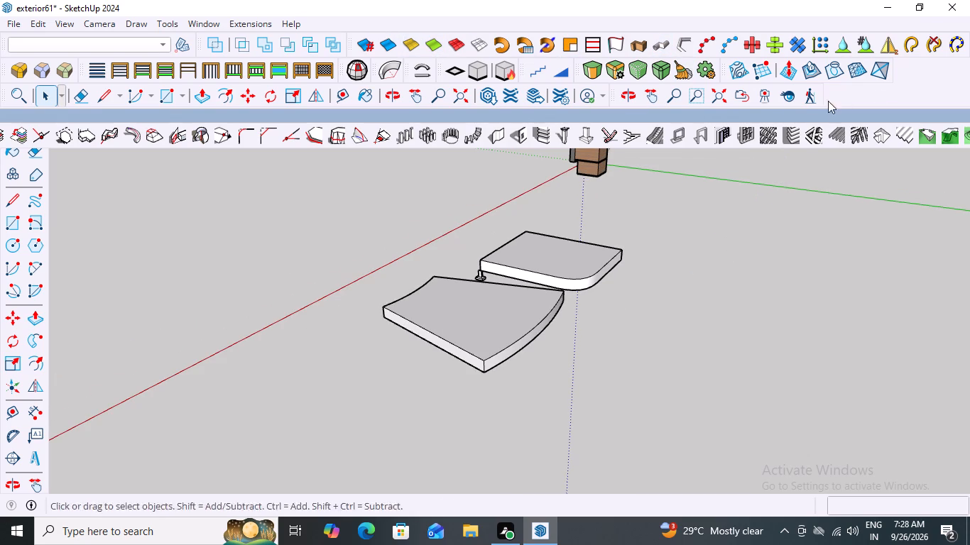
scroll(796, 74, up, 10)
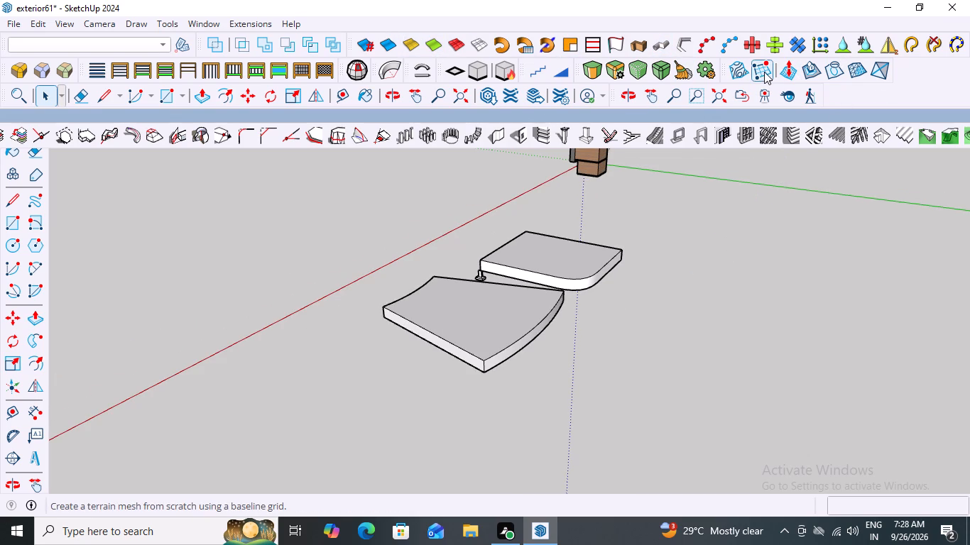
Create a flat Sandbox terrain mesh from scratch with 10' grid spacing, about 170' wide, beyond the bent block from the red axis.
click(764, 72)
scroll(698, 357, down, 9)
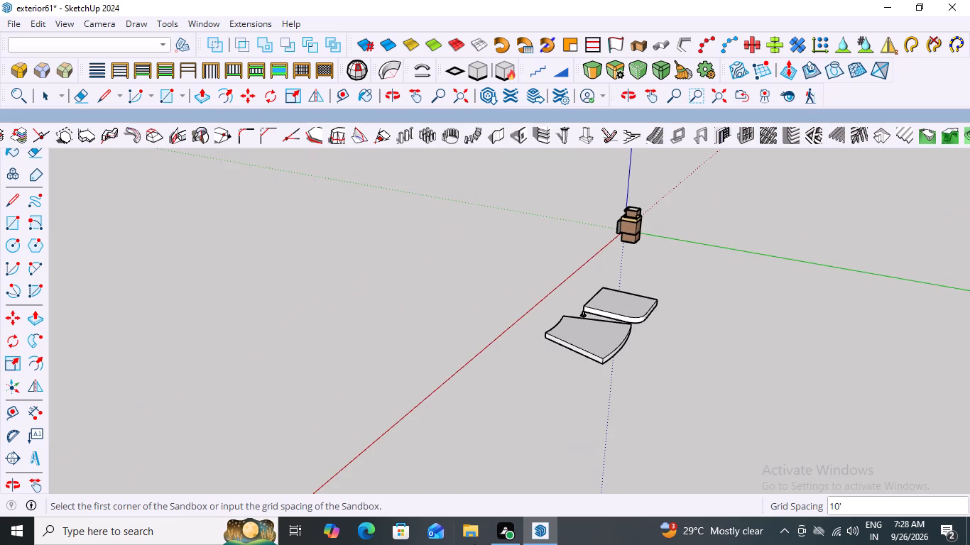
click(446, 388)
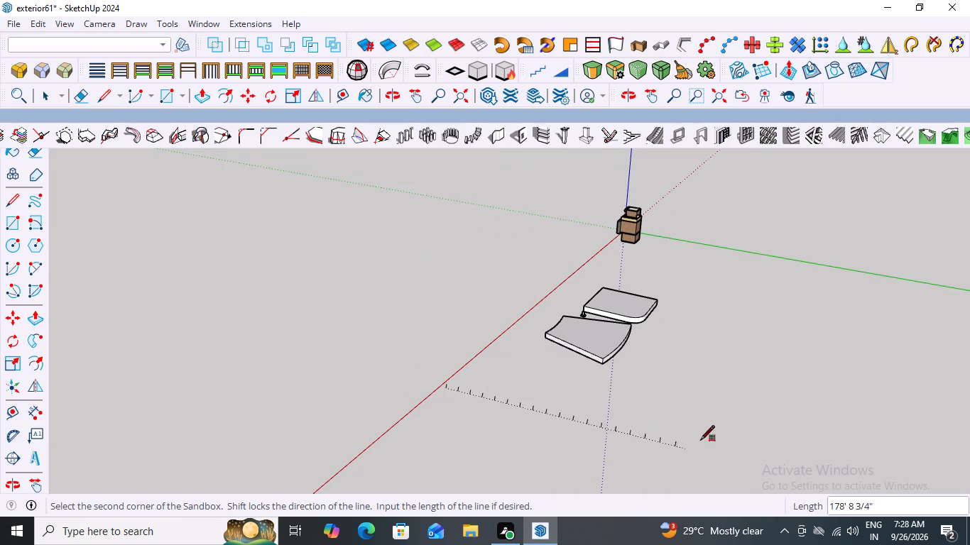
scroll(702, 444, down, 9)
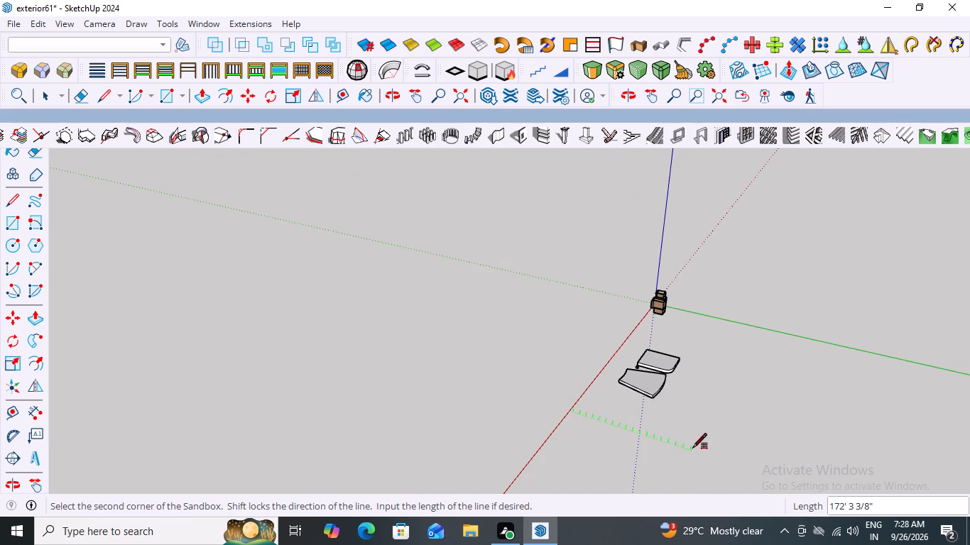
click(691, 454)
click(545, 492)
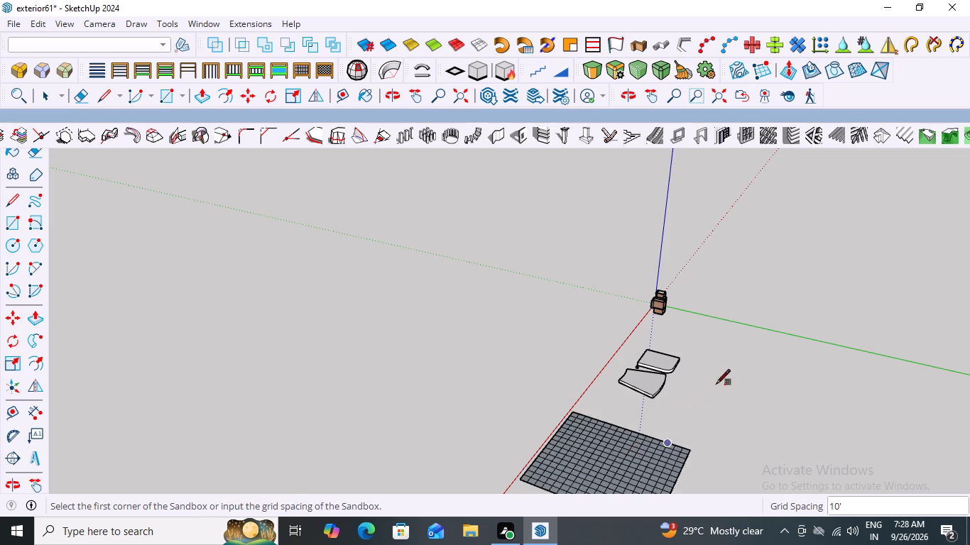
scroll(714, 390, down, 9)
scroll(594, 458, up, 13)
key(space)
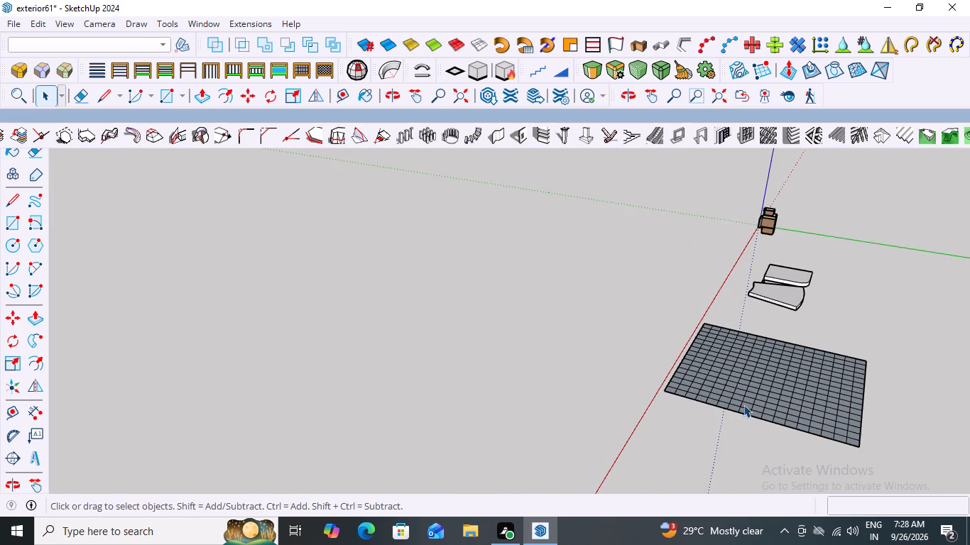
Open the terrain mesh and Smoove with 30' radius a hill near its far green-axis corner and a roughly 11' hollow near its origin.
key(space)
click(743, 397)
double_click(743, 397)
scroll(743, 397, up, 3)
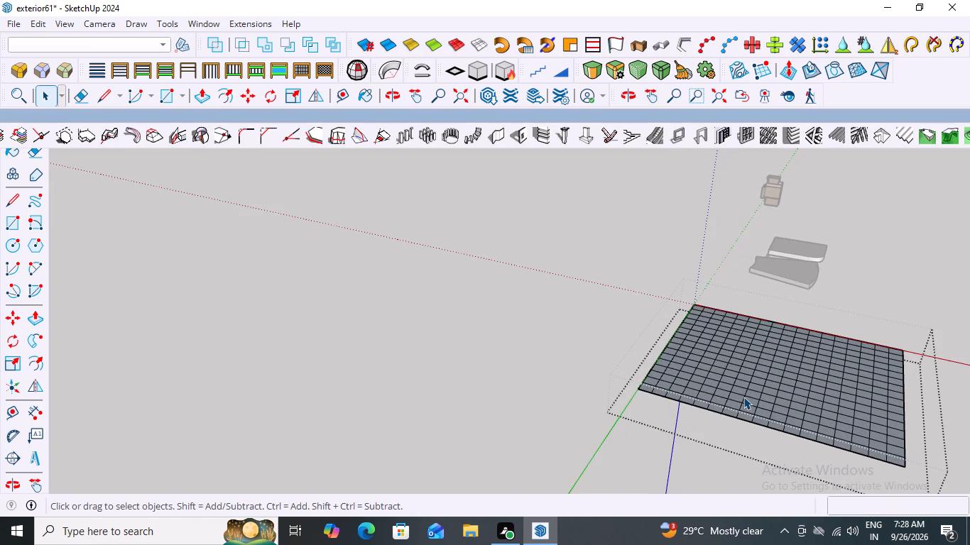
click(790, 72)
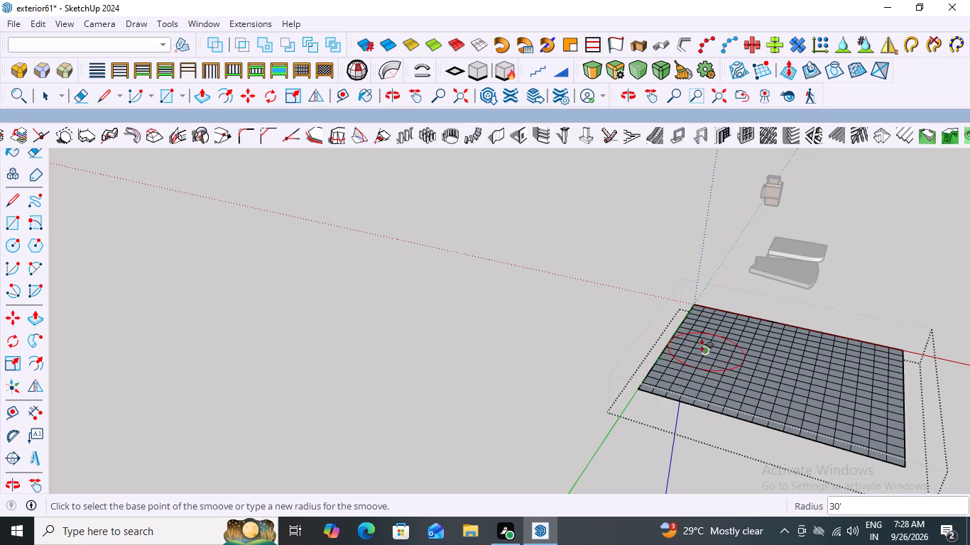
click(709, 346)
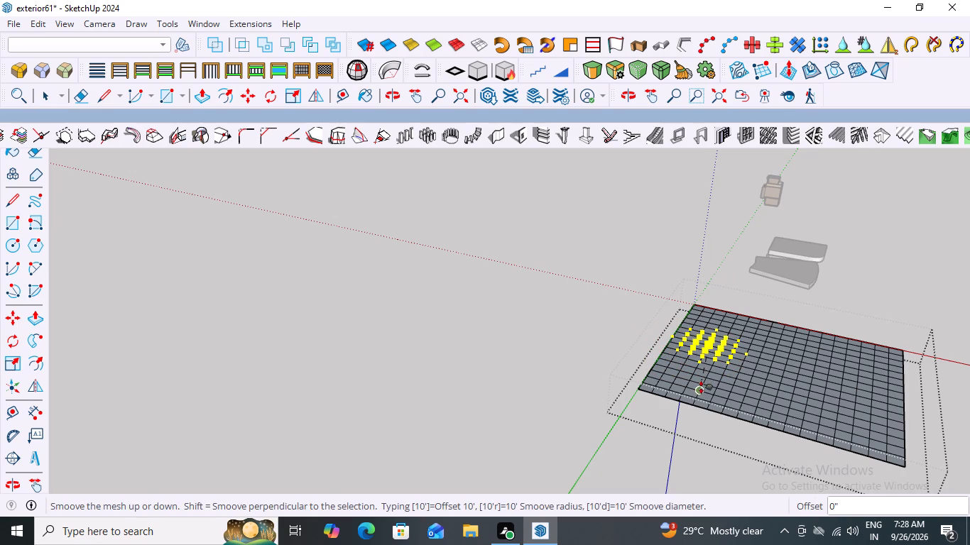
click(702, 390)
click(690, 375)
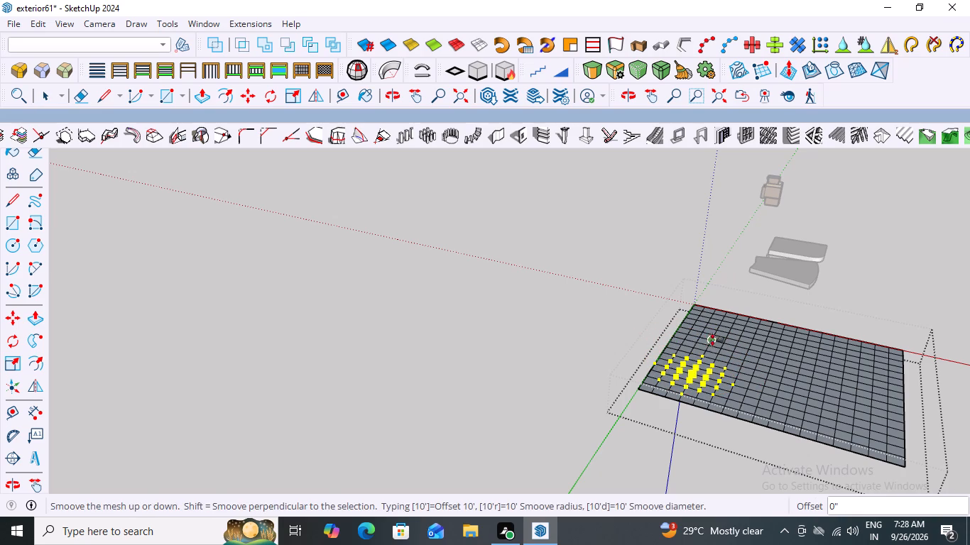
click(695, 358)
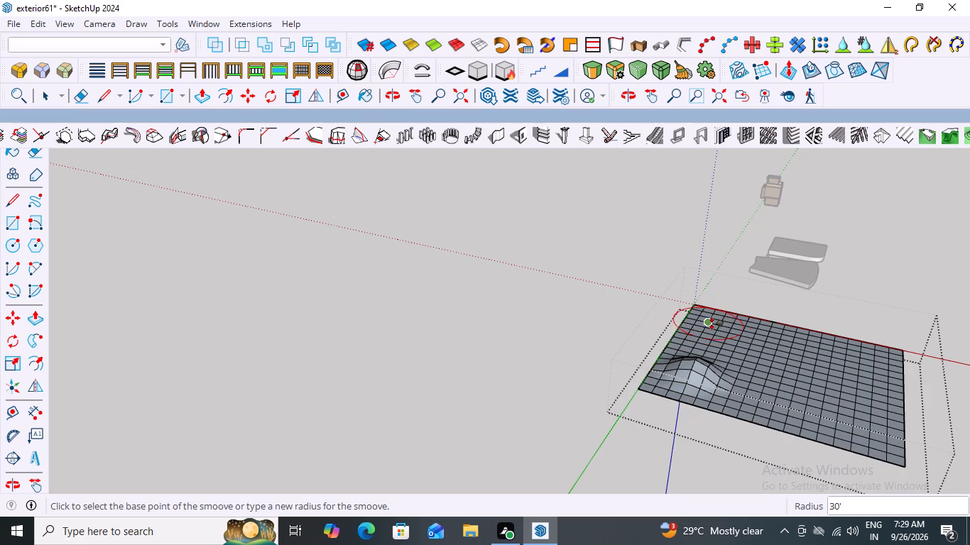
click(713, 326)
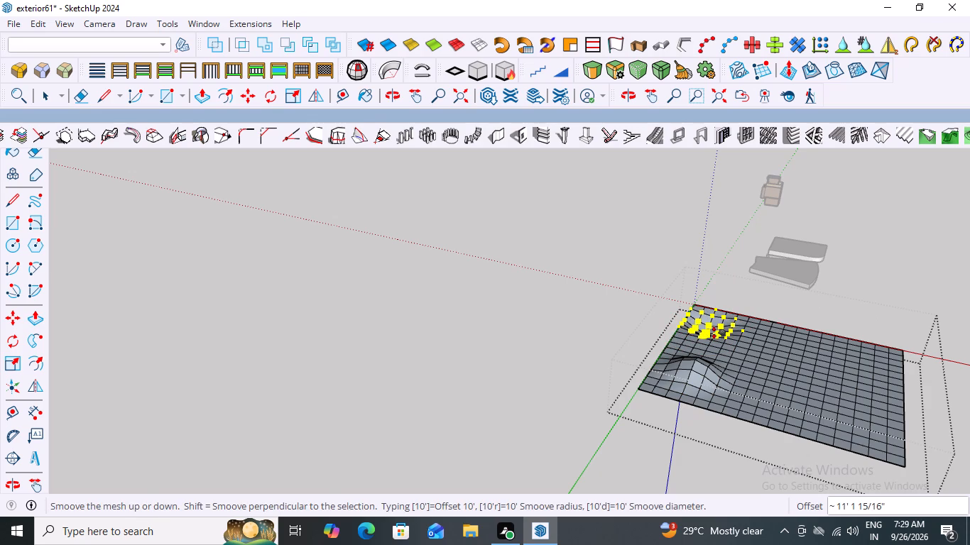
click(715, 335)
Smoove two more hills of about 13' along the mesh edge farthest from the blocks, reworking the outer one by about 6' 6".
click(750, 406)
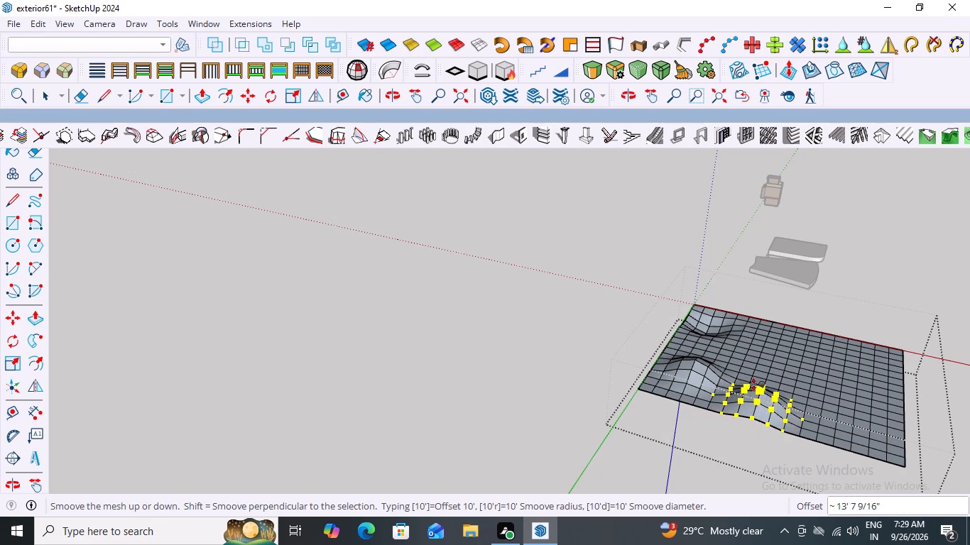
click(755, 386)
click(778, 348)
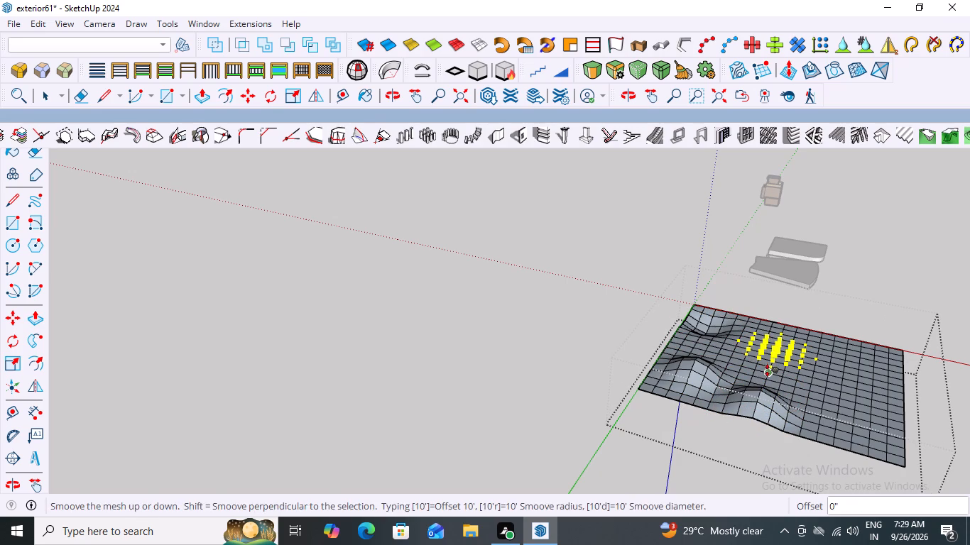
click(768, 373)
click(774, 345)
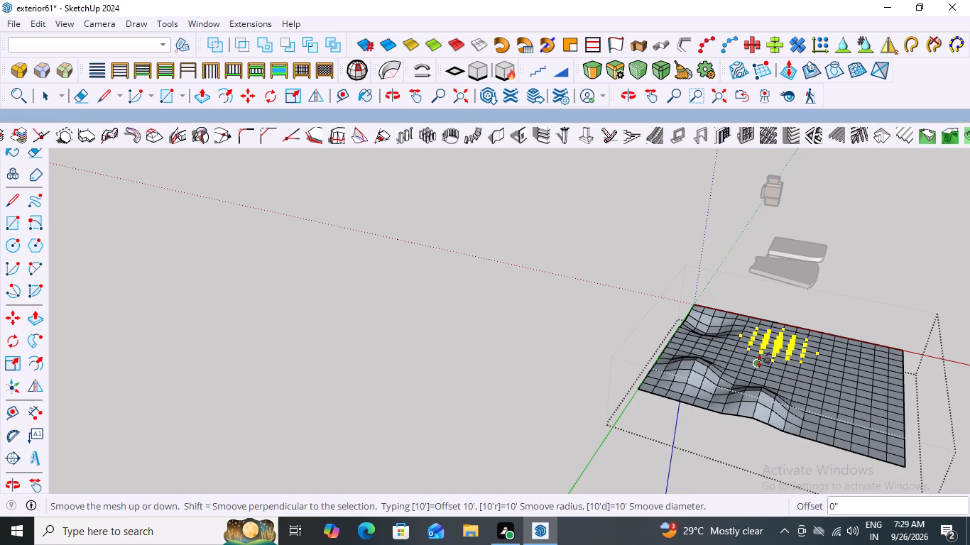
click(760, 365)
scroll(746, 388, up, 2)
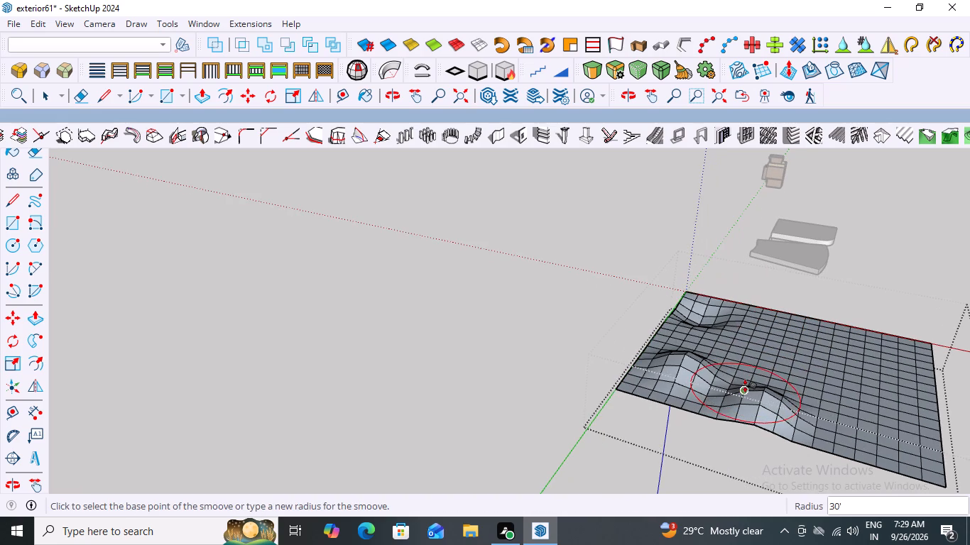
click(872, 429)
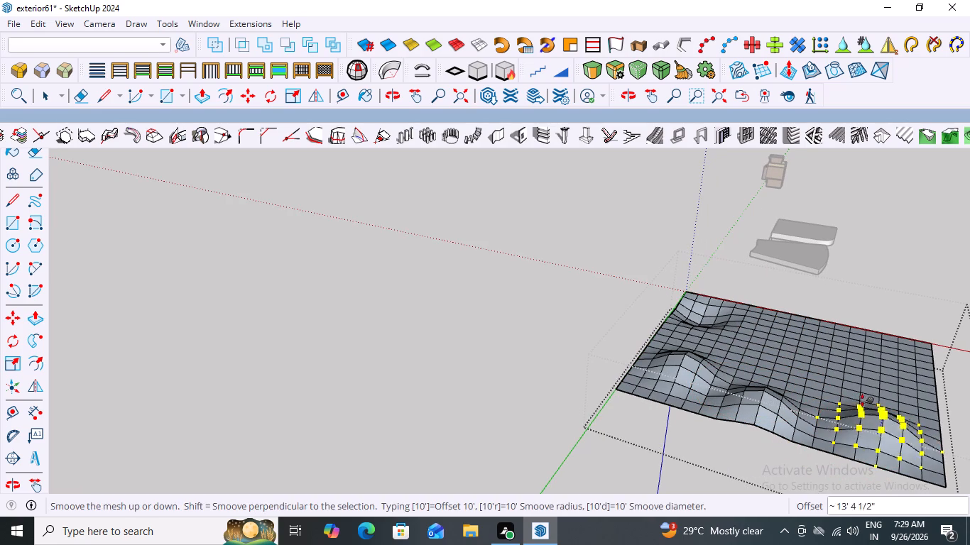
click(864, 401)
click(872, 436)
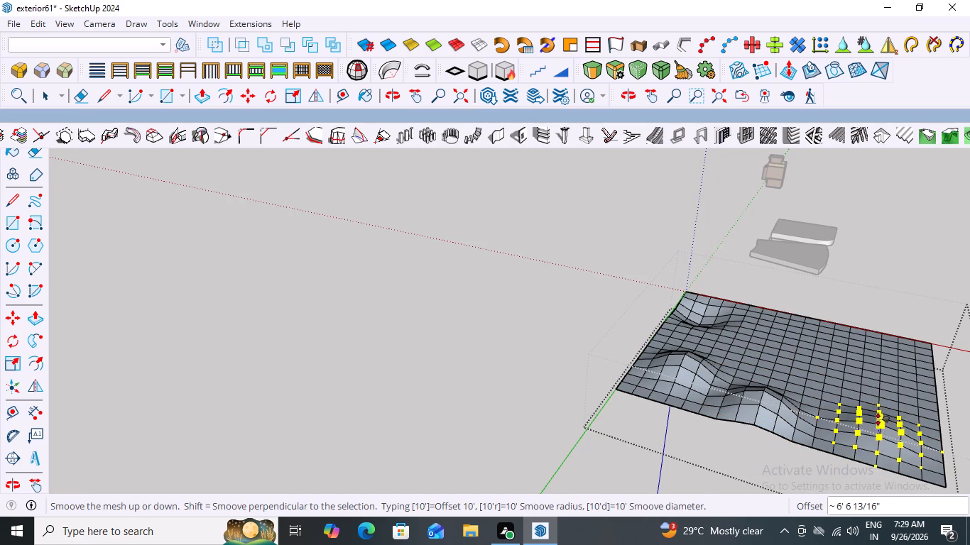
click(879, 422)
Smoove the mesh interior with a peak near the block-side edge, a central dip, an 11' hill and a 25' hollow toward the outer corner.
click(795, 341)
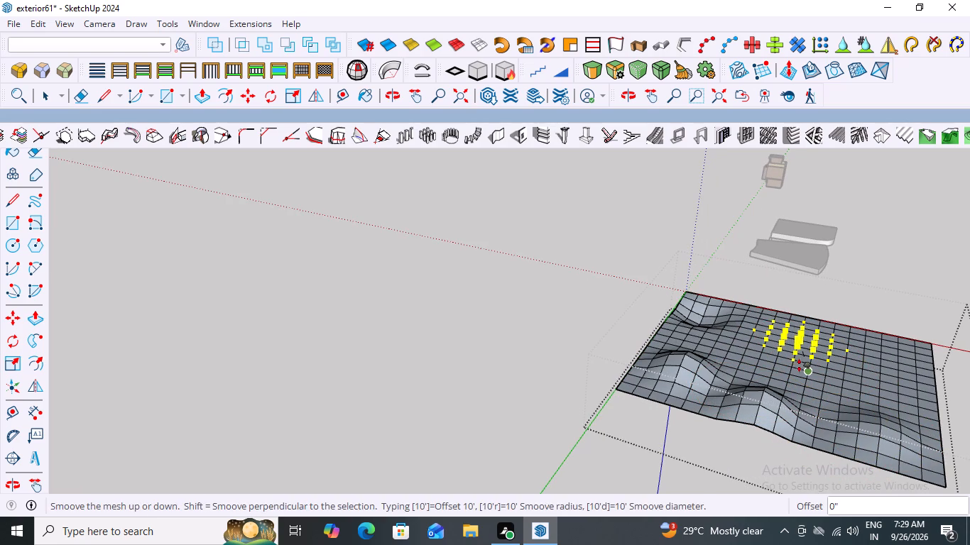
click(797, 320)
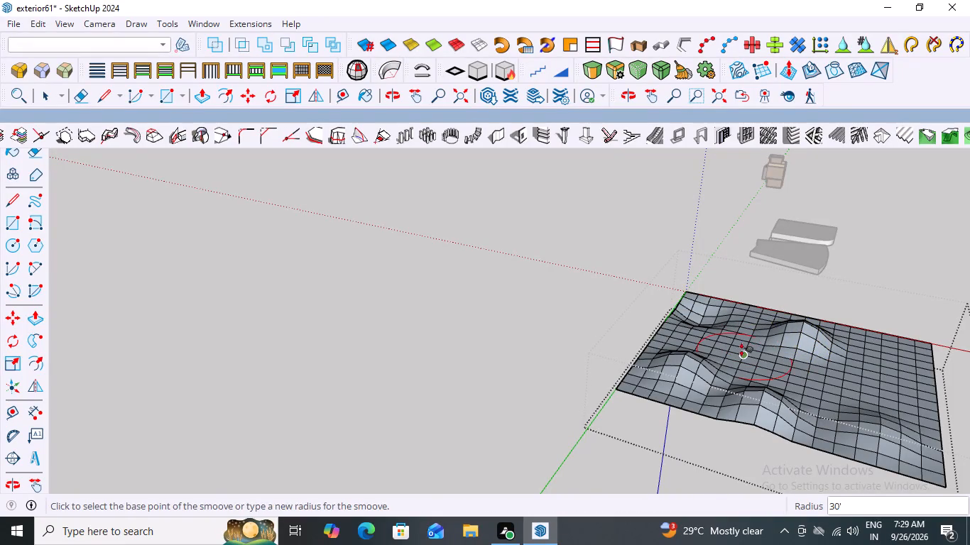
click(743, 352)
click(752, 372)
click(816, 382)
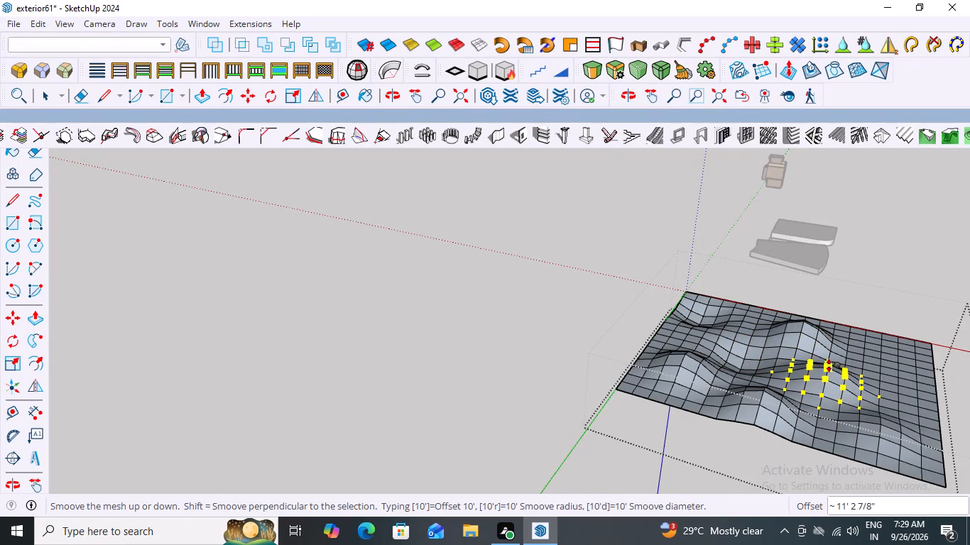
click(830, 368)
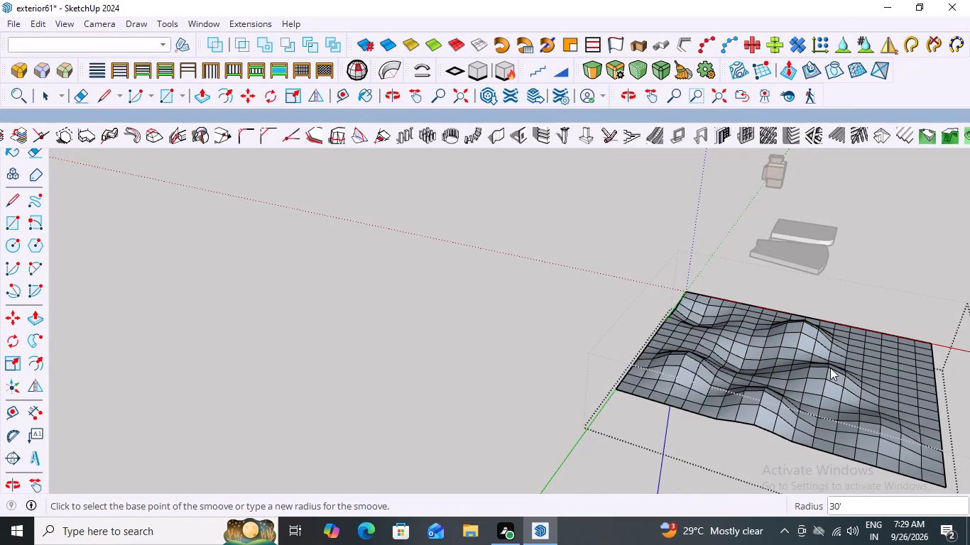
click(881, 356)
click(876, 392)
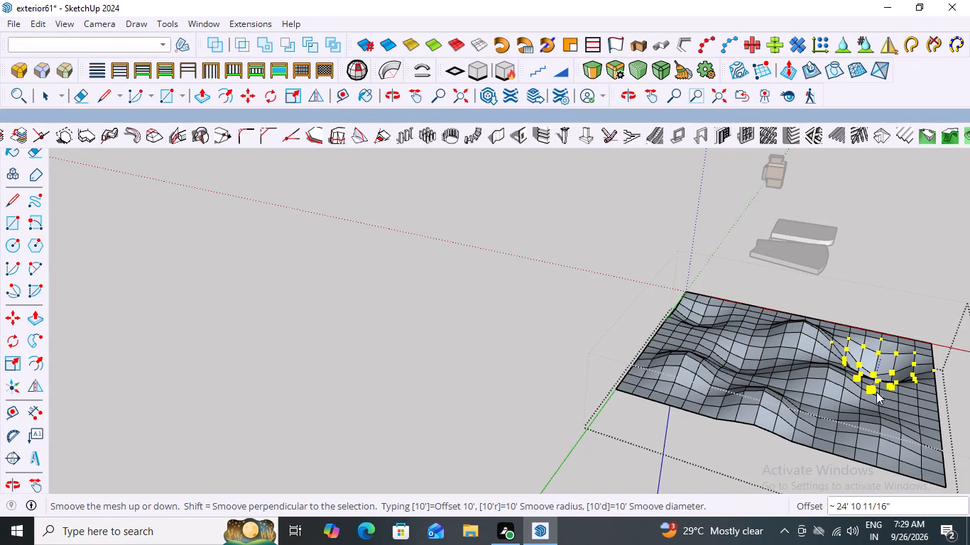
click(894, 402)
click(895, 386)
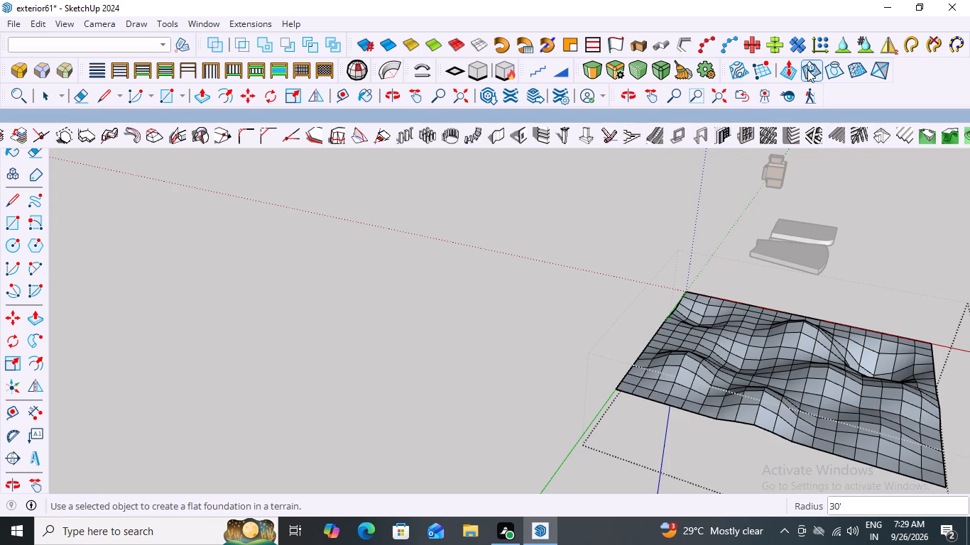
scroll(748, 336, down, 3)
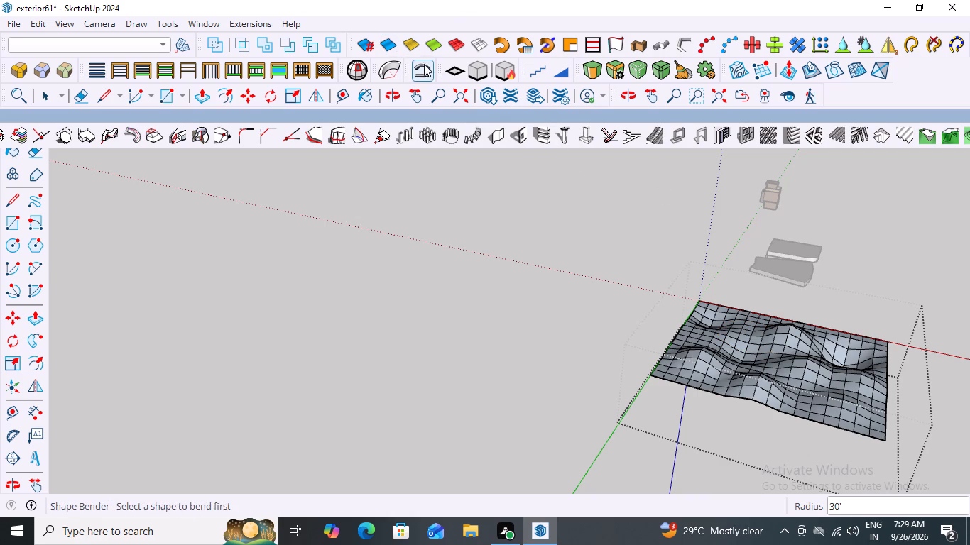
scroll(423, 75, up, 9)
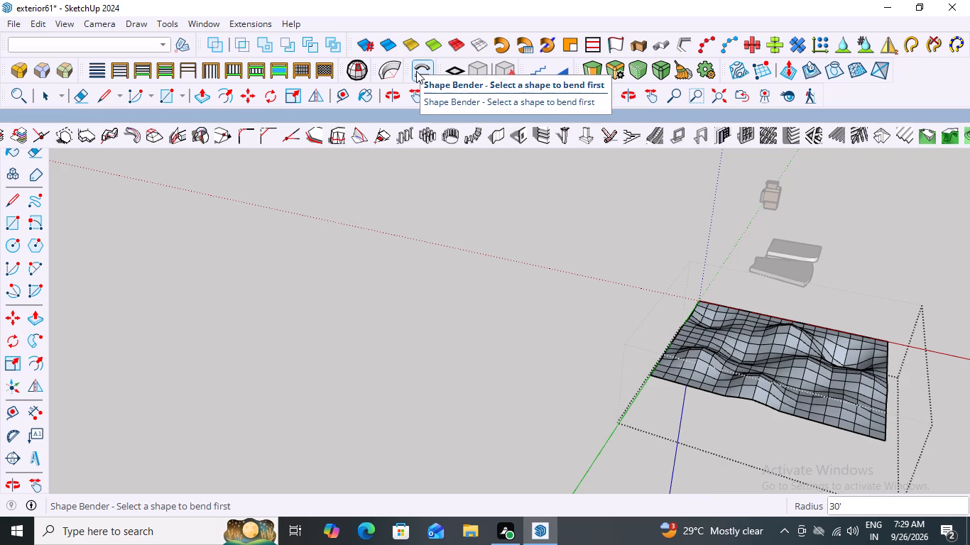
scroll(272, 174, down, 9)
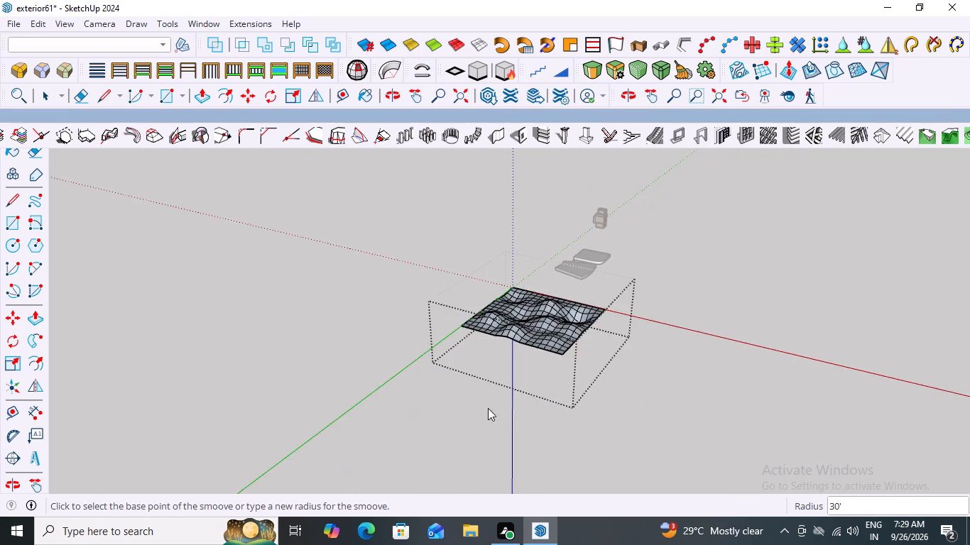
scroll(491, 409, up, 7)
Close the terrain mesh group and select the whole sculpted terrain.
key(space)
click(680, 277)
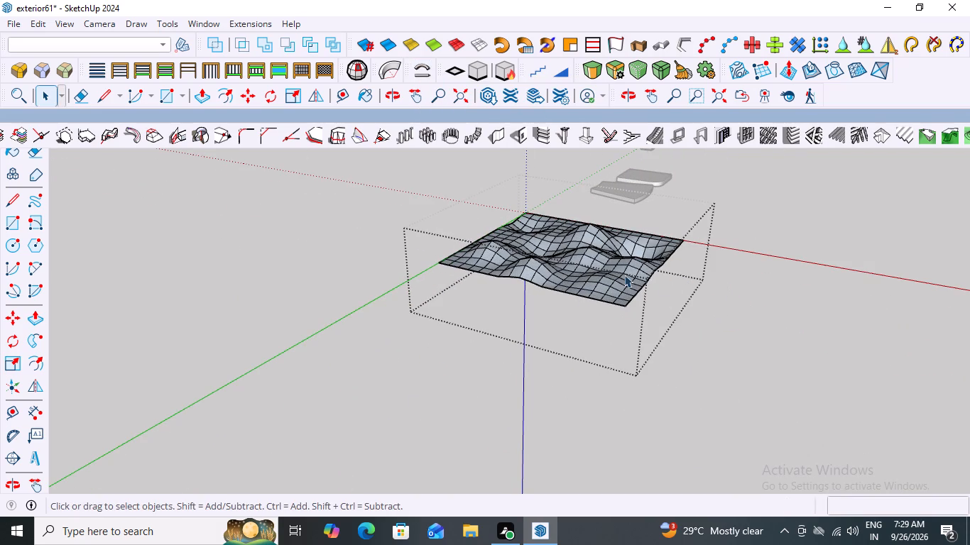
double_click(726, 301)
scroll(612, 283, up, 6)
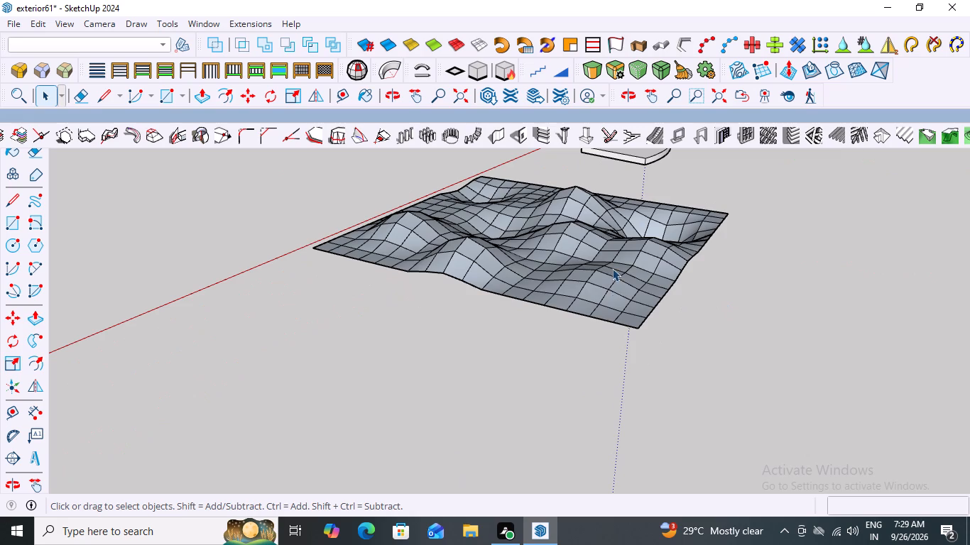
click(612, 265)
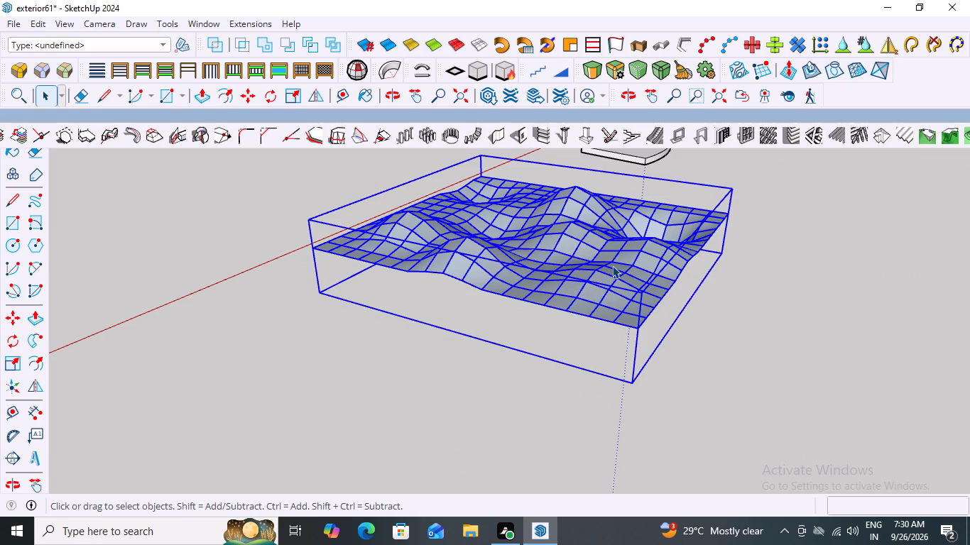
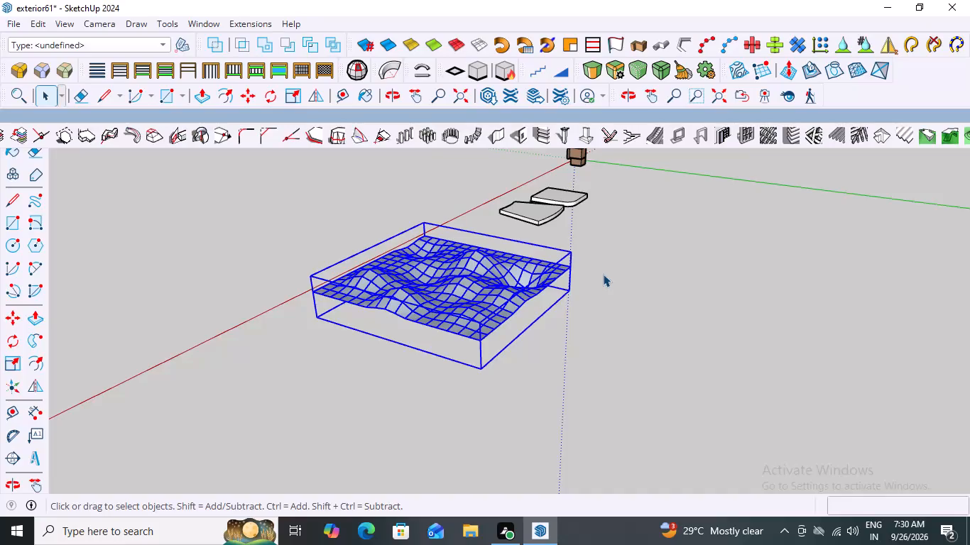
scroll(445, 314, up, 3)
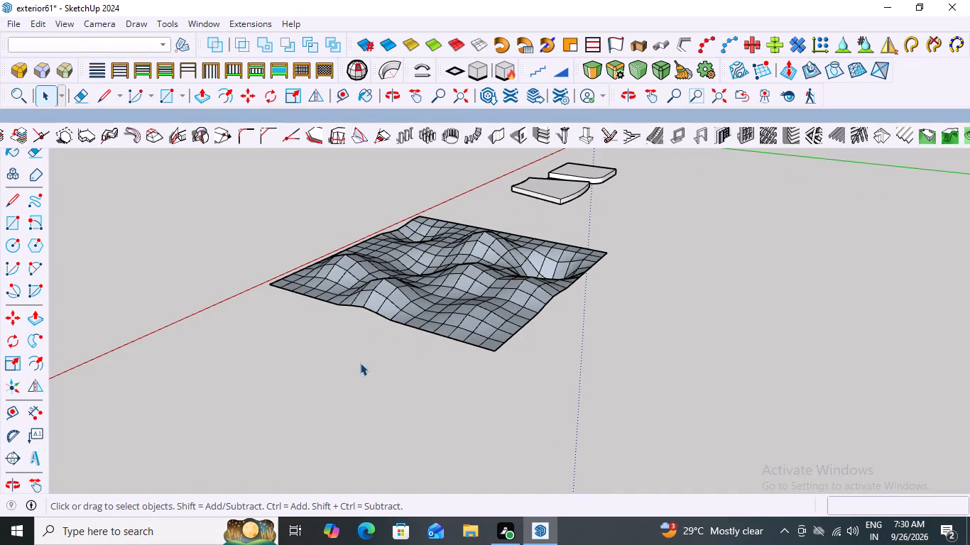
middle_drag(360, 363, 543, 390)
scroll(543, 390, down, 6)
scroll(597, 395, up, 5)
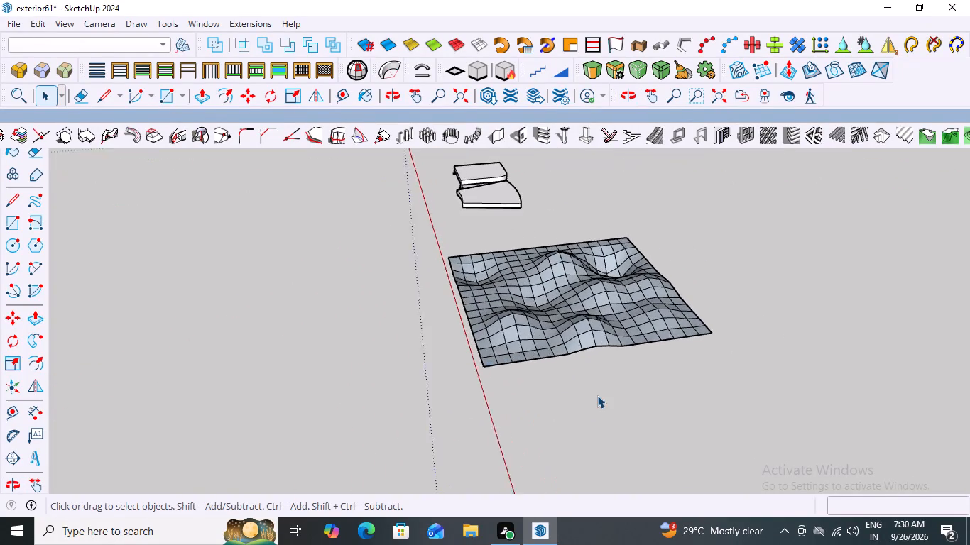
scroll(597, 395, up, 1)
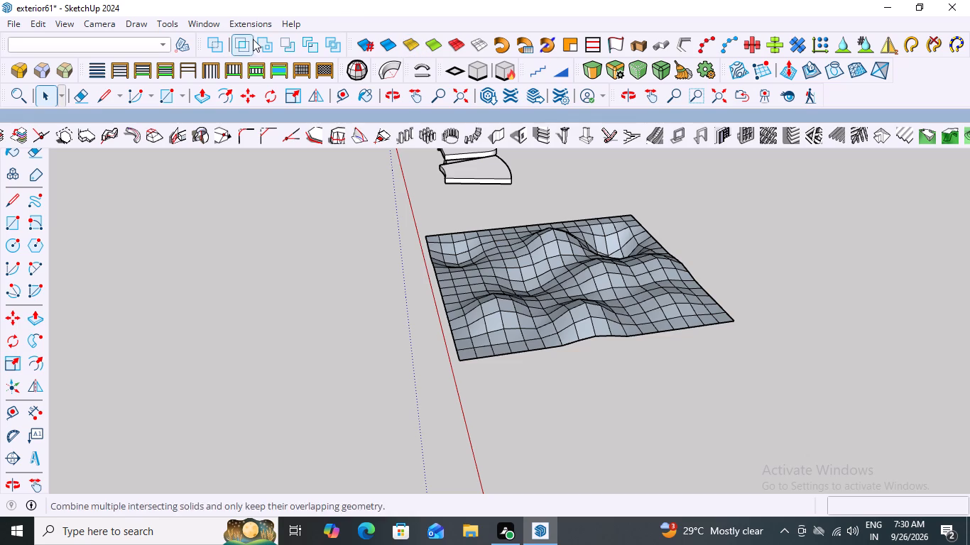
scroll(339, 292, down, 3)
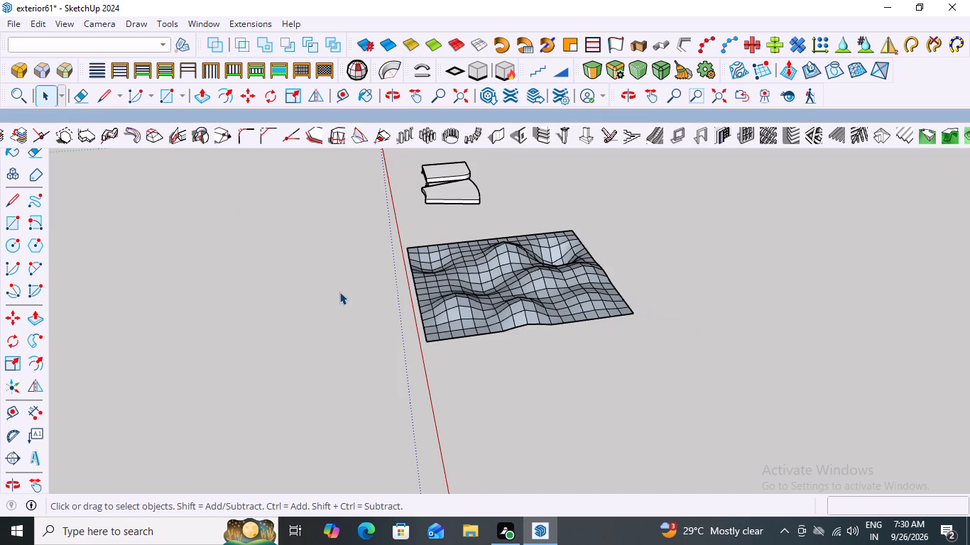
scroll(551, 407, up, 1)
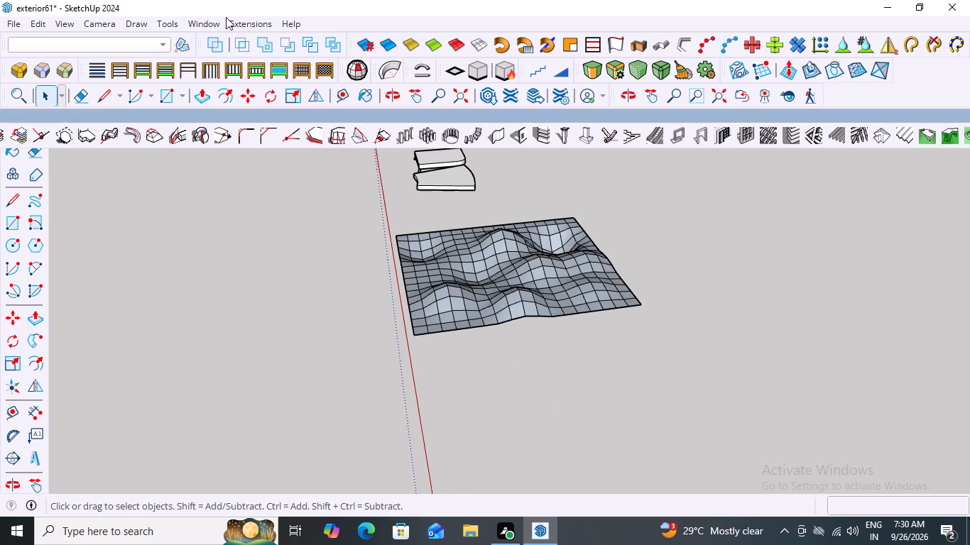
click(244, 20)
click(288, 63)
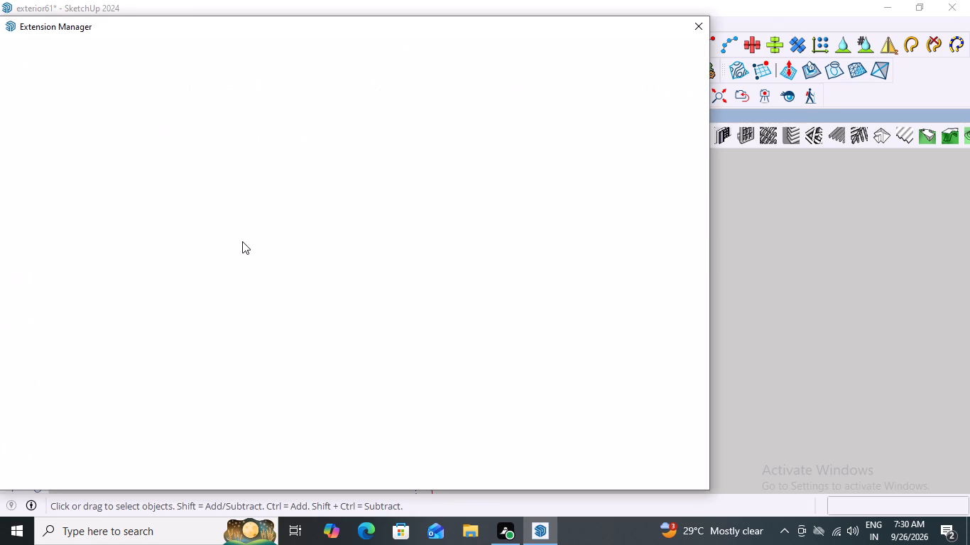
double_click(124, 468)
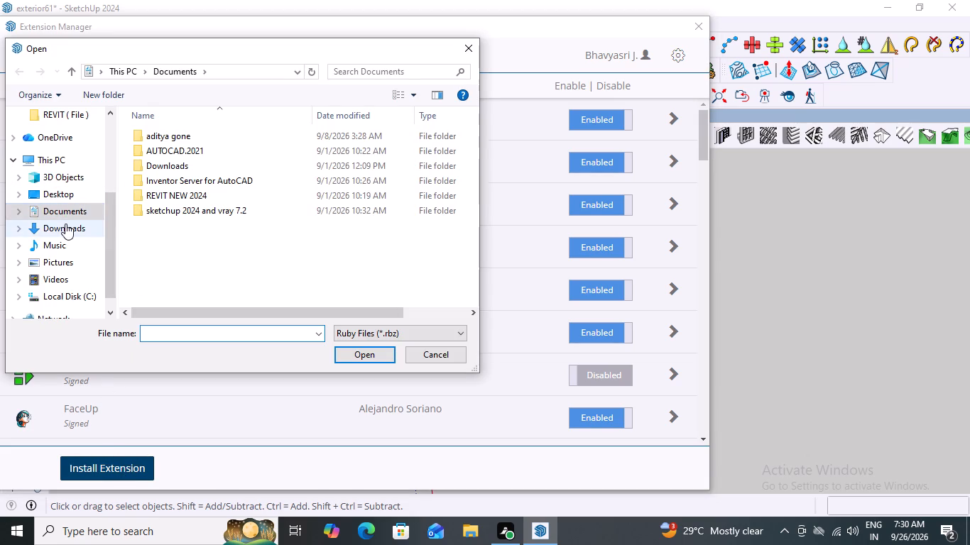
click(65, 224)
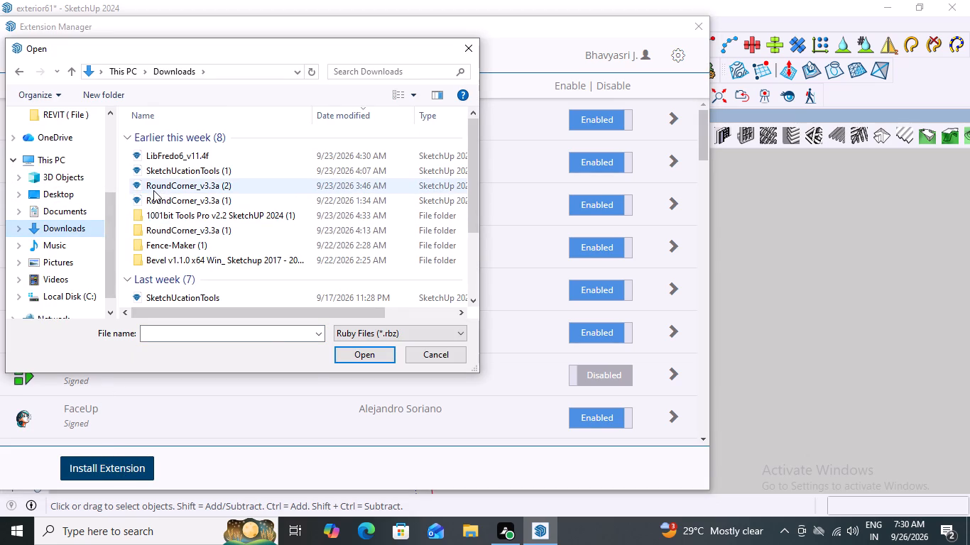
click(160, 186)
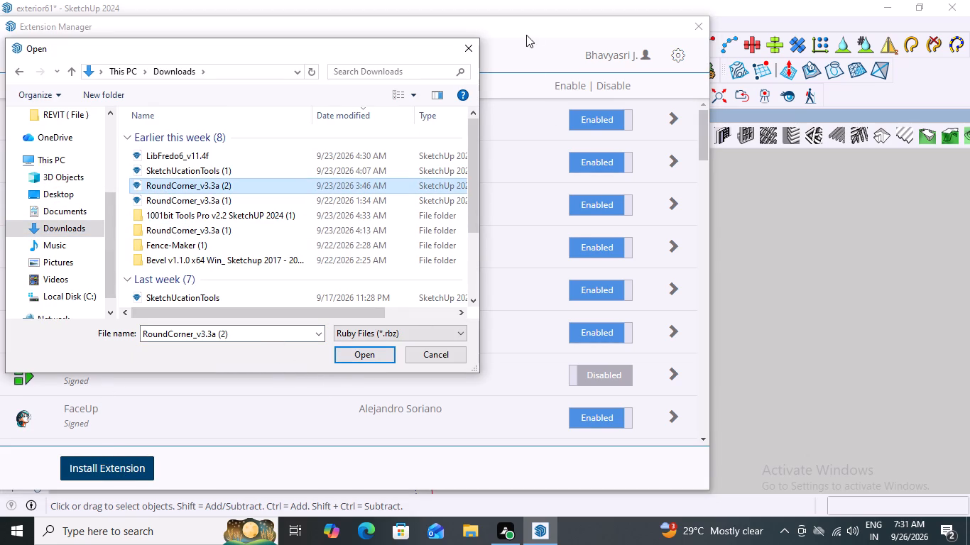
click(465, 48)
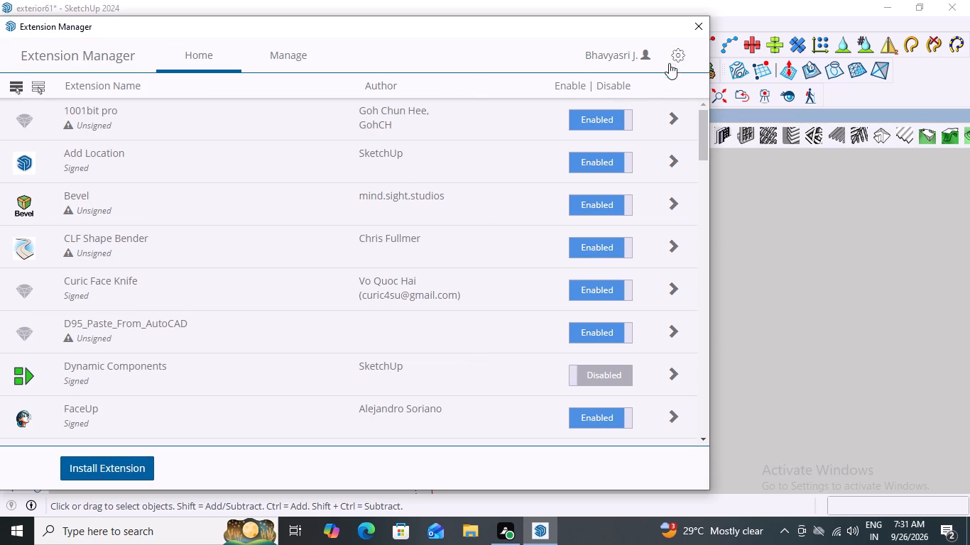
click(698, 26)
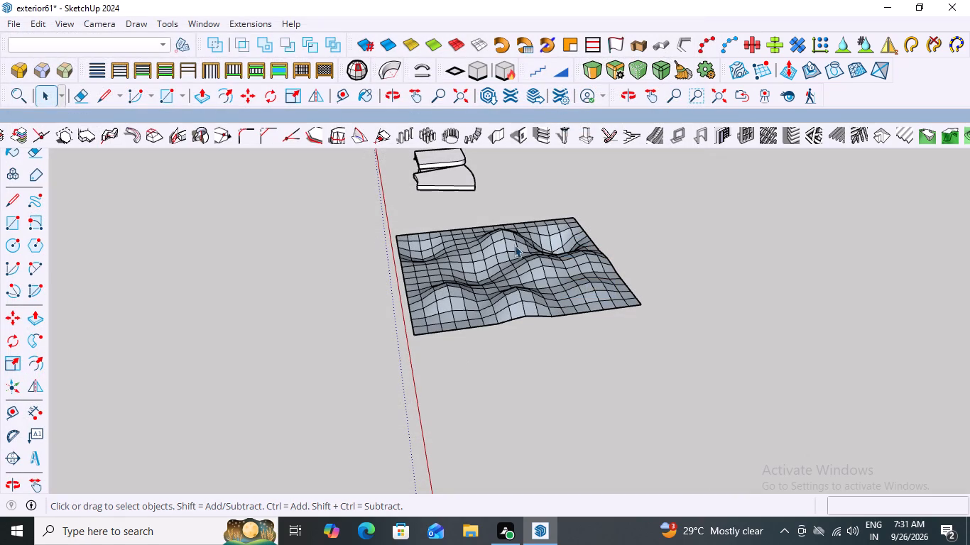
Examine the sculpted terrain mesh, the supported and bent blocks, and their placement along the red axis beside the house.
scroll(570, 258, up, 5)
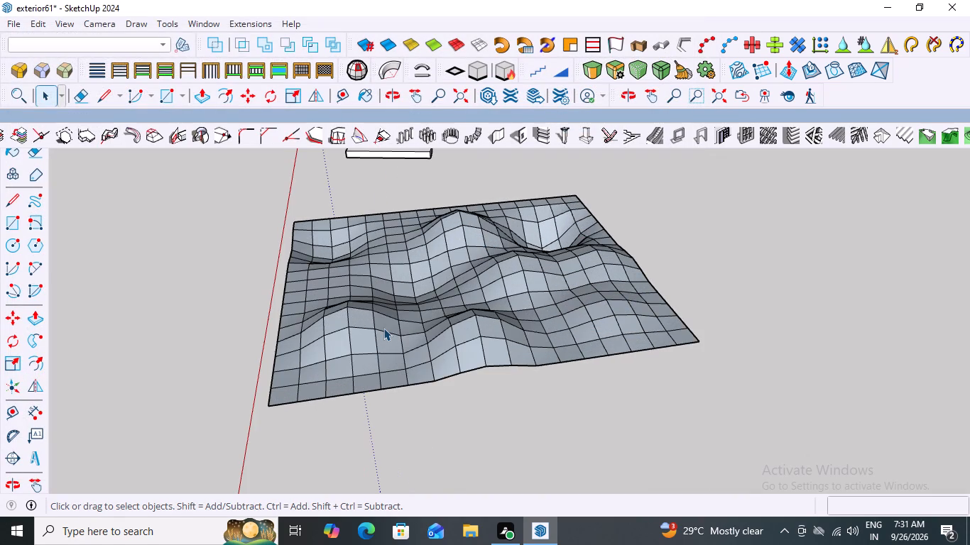
scroll(400, 319, down, 3)
scroll(335, 387, up, 2)
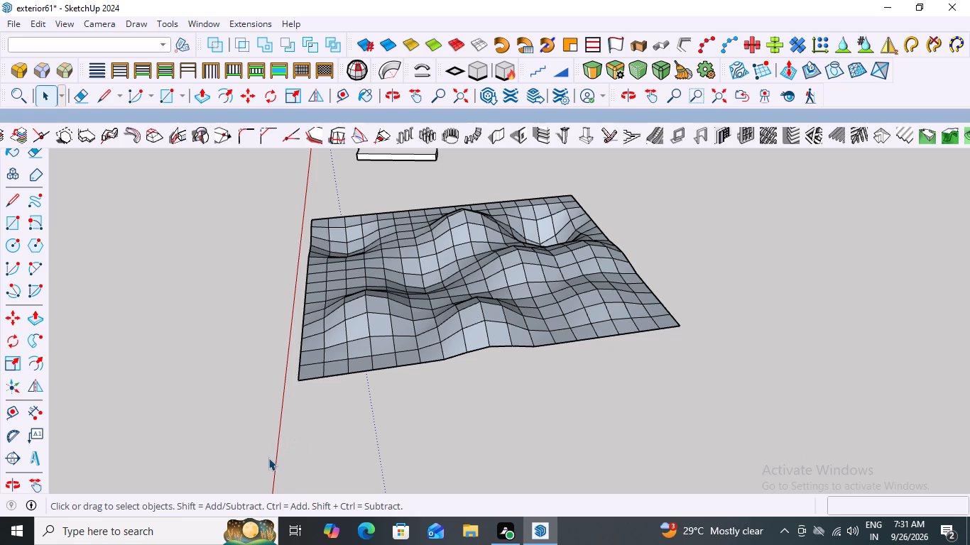
scroll(264, 458, down, 2)
scroll(337, 393, down, 3)
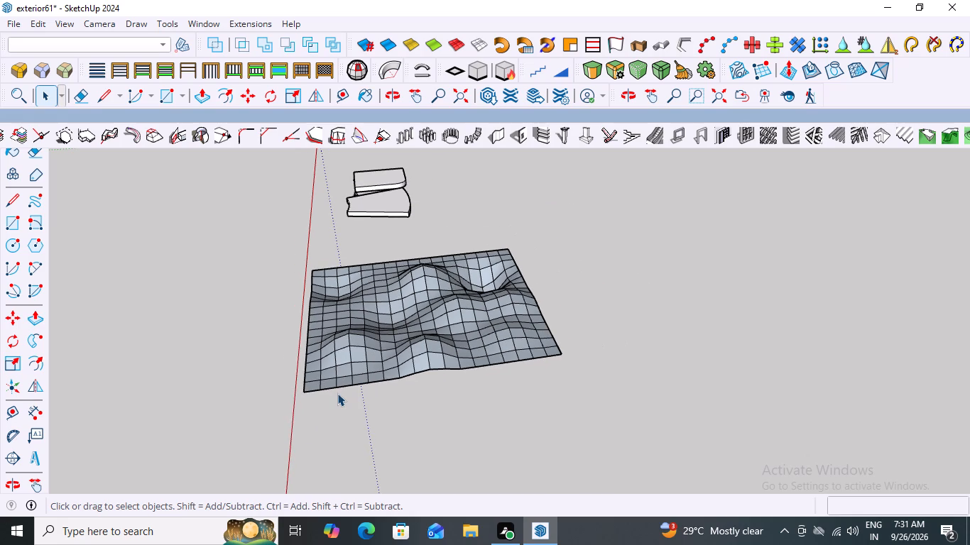
scroll(337, 393, up, 4)
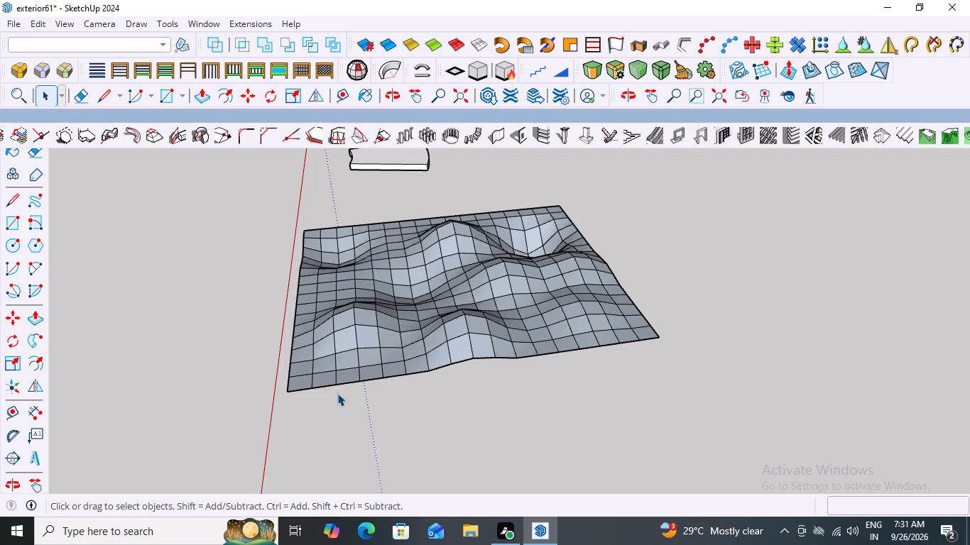
scroll(337, 393, down, 2)
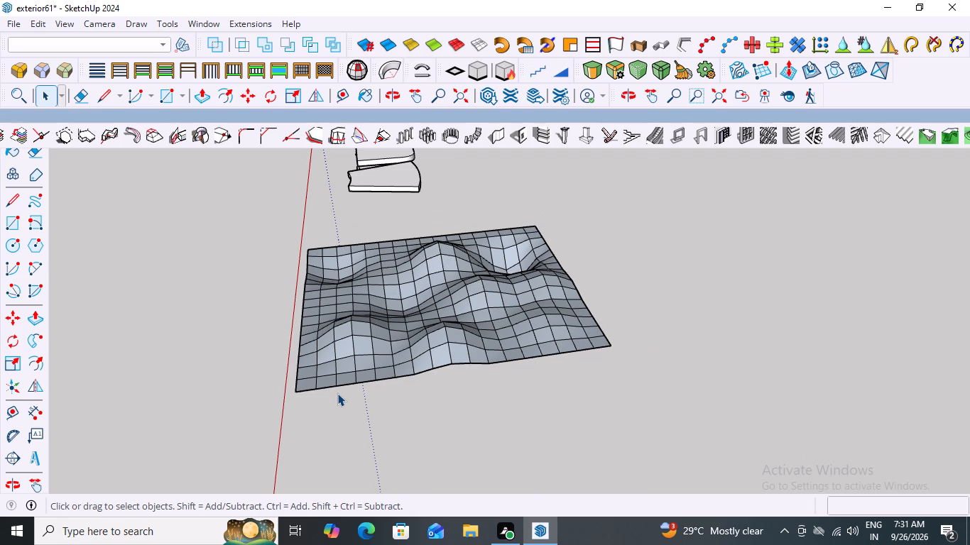
scroll(402, 357, up, 2)
scroll(411, 333, down, 8)
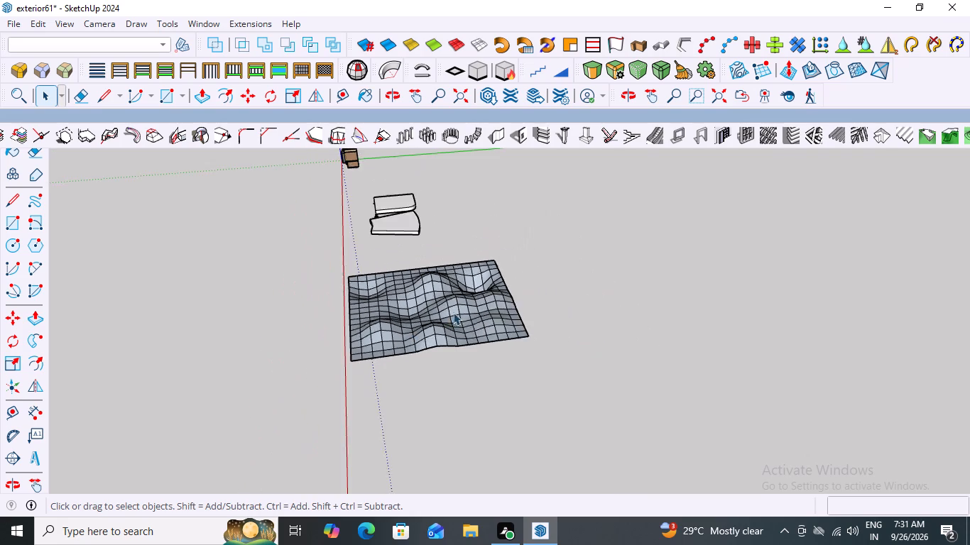
scroll(453, 312, down, 4)
scroll(349, 316, down, 1)
middle_drag(499, 332, 579, 301)
middle_drag(427, 282, 604, 308)
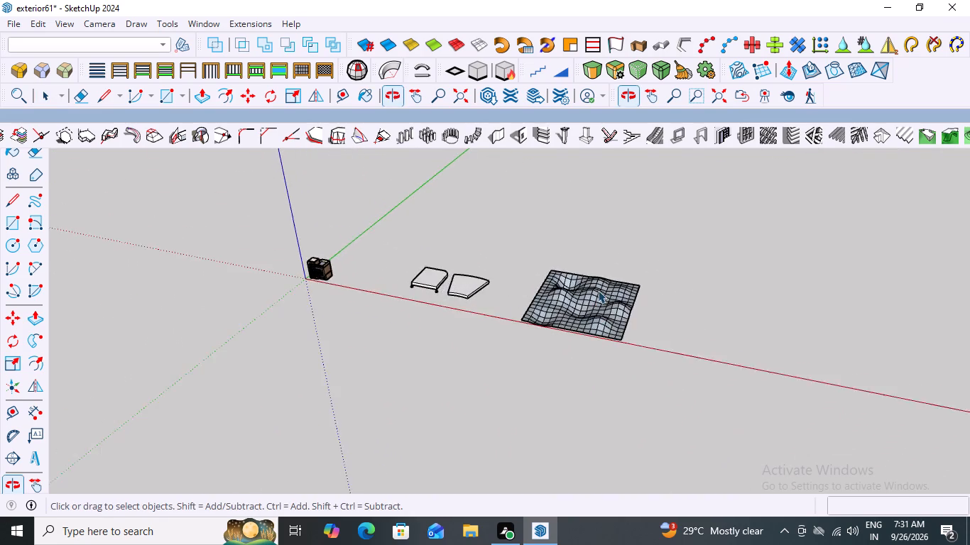
scroll(513, 293, up, 6)
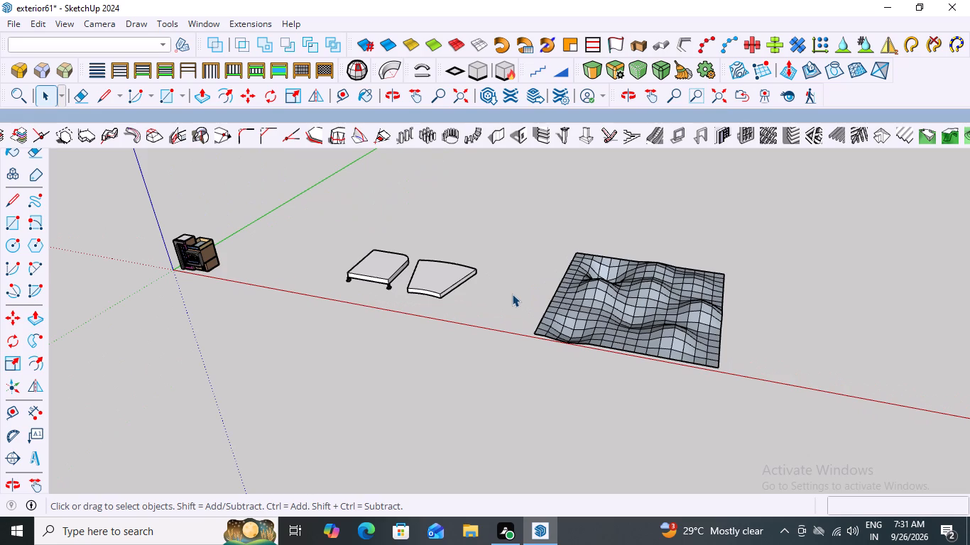
scroll(450, 282, up, 6)
scroll(236, 302, up, 14)
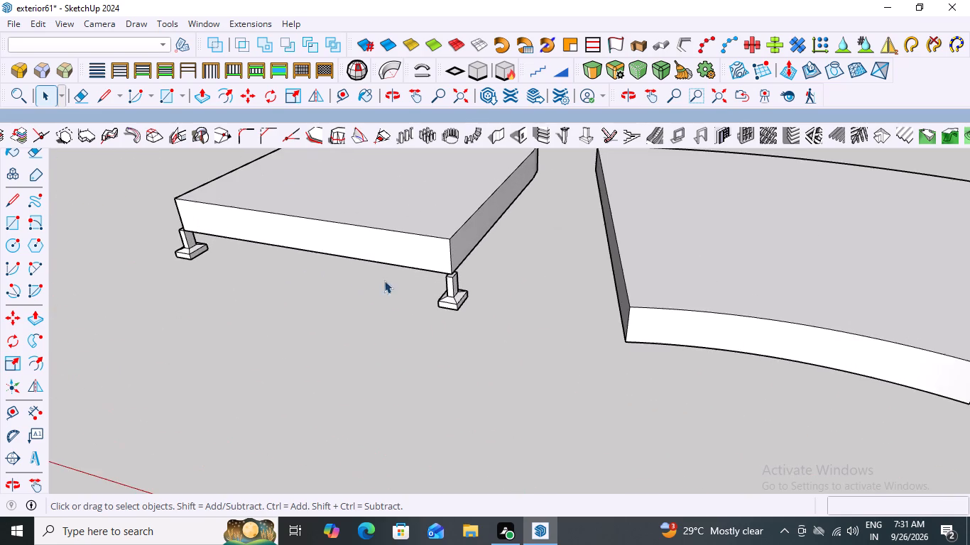
scroll(453, 290, up, 3)
scroll(453, 290, down, 17)
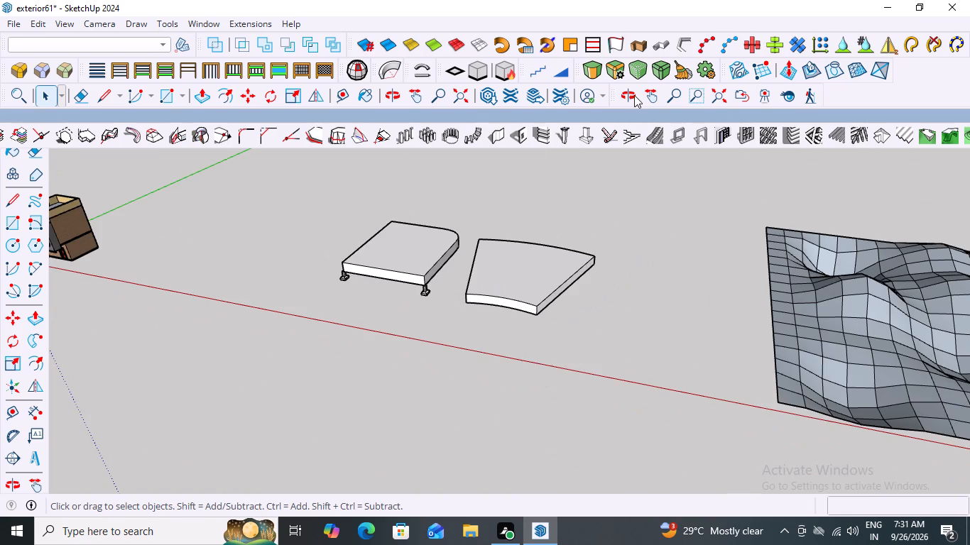
scroll(472, 276, up, 7)
scroll(447, 251, down, 9)
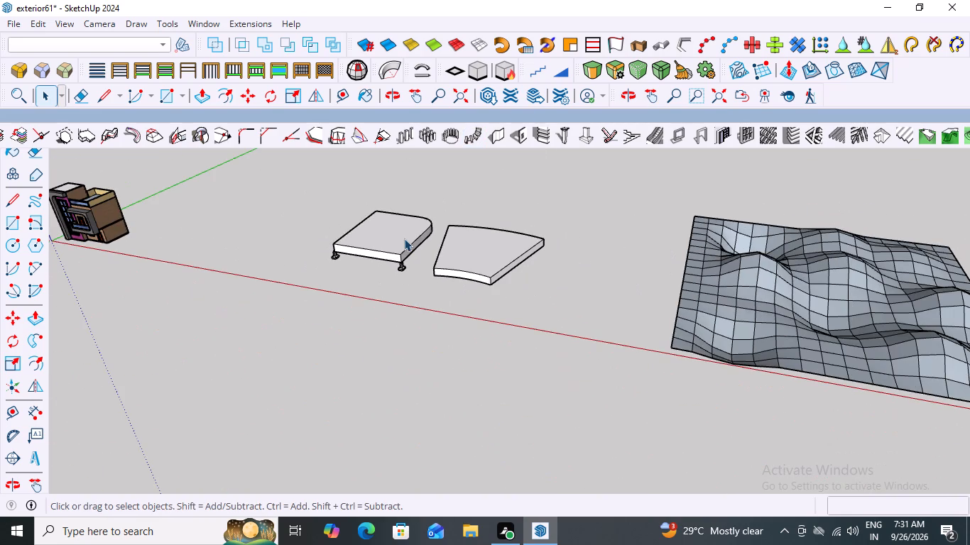
scroll(412, 235, up, 2)
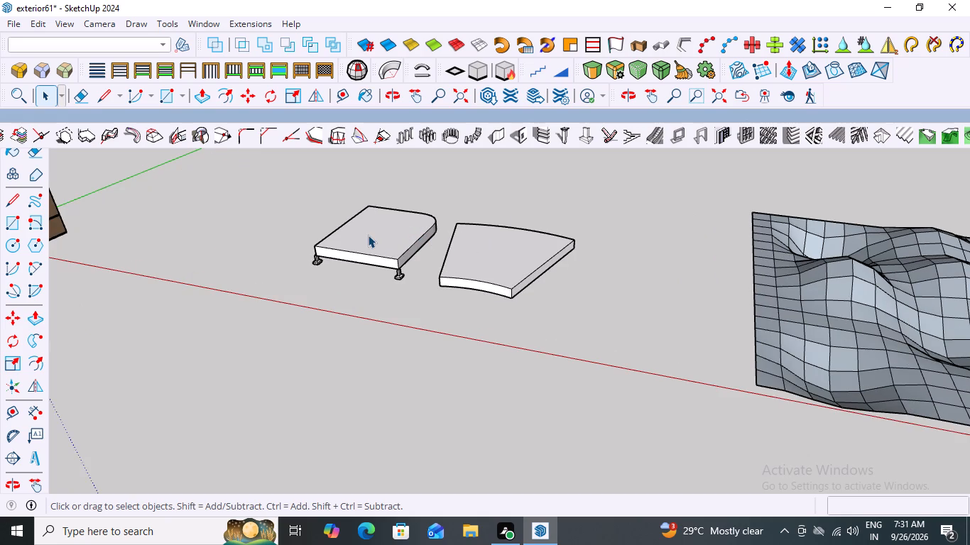
scroll(413, 292, down, 11)
scroll(675, 357, up, 2)
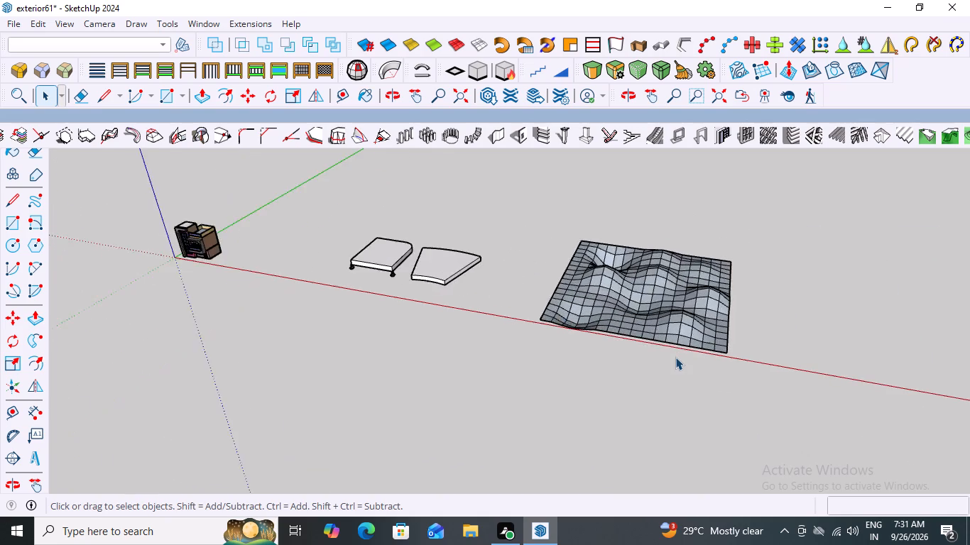
scroll(675, 357, up, 7)
scroll(587, 283, up, 3)
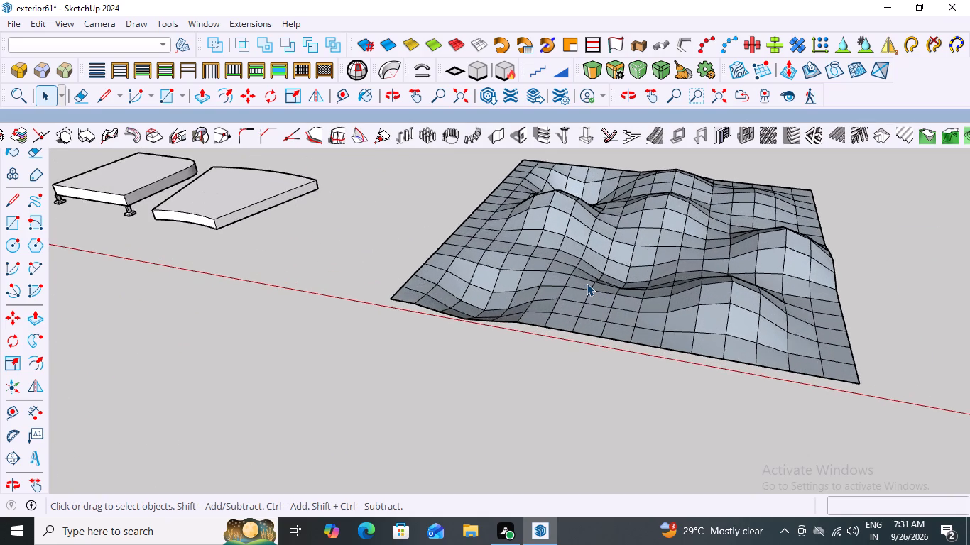
scroll(587, 283, down, 11)
scroll(439, 279, up, 6)
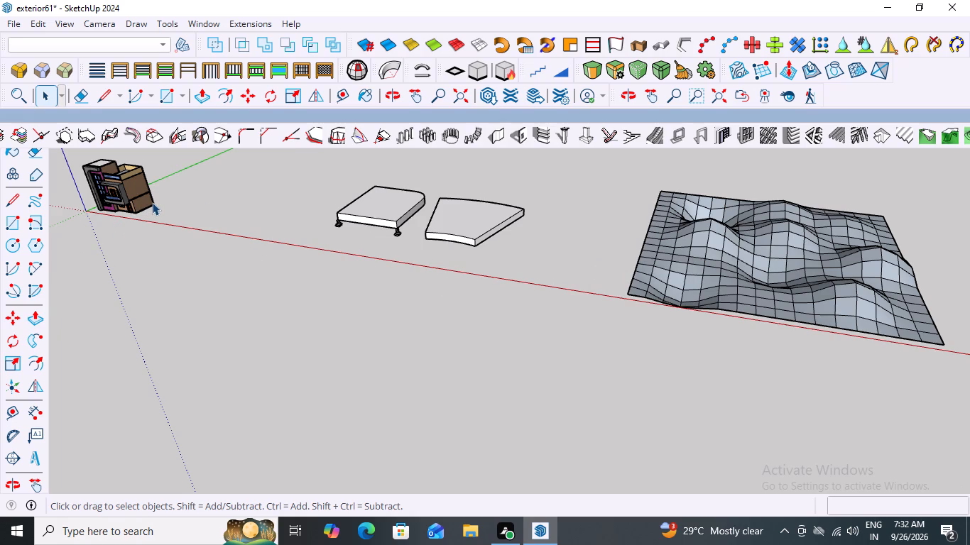
scroll(234, 229, up, 3)
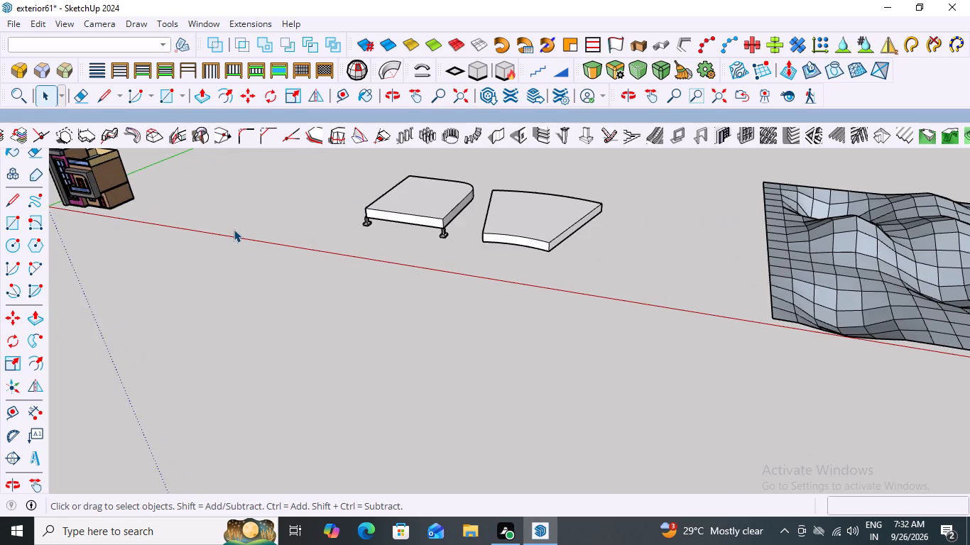
scroll(234, 229, down, 8)
scroll(620, 272, up, 6)
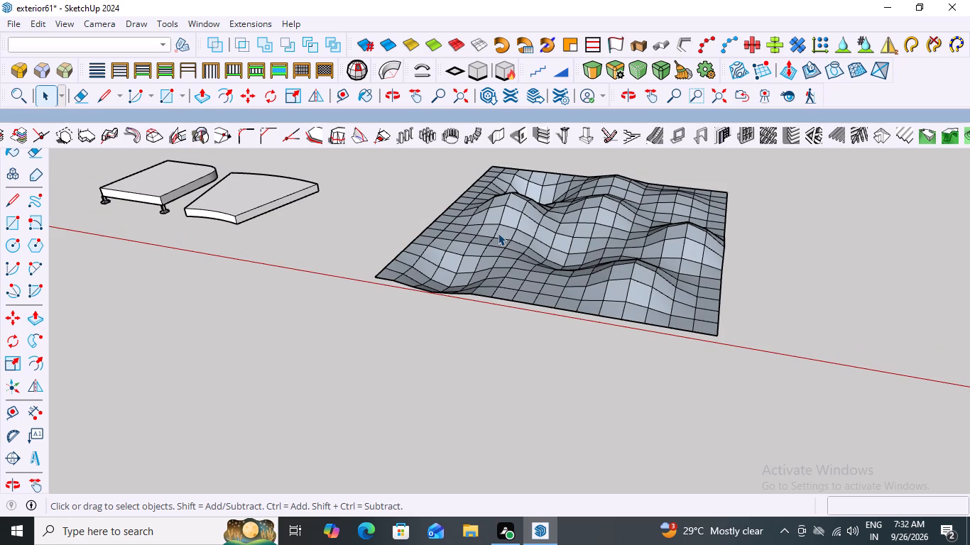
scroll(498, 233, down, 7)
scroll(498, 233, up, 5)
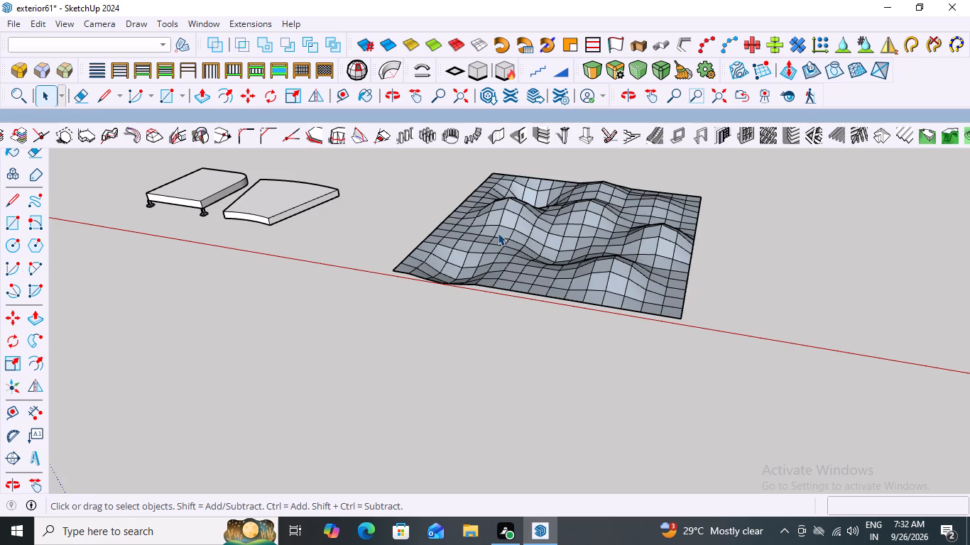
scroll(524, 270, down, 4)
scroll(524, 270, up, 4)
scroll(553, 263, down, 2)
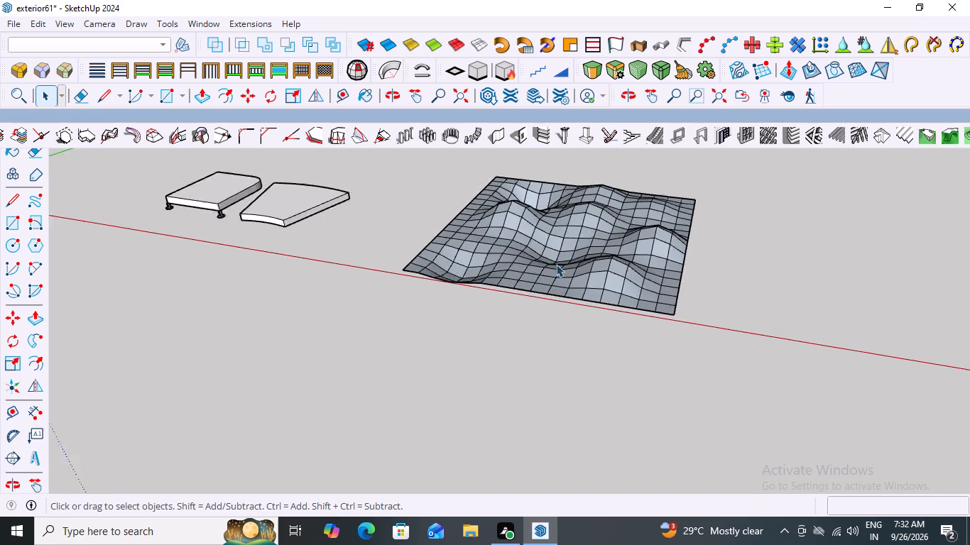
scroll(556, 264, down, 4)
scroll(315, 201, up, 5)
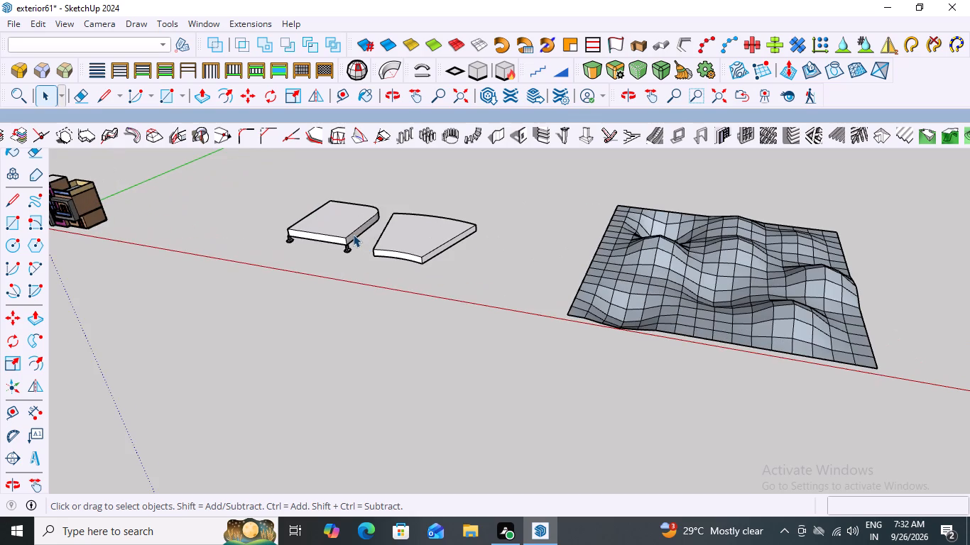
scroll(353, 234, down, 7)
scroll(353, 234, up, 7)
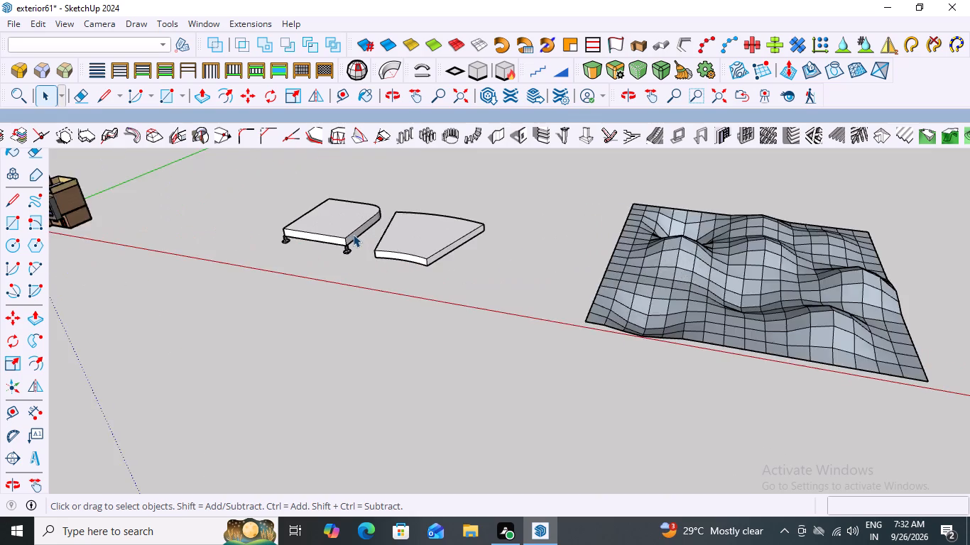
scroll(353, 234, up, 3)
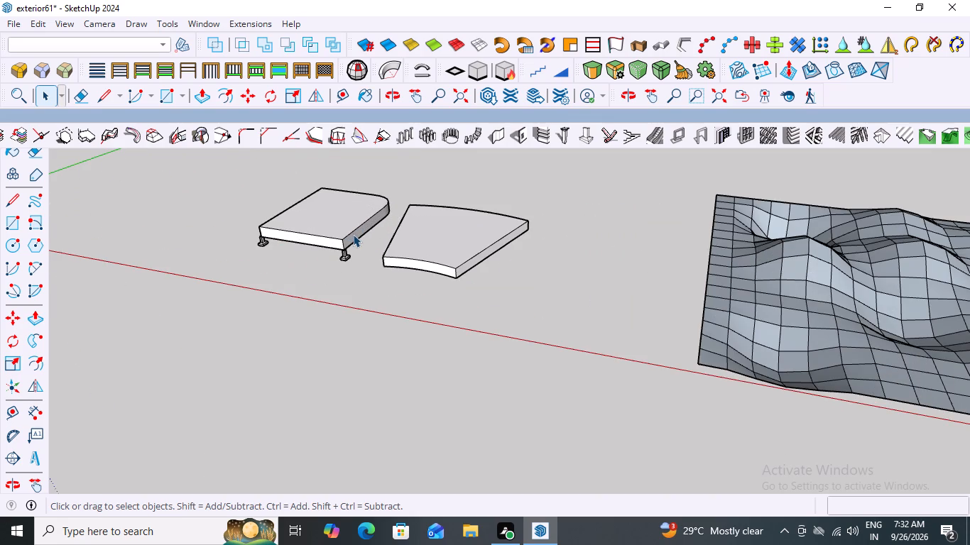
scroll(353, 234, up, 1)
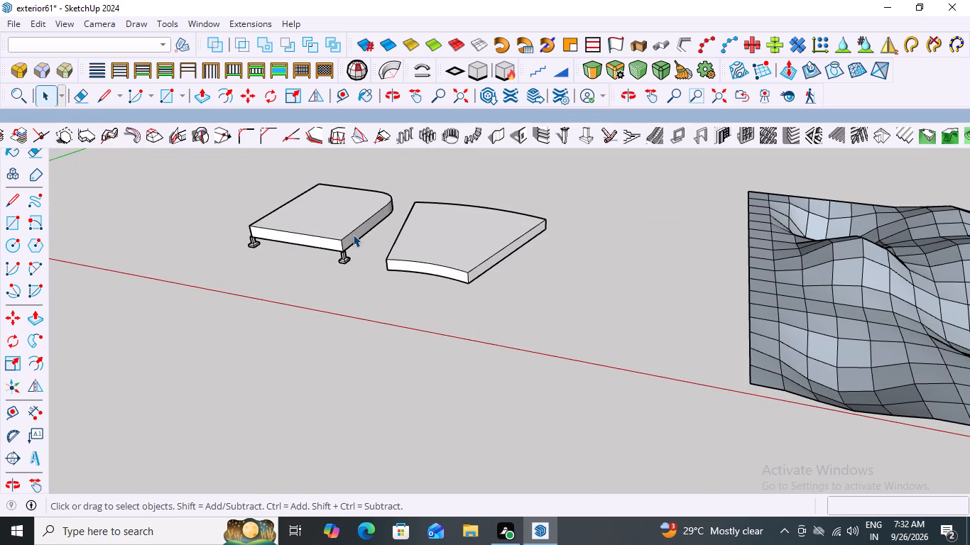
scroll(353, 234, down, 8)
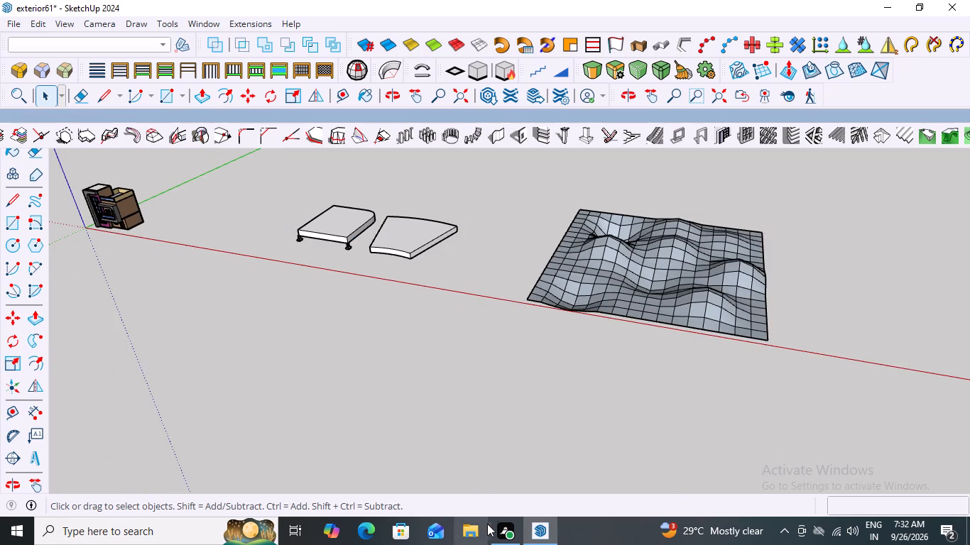
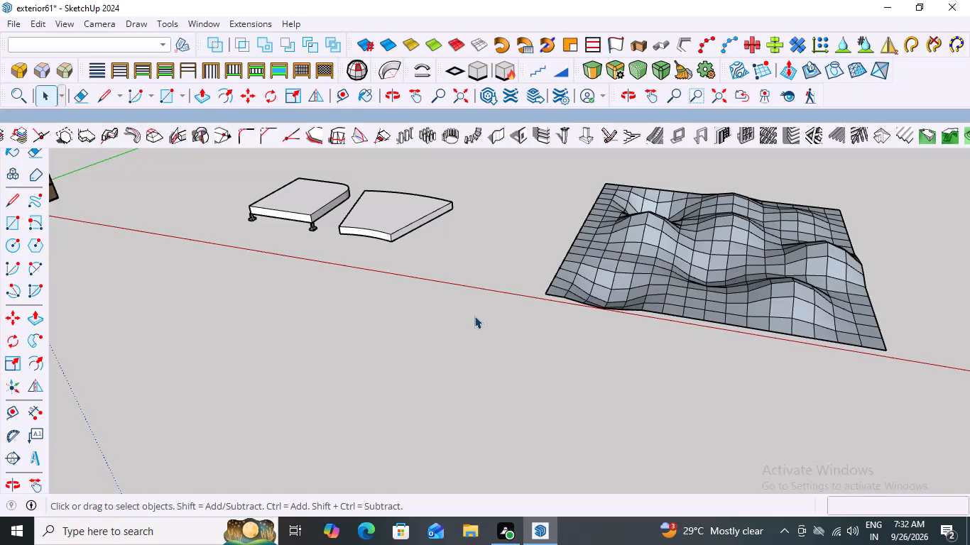
Examine the sculpted terrain mesh and its extents relative to the supported and bent blocks along the red axis.
scroll(474, 316, down, 3)
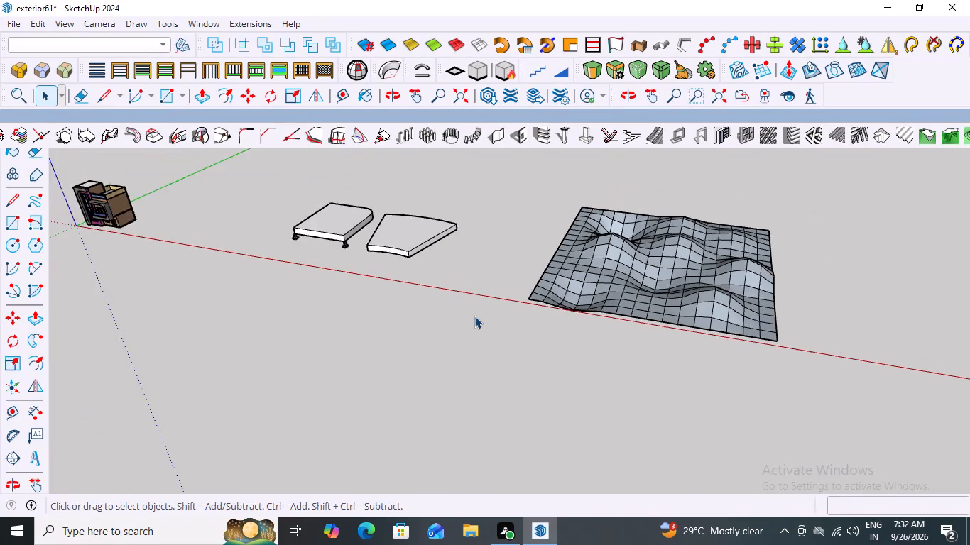
scroll(474, 316, down, 6)
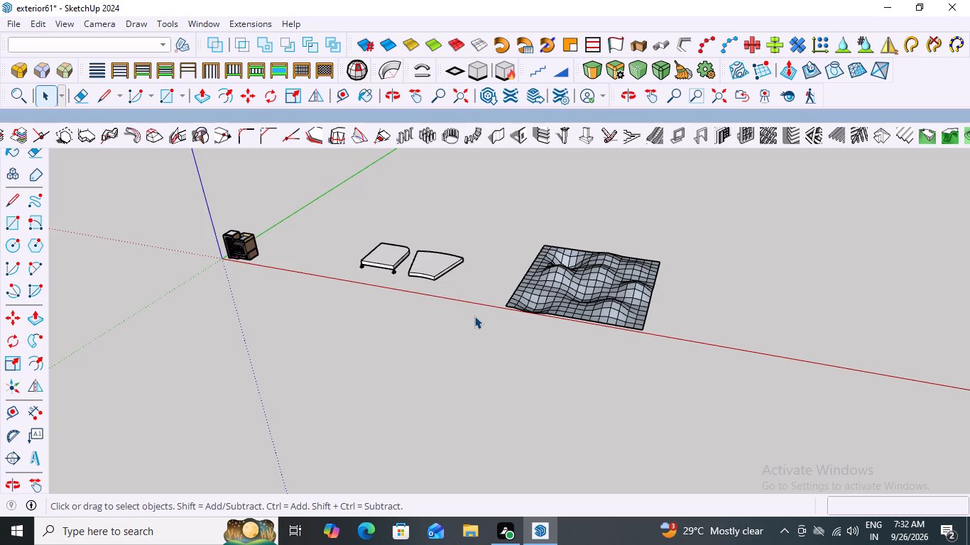
scroll(618, 312, up, 9)
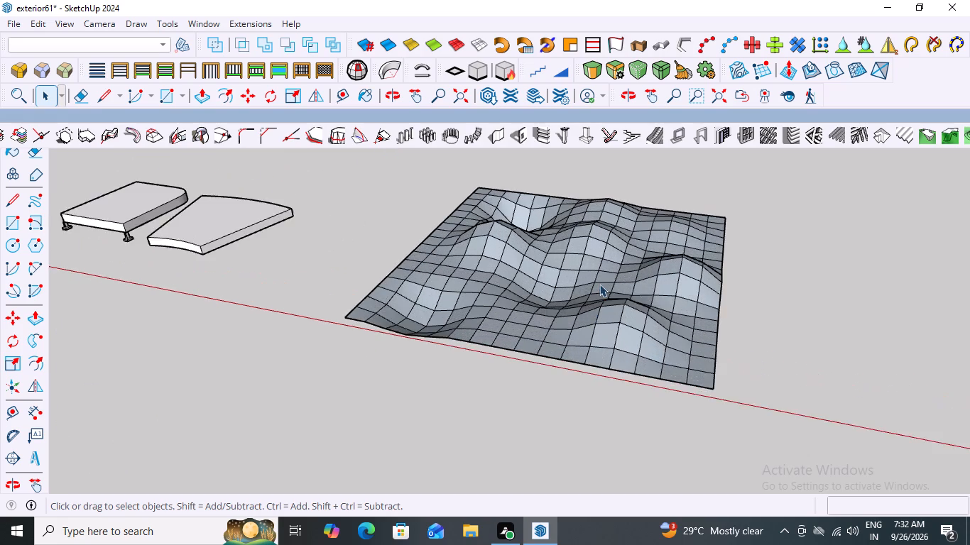
scroll(599, 284, up, 2)
scroll(549, 295, down, 3)
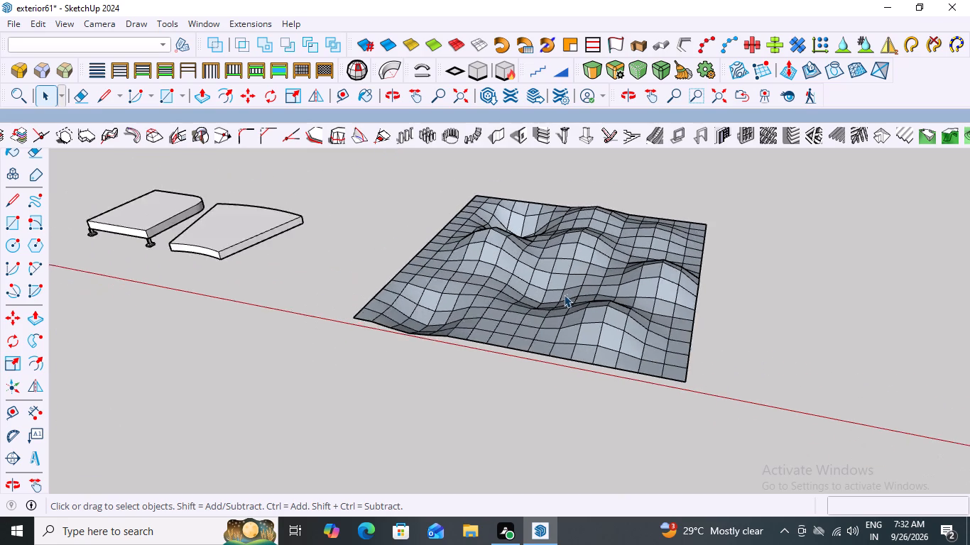
scroll(564, 294, down, 3)
middle_drag(407, 294, 433, 298)
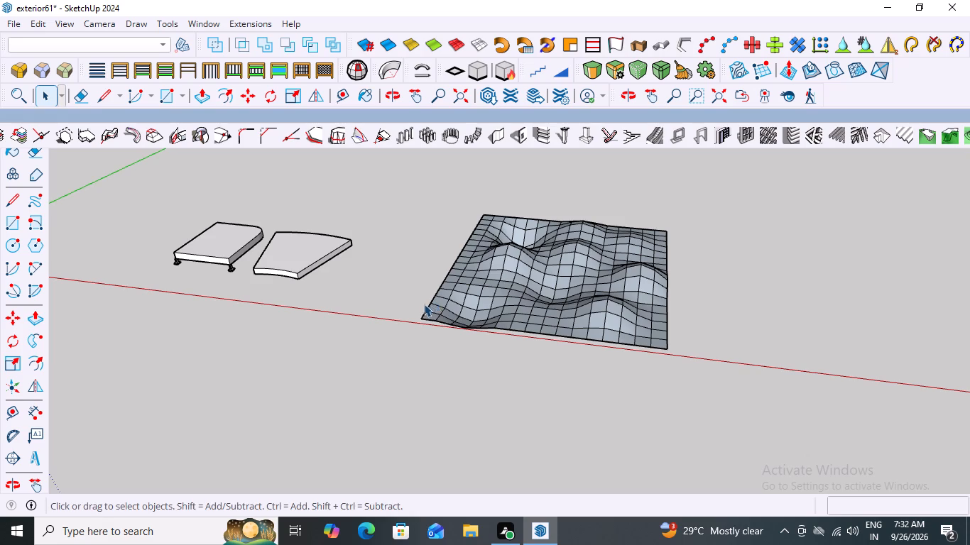
scroll(465, 215, down, 6)
middle_drag(513, 279, 560, 297)
scroll(517, 282, up, 3)
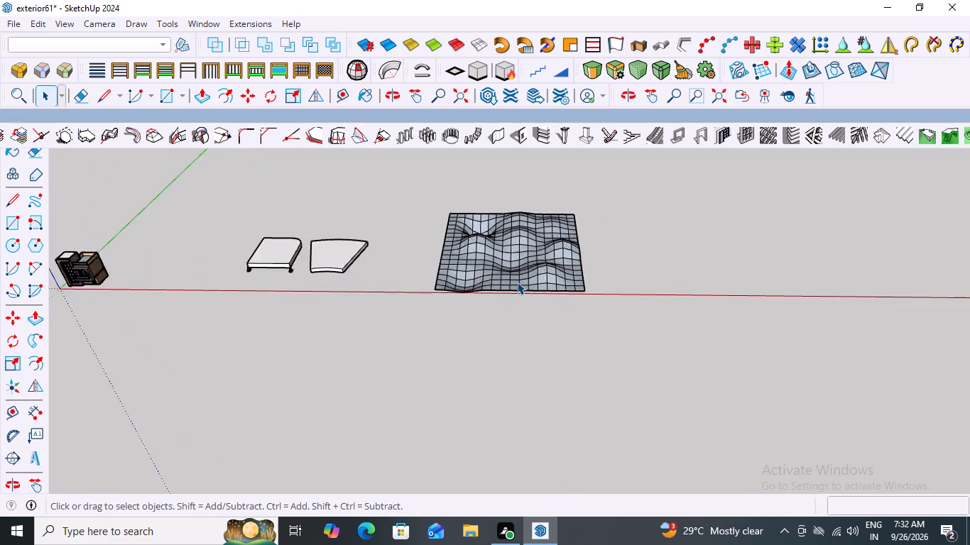
scroll(517, 282, up, 1)
scroll(517, 282, down, 1)
scroll(517, 282, up, 4)
click(537, 253)
scroll(482, 278, down, 3)
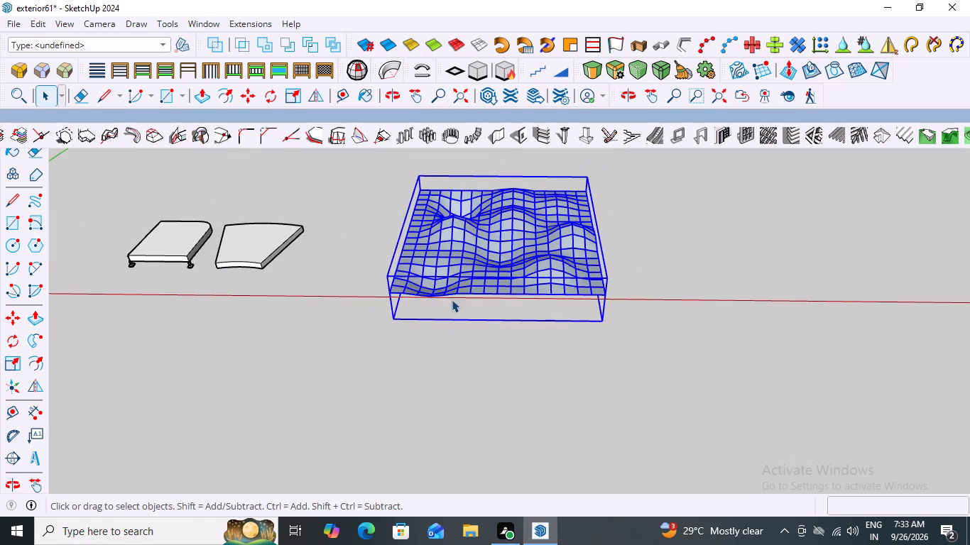
scroll(575, 258, up, 5)
scroll(360, 263, down, 7)
scroll(486, 331, up, 2)
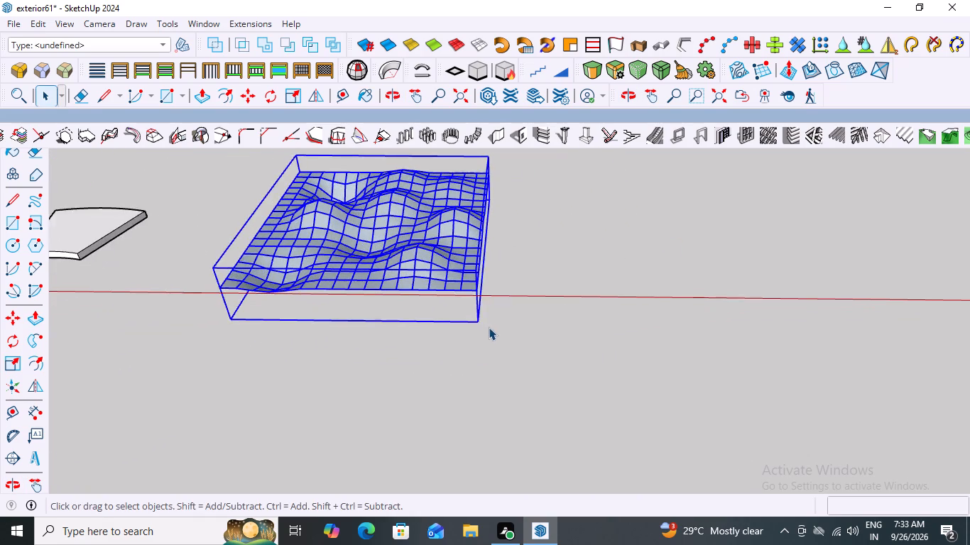
scroll(489, 327, up, 3)
scroll(472, 331, down, 6)
middle_drag(291, 351, 336, 356)
scroll(402, 331, up, 3)
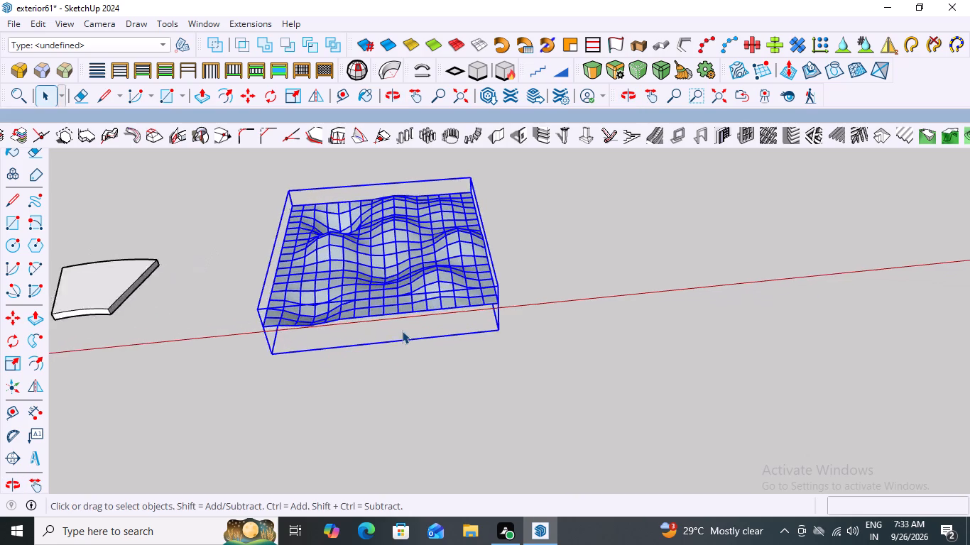
scroll(402, 331, up, 3)
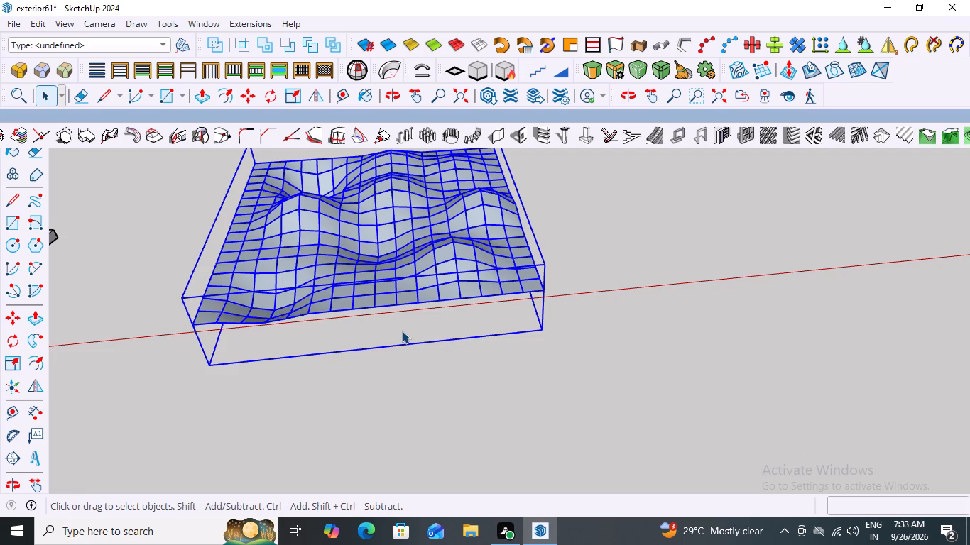
scroll(402, 331, up, 1)
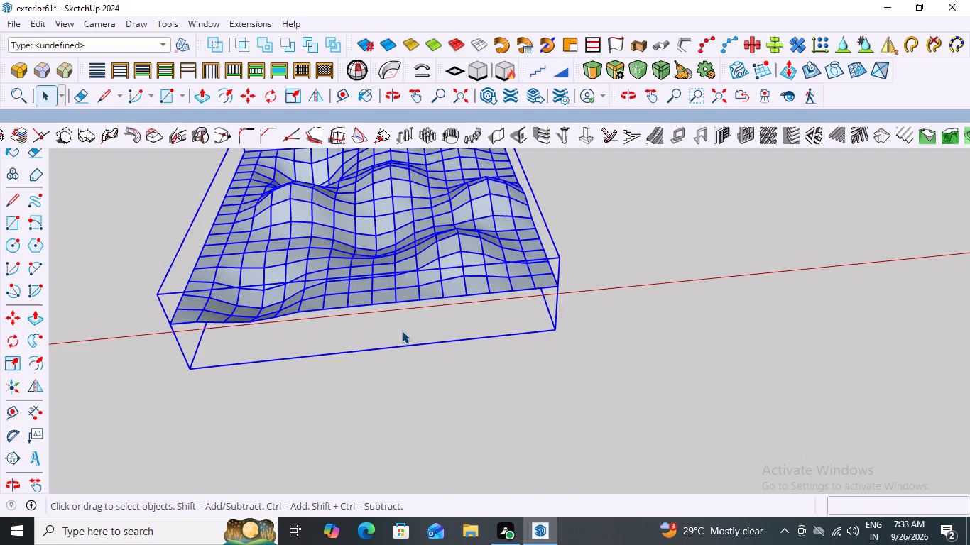
scroll(402, 331, down, 9)
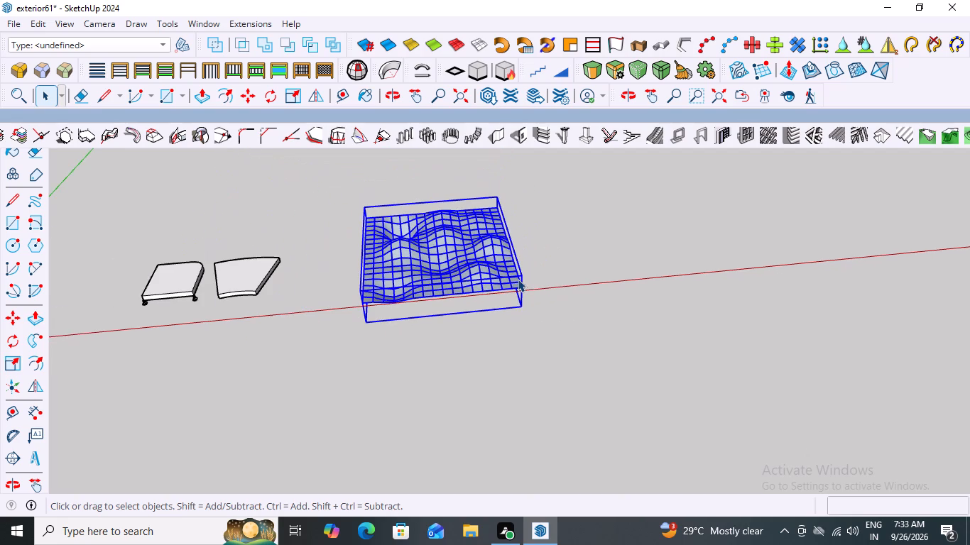
scroll(459, 300, up, 6)
scroll(535, 285, up, 1)
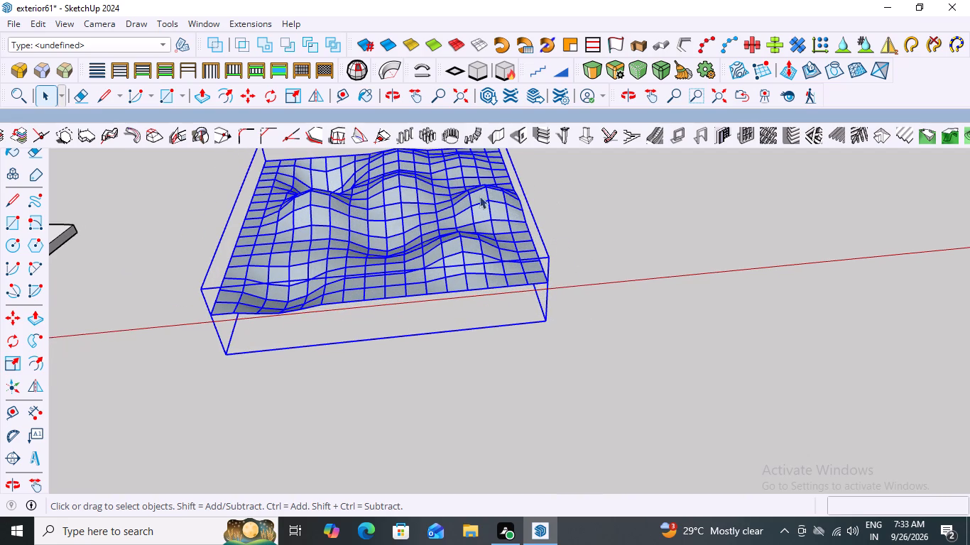
scroll(452, 211, down, 8)
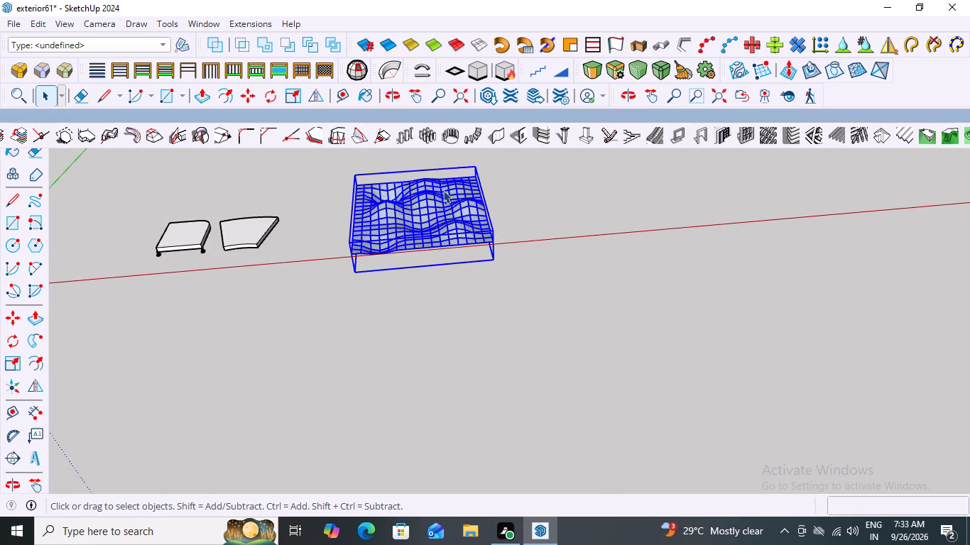
scroll(440, 194, up, 3)
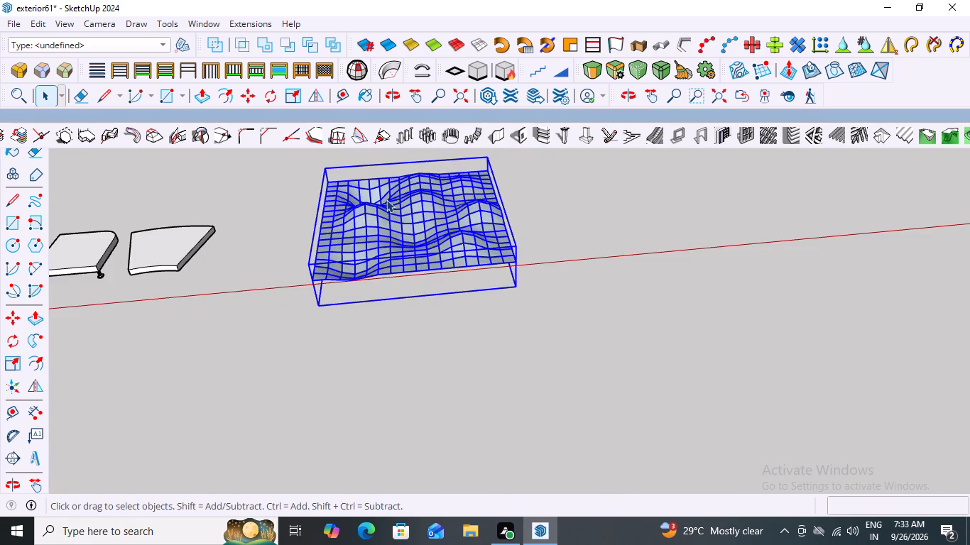
scroll(442, 194, up, 3)
click(580, 197)
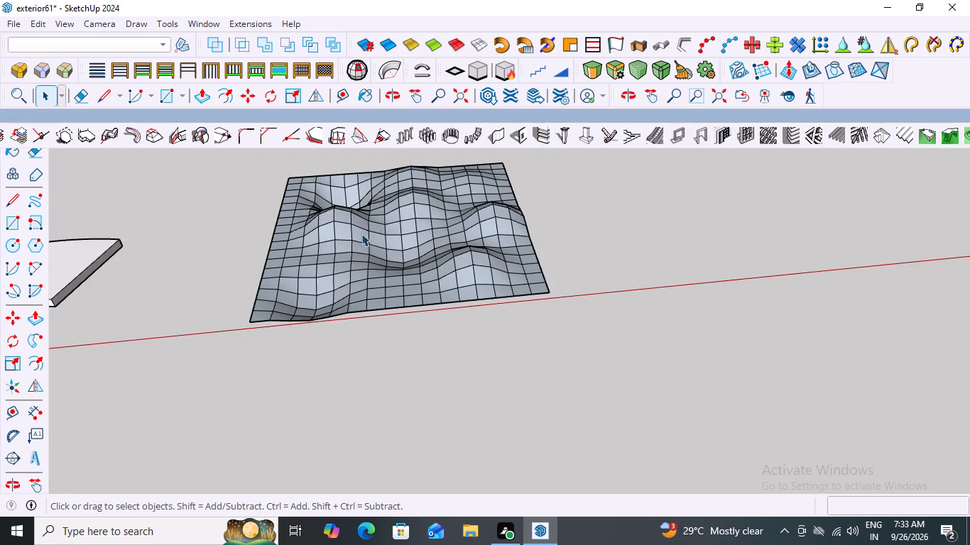
Inspect the terrain mesh's hills and hollows closely from low, high and oblique viewpoints on several sides.
middle_drag(361, 233, 375, 255)
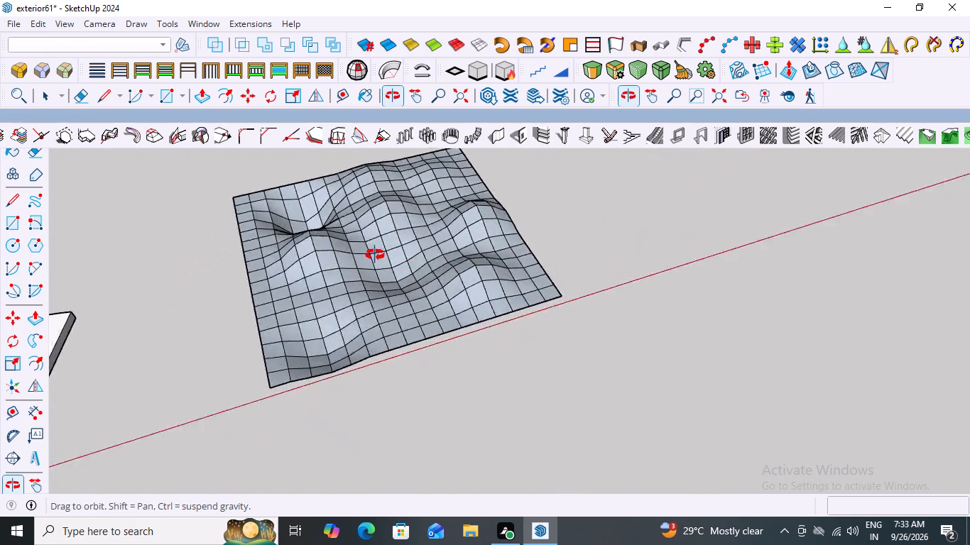
middle_drag(375, 255, 372, 153)
scroll(327, 216, up, 3)
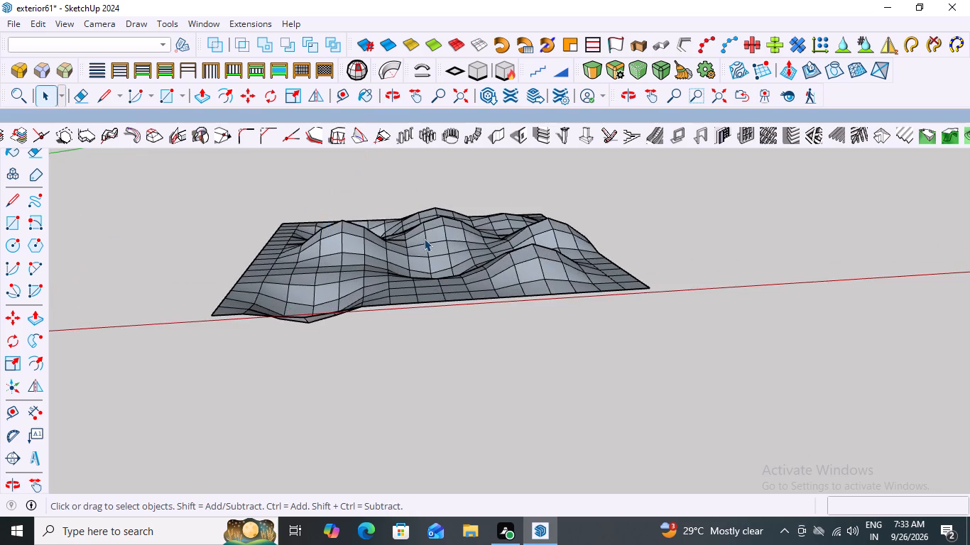
middle_drag(424, 238, 647, 276)
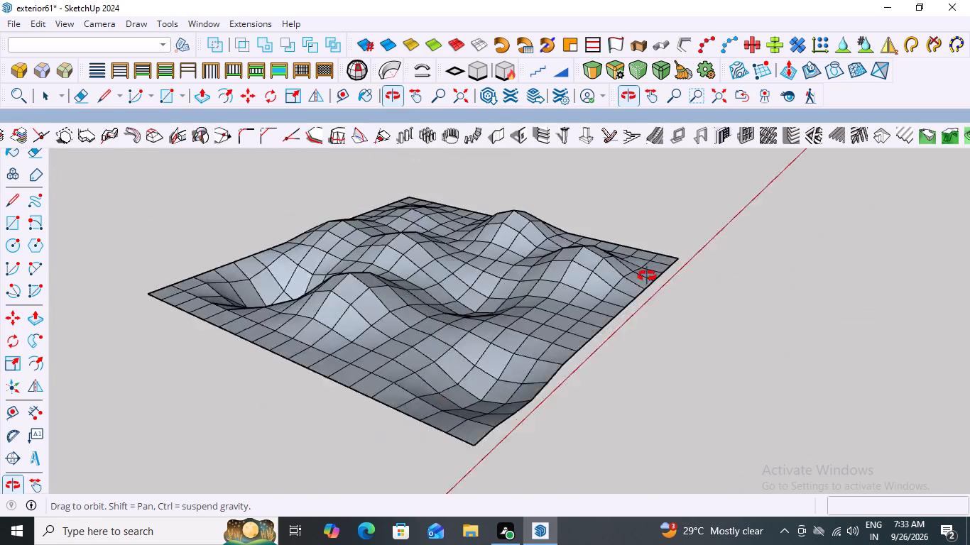
middle_drag(647, 276, 332, 273)
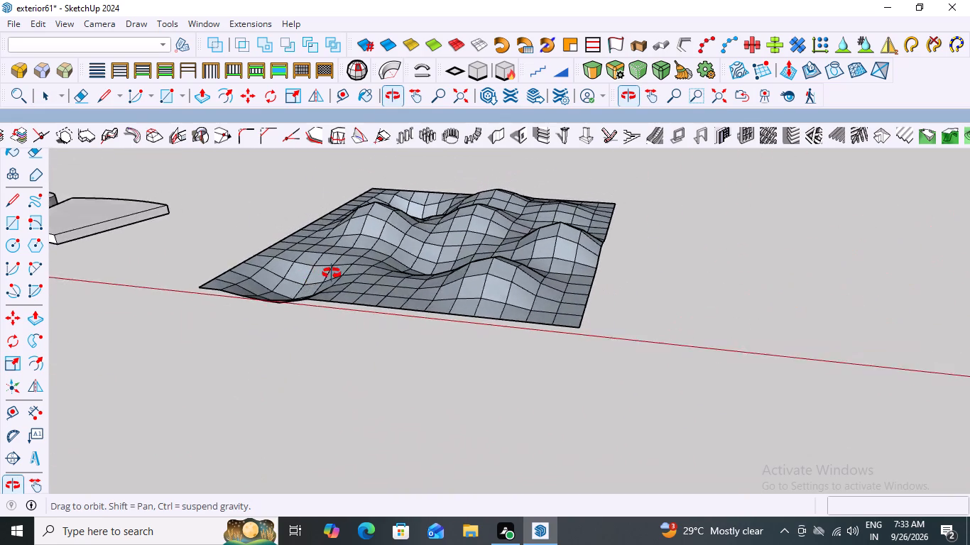
middle_drag(332, 273, 373, 294)
middle_drag(456, 236, 489, 338)
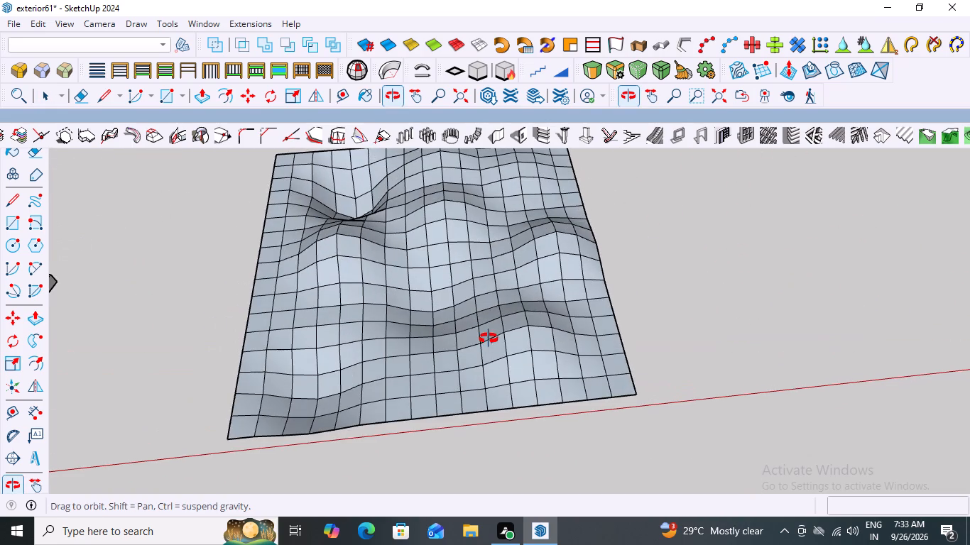
middle_drag(489, 338, 401, 309)
scroll(492, 318, up, 3)
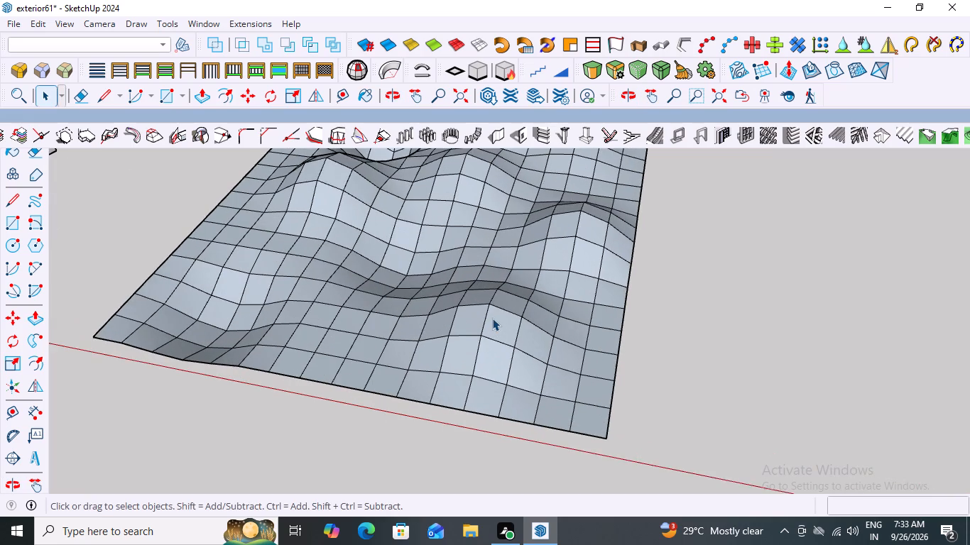
scroll(499, 312, down, 11)
middle_drag(447, 282, 597, 252)
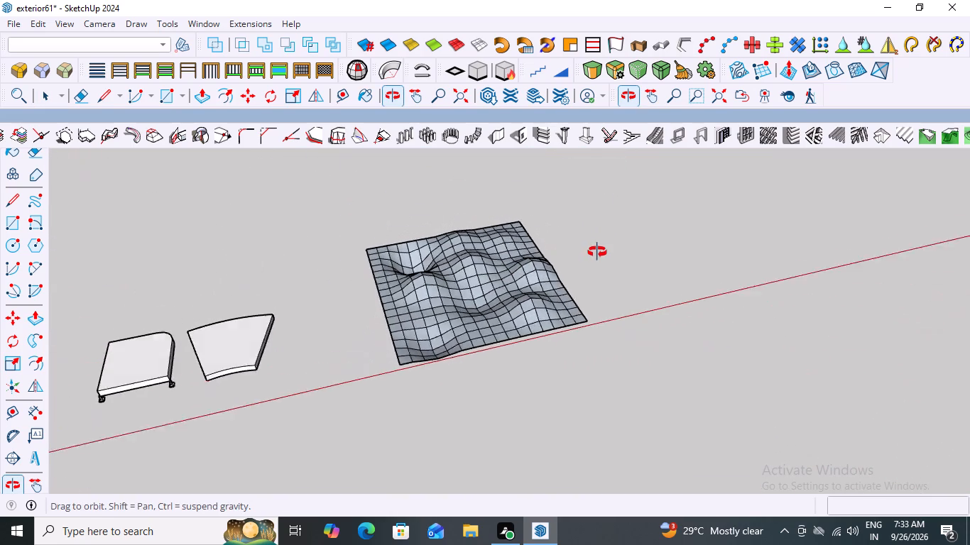
middle_drag(597, 252, 609, 248)
scroll(442, 340, up, 5)
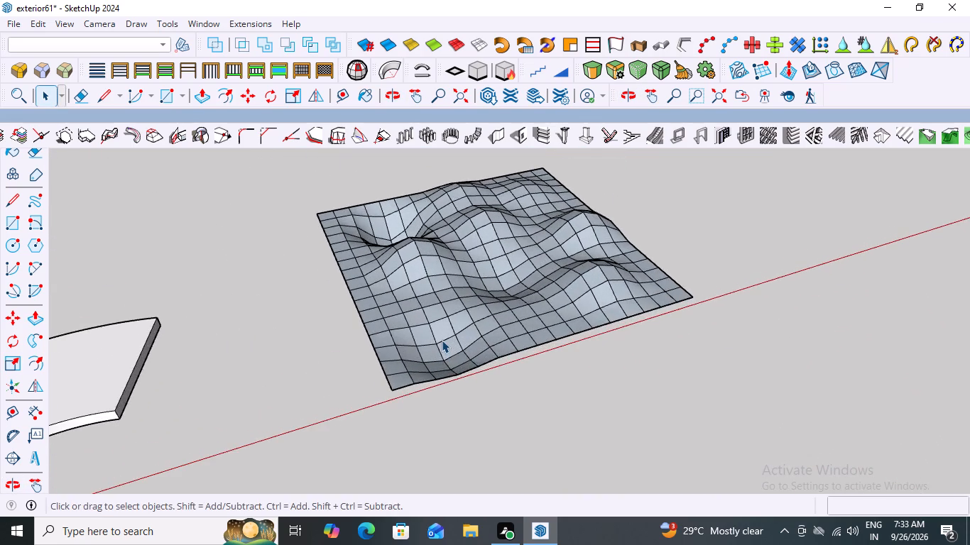
scroll(442, 340, down, 5)
middle_drag(533, 291, 397, 319)
scroll(562, 293, up, 3)
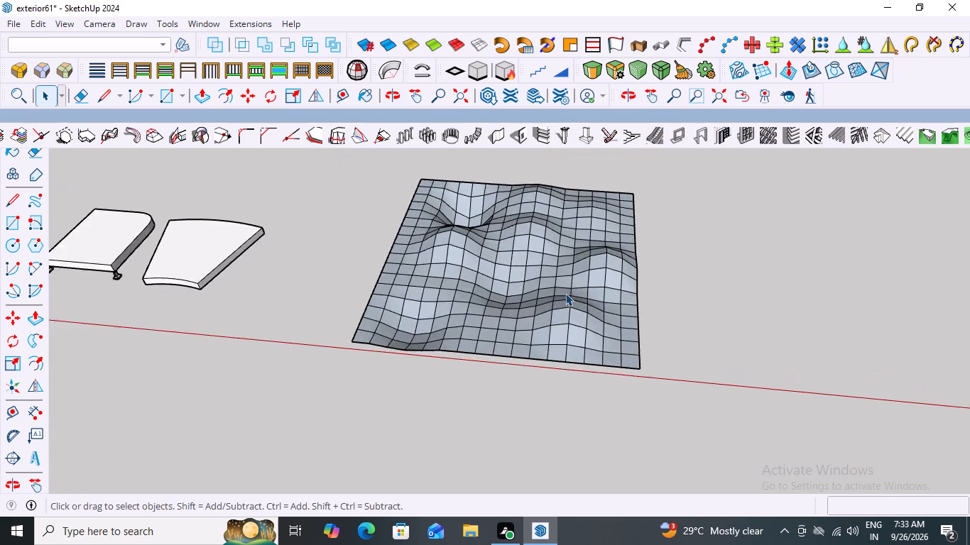
scroll(565, 293, up, 5)
scroll(552, 285, down, 7)
middle_drag(493, 281, 714, 254)
scroll(436, 252, up, 10)
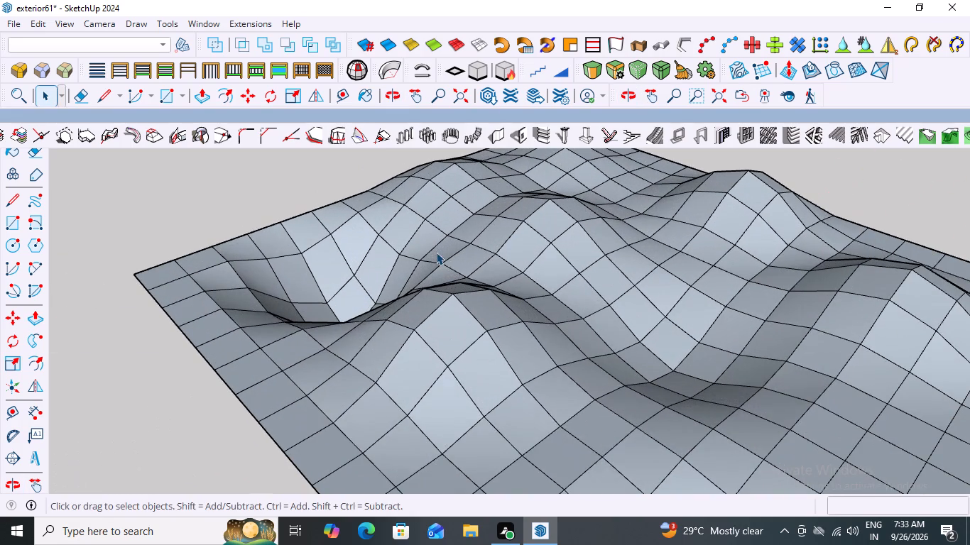
scroll(459, 282, up, 7)
scroll(459, 282, down, 10)
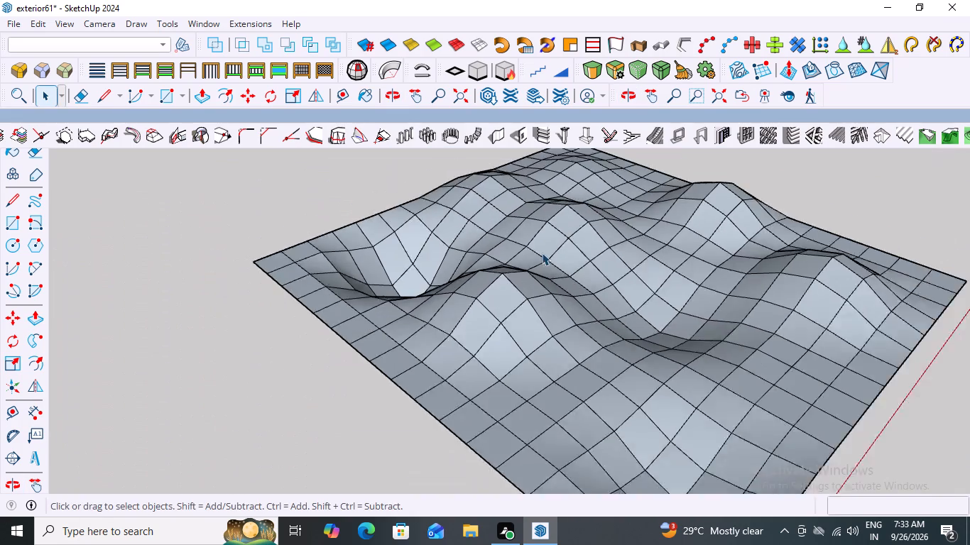
scroll(542, 253, down, 11)
middle_drag(568, 274, 442, 258)
scroll(740, 348, up, 11)
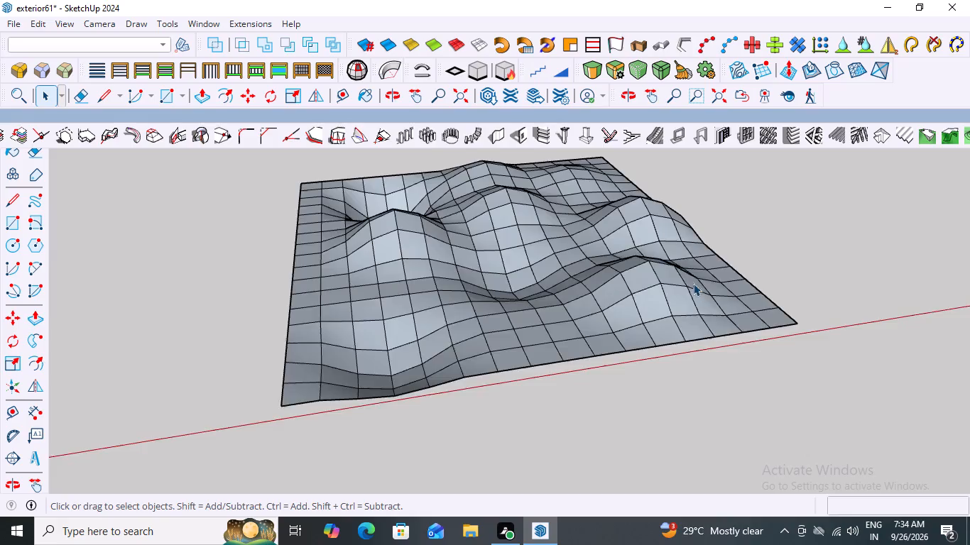
scroll(690, 279, down, 3)
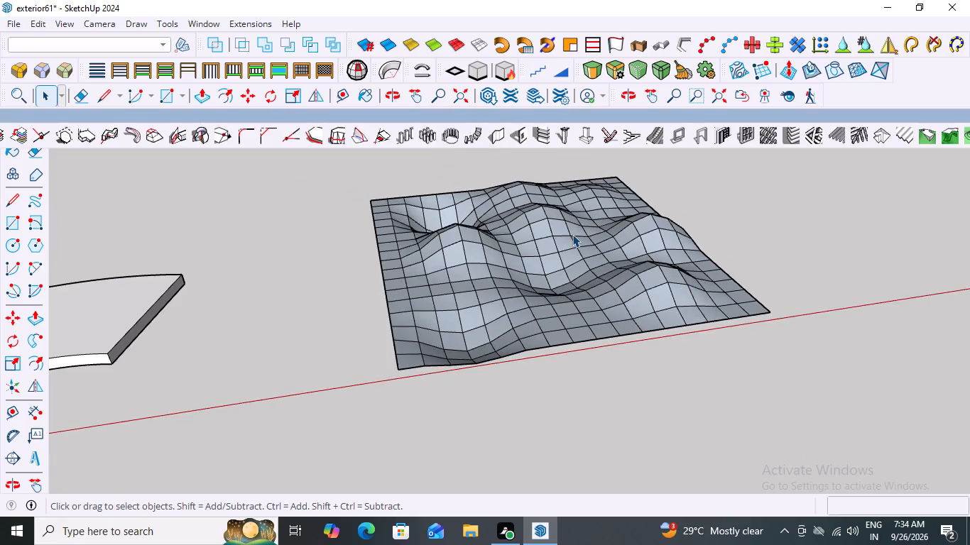
Paint the whole terrain mesh with the Vegetation Grass Artificial material.
click(570, 237)
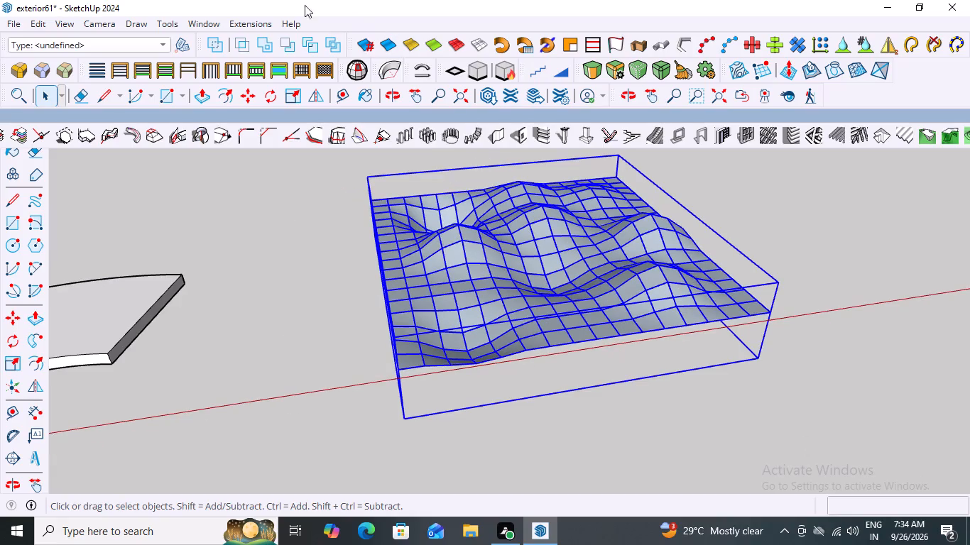
click(263, 21)
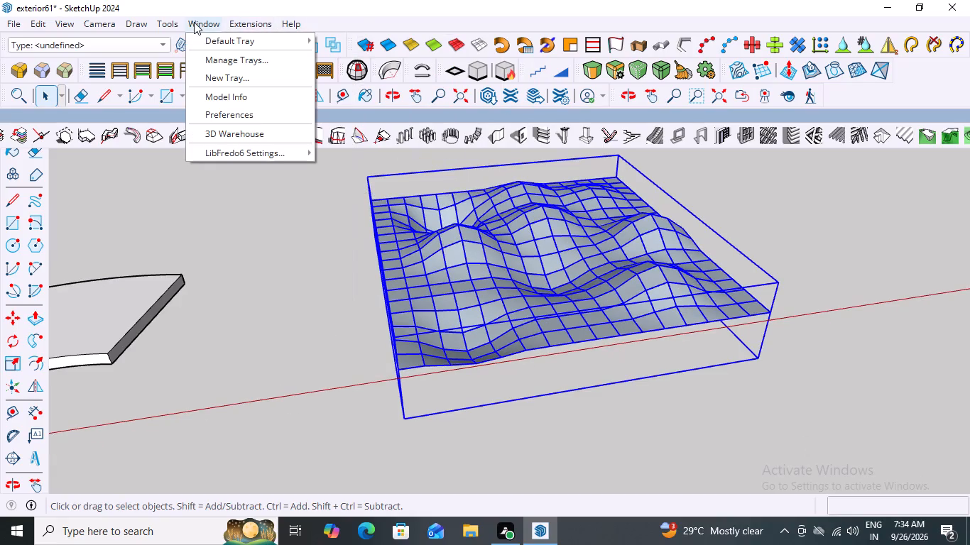
click(342, 41)
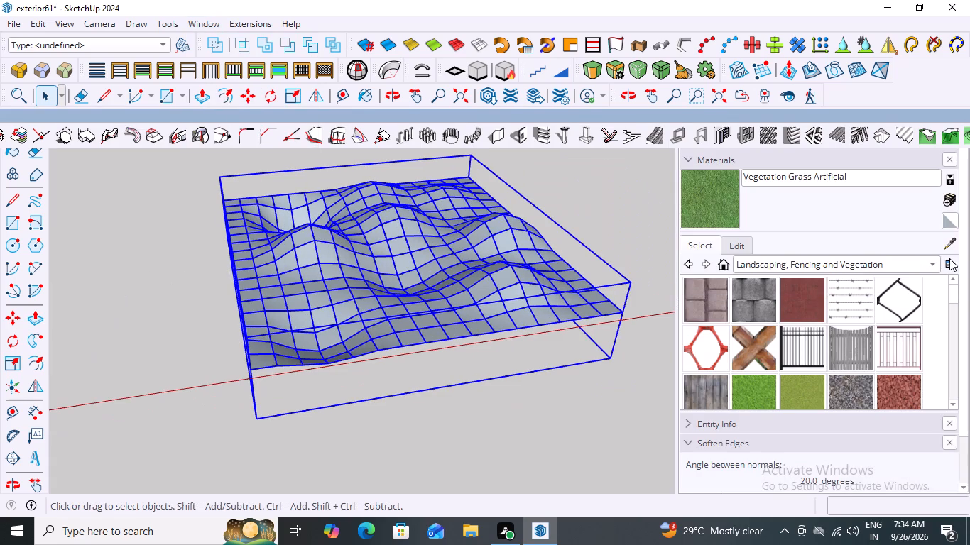
click(722, 211)
click(377, 232)
Soften the terrain mesh's edges with an angle between normals of 34 degrees and smooth normals on.
scroll(435, 341, up, 2)
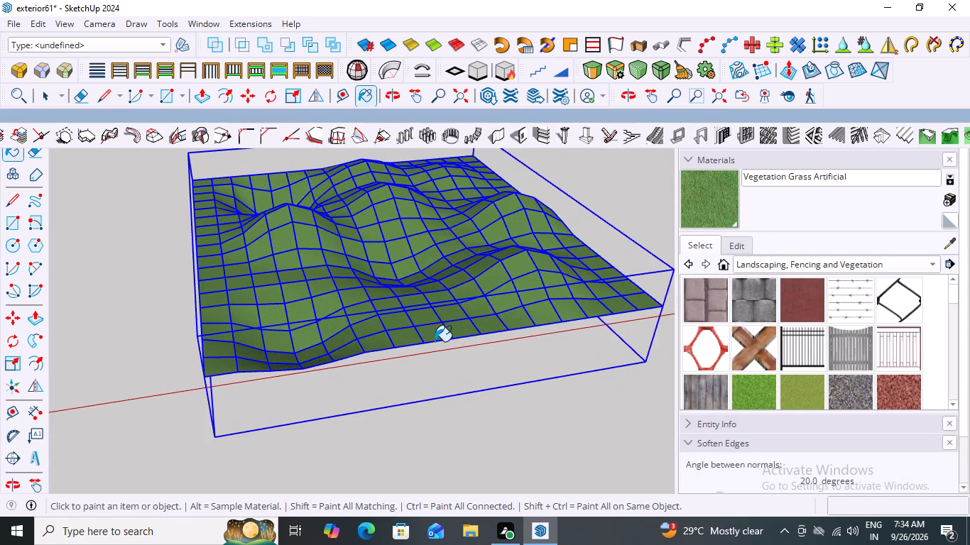
scroll(687, 419, down, 1)
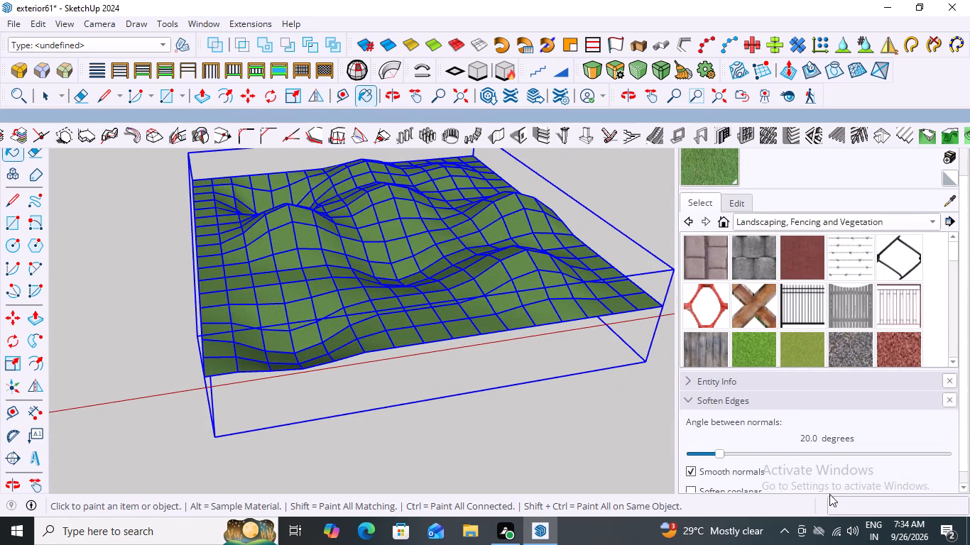
drag(719, 451, 739, 450)
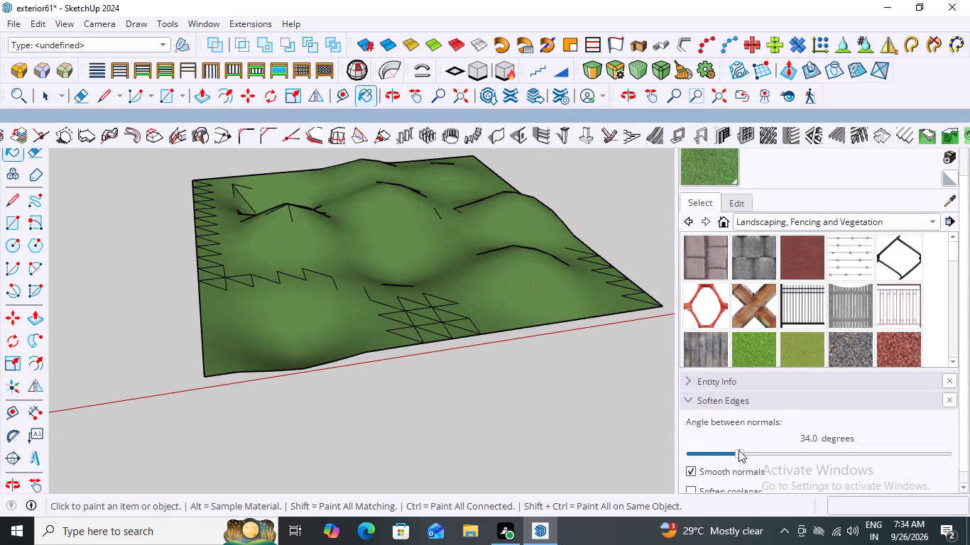
Try larger and smaller softening angles on the terrain mesh, settle on 34.5 degrees between normals, and deselect the mesh.
drag(739, 450, 901, 451)
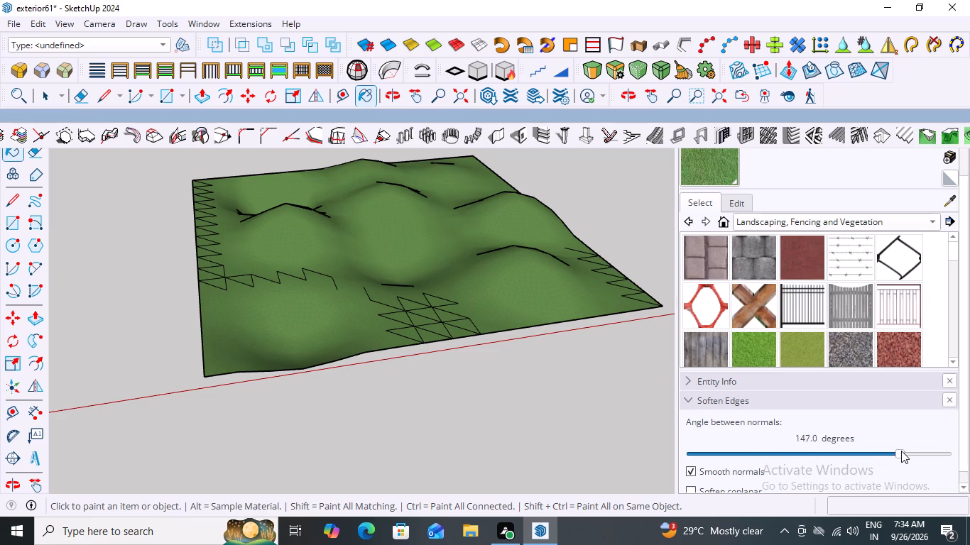
drag(901, 451, 697, 461)
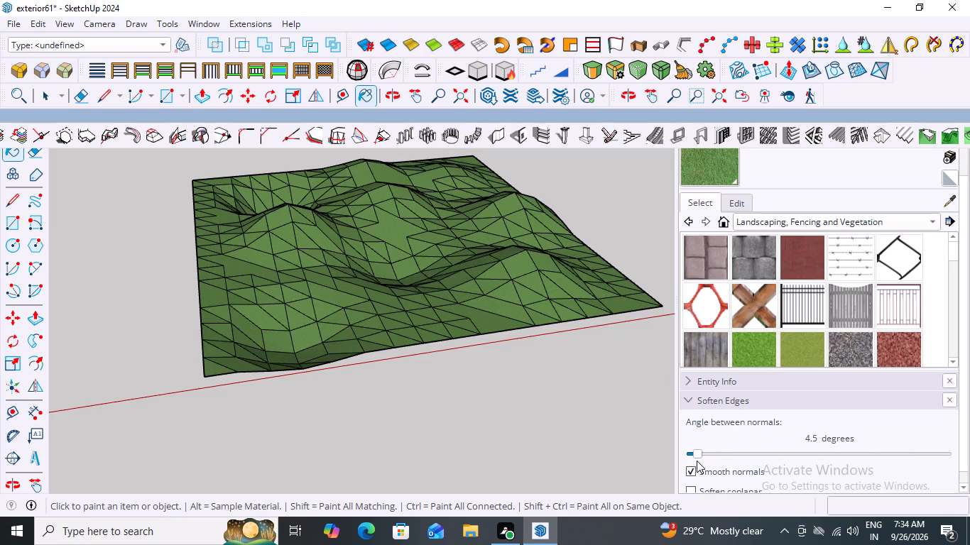
drag(697, 461, 716, 458)
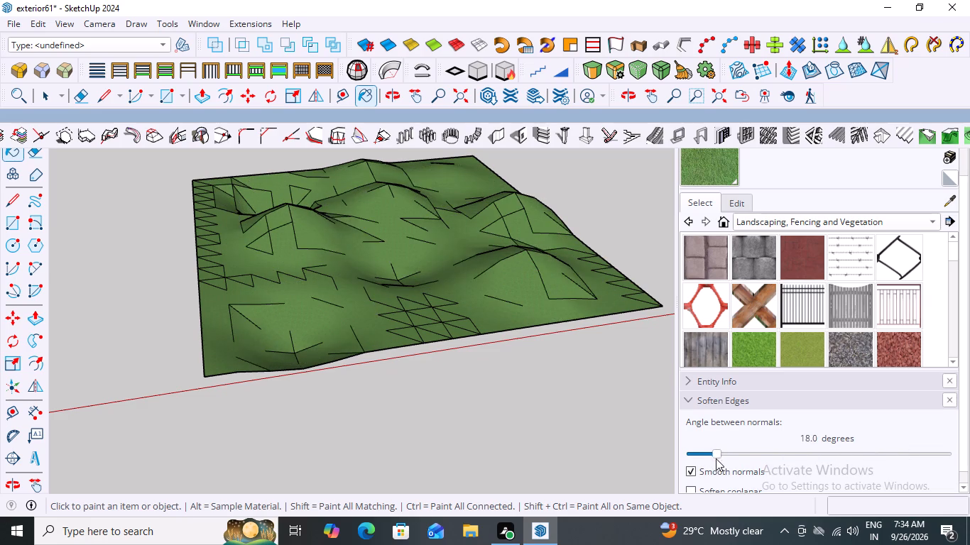
drag(716, 458, 758, 437)
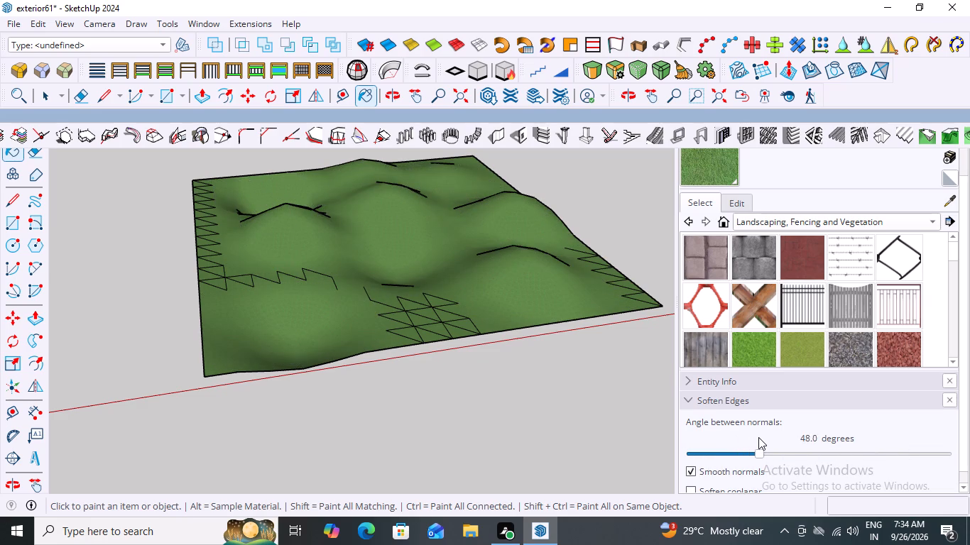
drag(758, 437, 739, 448)
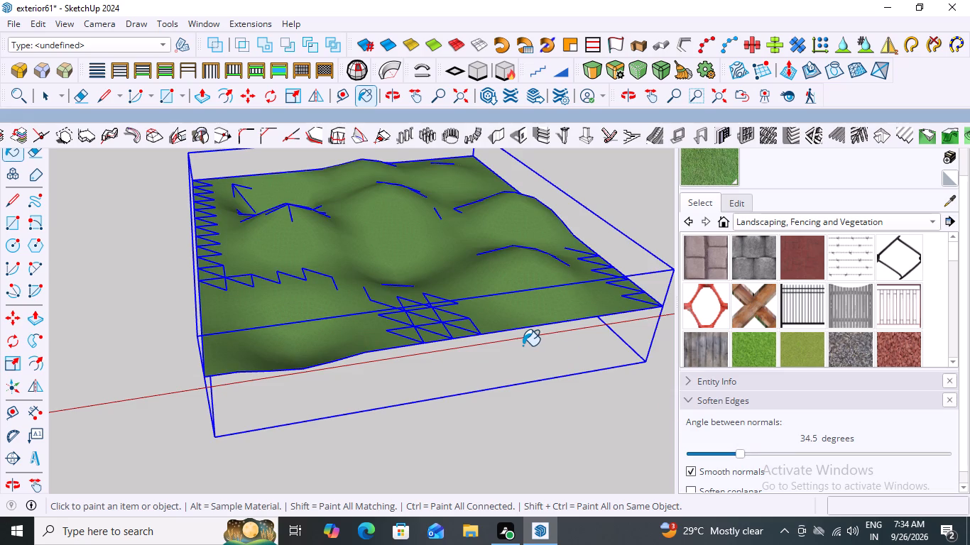
key(space)
click(516, 357)
key(space)
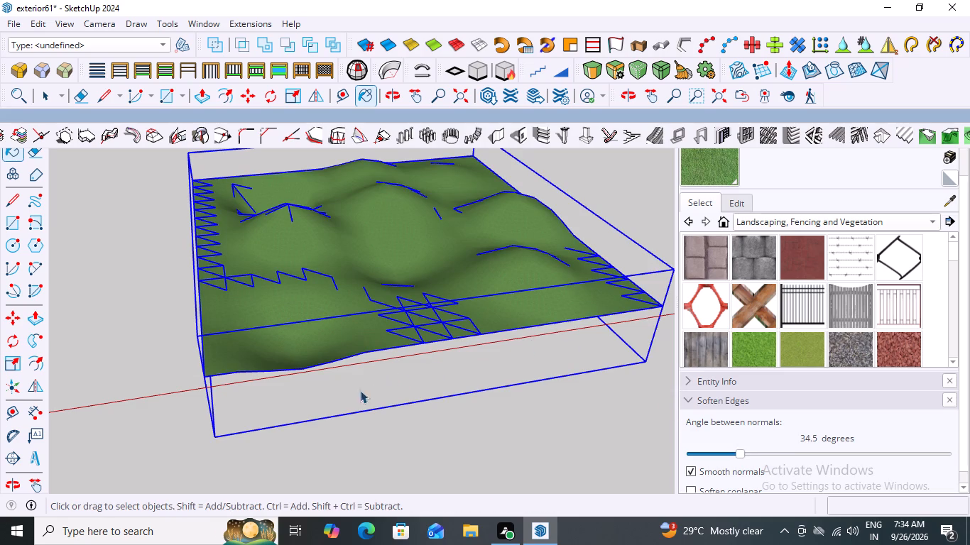
click(151, 292)
click(151, 292)
Inspect the softened grass terrain's hills and remaining edge lines from above, from low oblique angles and from further away.
scroll(278, 307, down, 11)
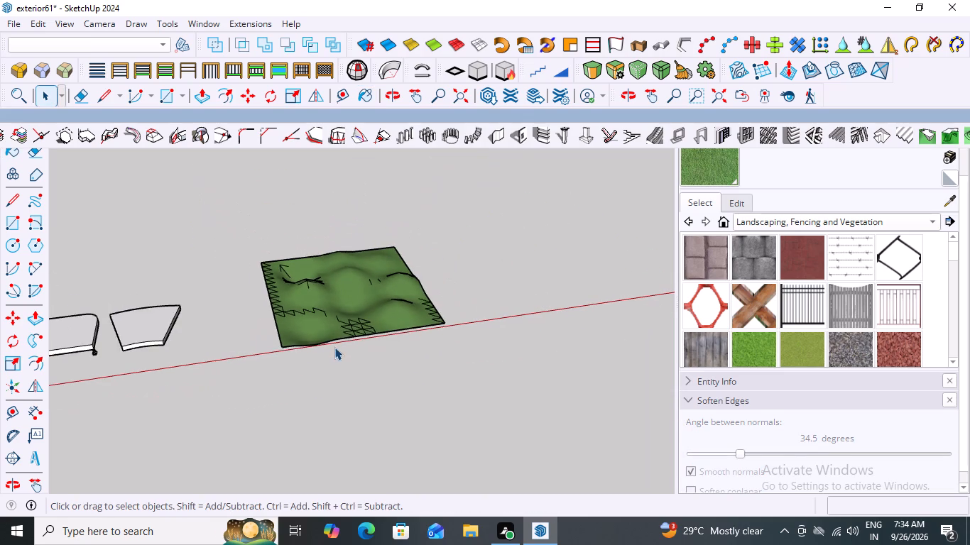
middle_drag(253, 366, 151, 312)
scroll(378, 343, up, 12)
middle_drag(424, 277, 464, 363)
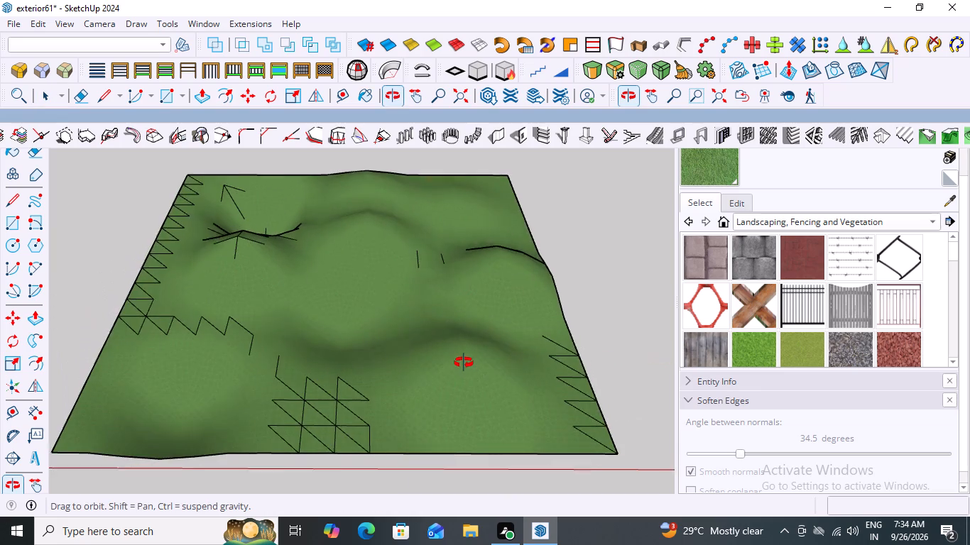
middle_drag(464, 363, 266, 282)
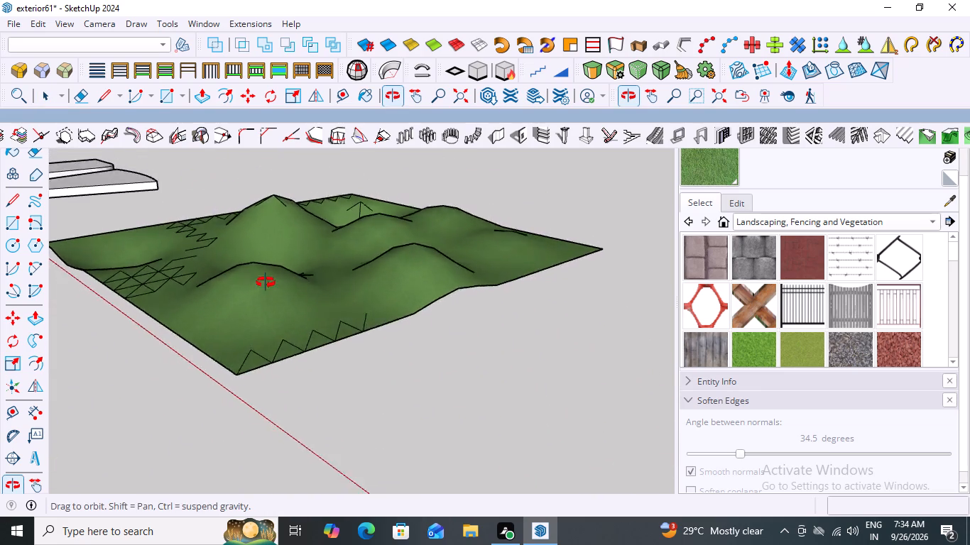
middle_drag(266, 282, 537, 322)
scroll(410, 304, down, 4)
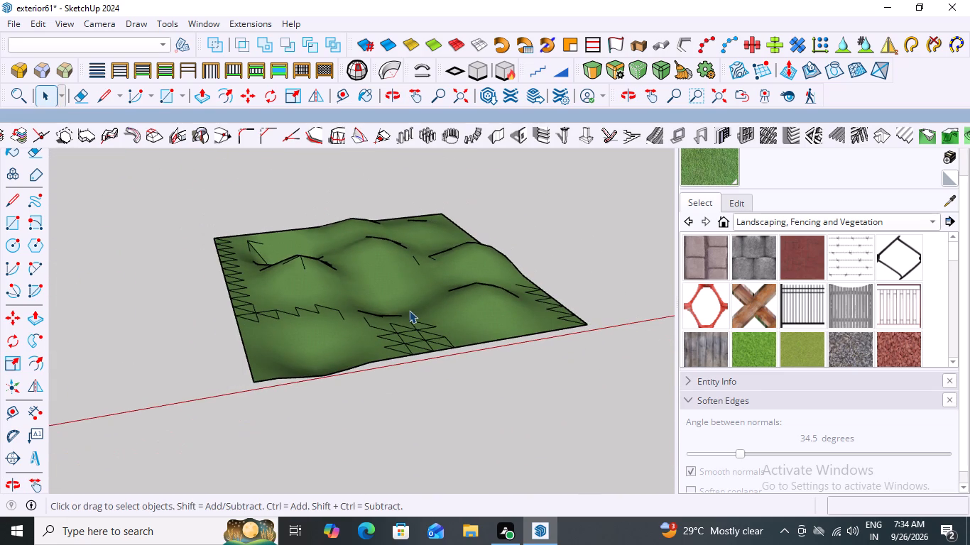
scroll(408, 303, up, 3)
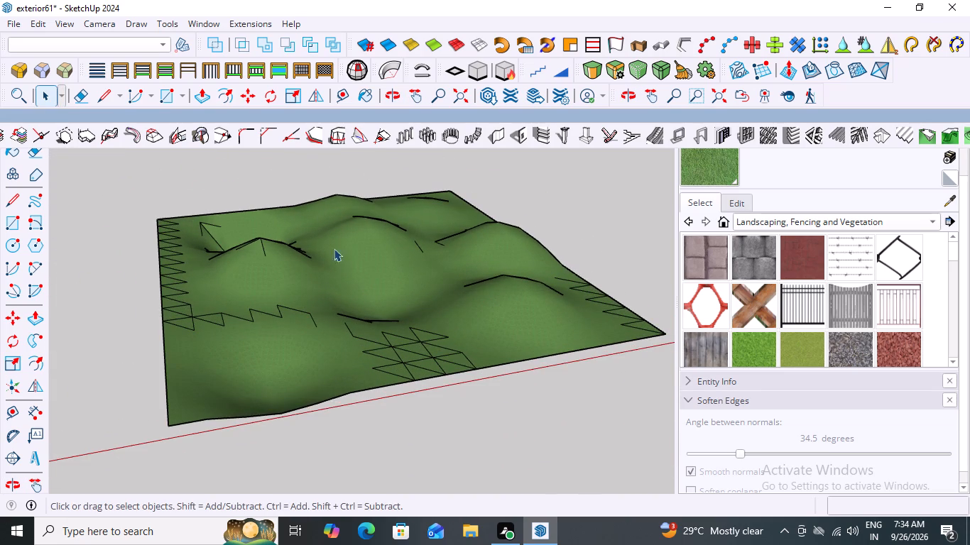
Hide the Default Tray to widen the modelling area.
click(205, 18)
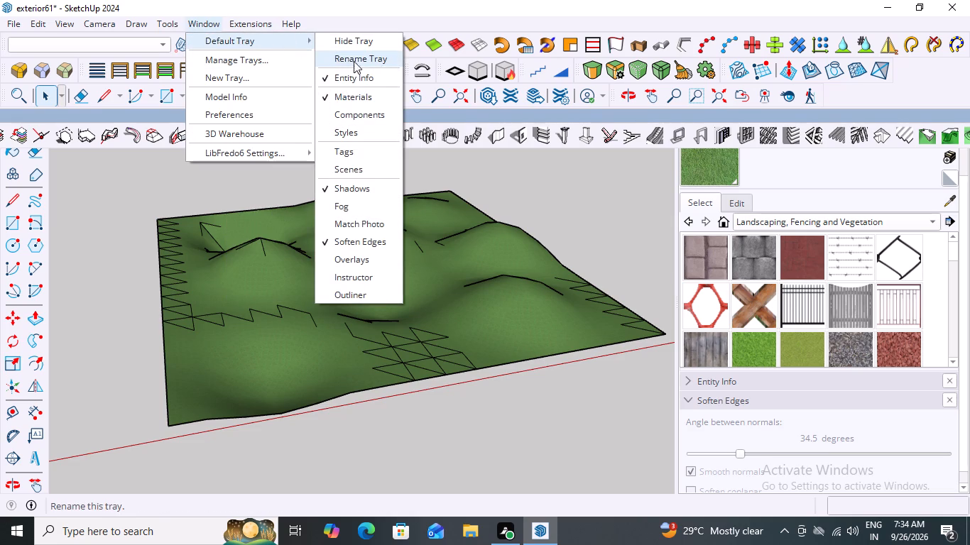
click(342, 40)
Examine the finished grass terrain up close and from a distance beside the supported and bent blocks.
scroll(500, 256, down, 3)
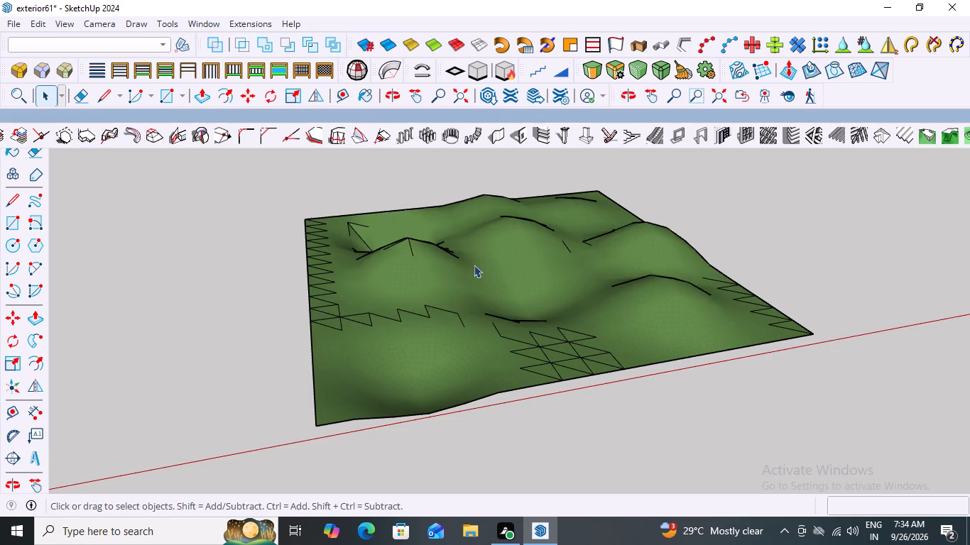
scroll(474, 265, down, 5)
scroll(372, 324, down, 5)
middle_click(372, 324)
scroll(511, 296, up, 4)
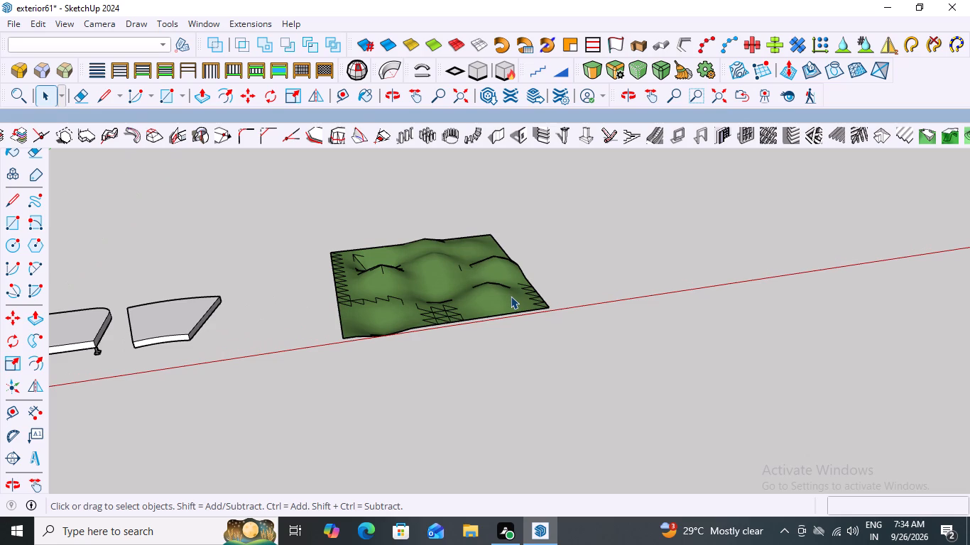
scroll(230, 296, up, 6)
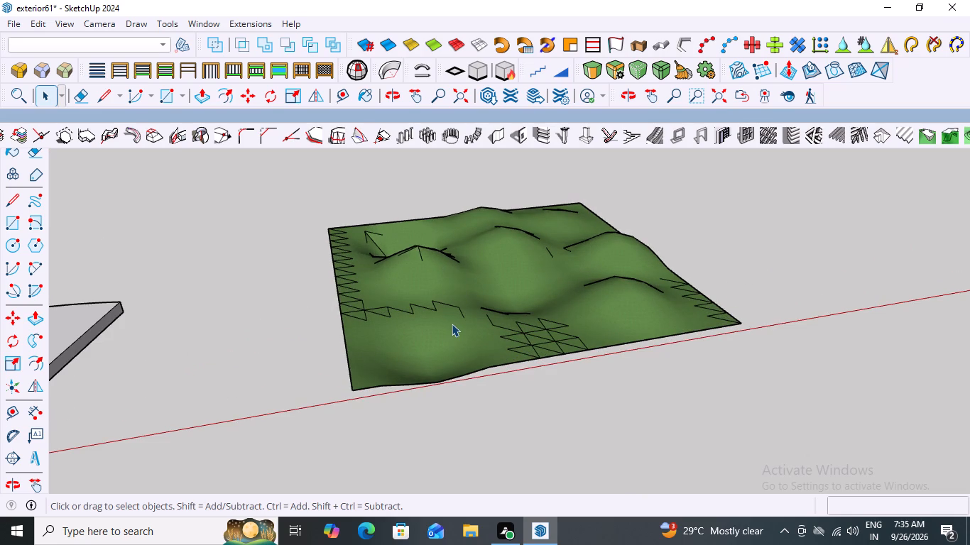
scroll(444, 318, down, 10)
scroll(507, 373, up, 3)
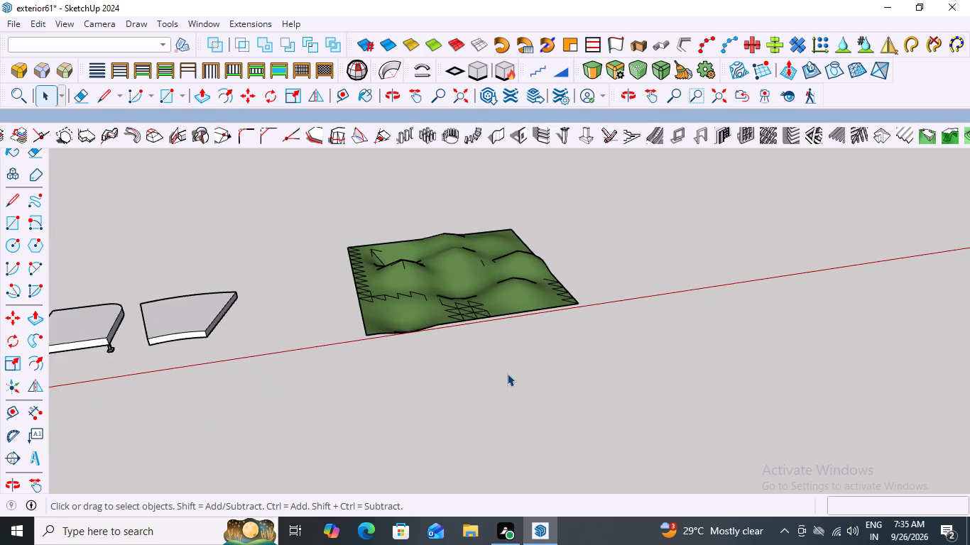
scroll(474, 236, up, 7)
click(476, 291)
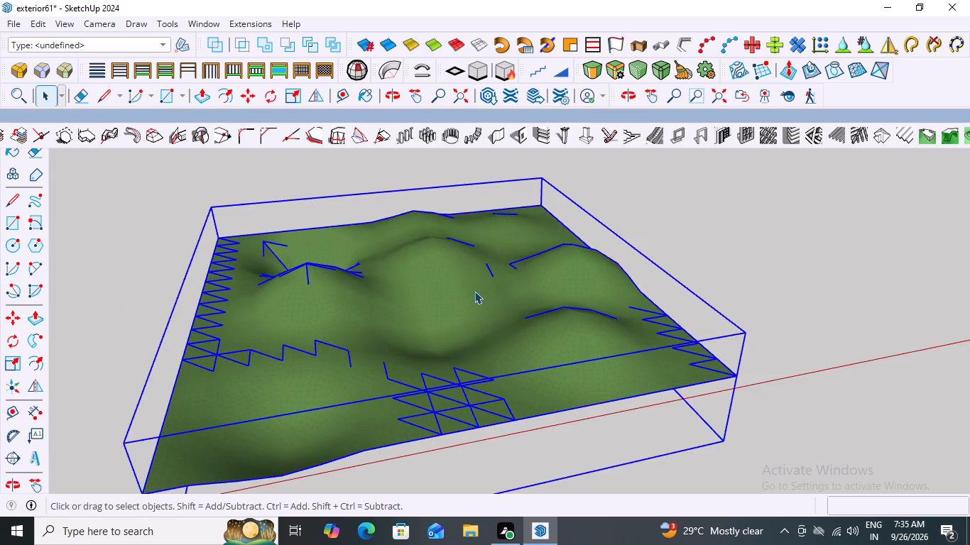
scroll(557, 232, down, 8)
click(721, 249)
click(680, 248)
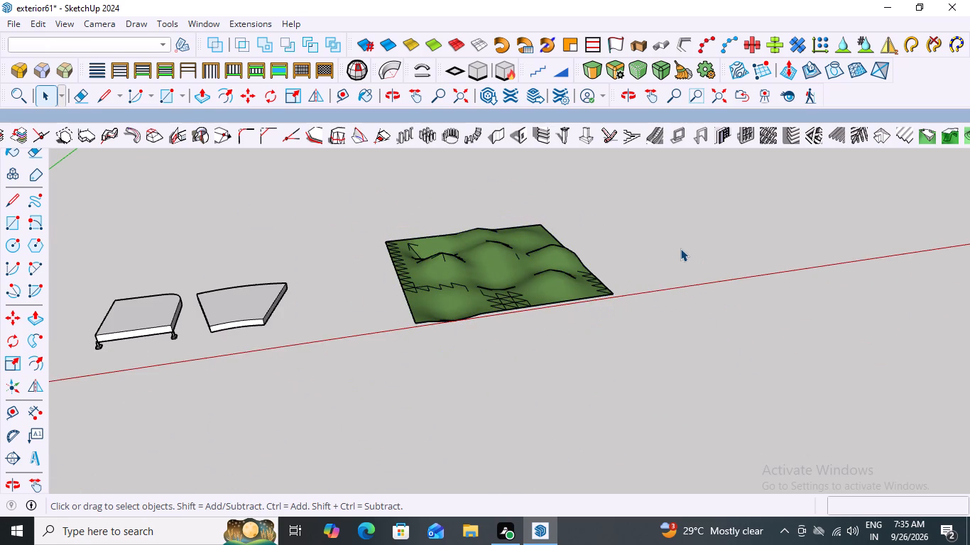
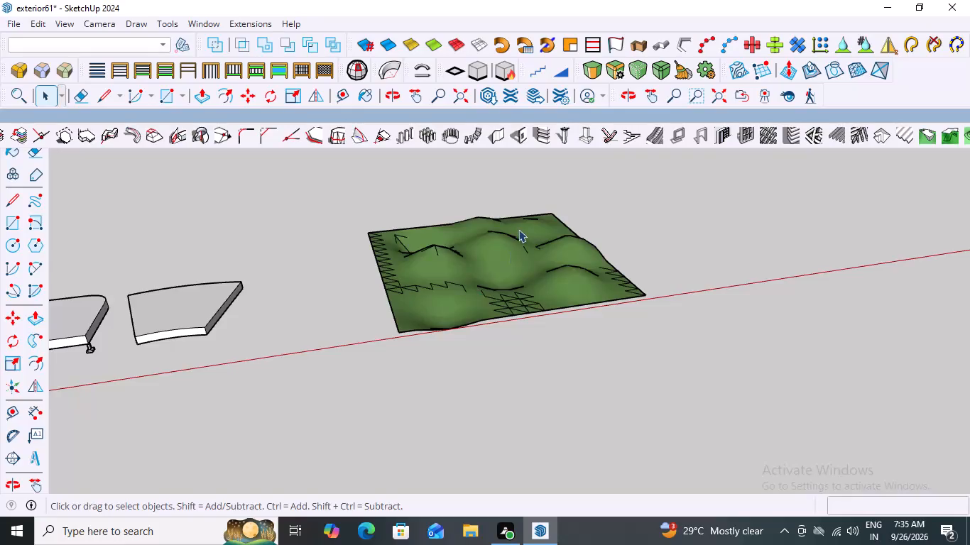
Inspect the softened grass terrain's hills and remaining edge lines up close and from a slightly rotated angle.
scroll(518, 229, up, 3)
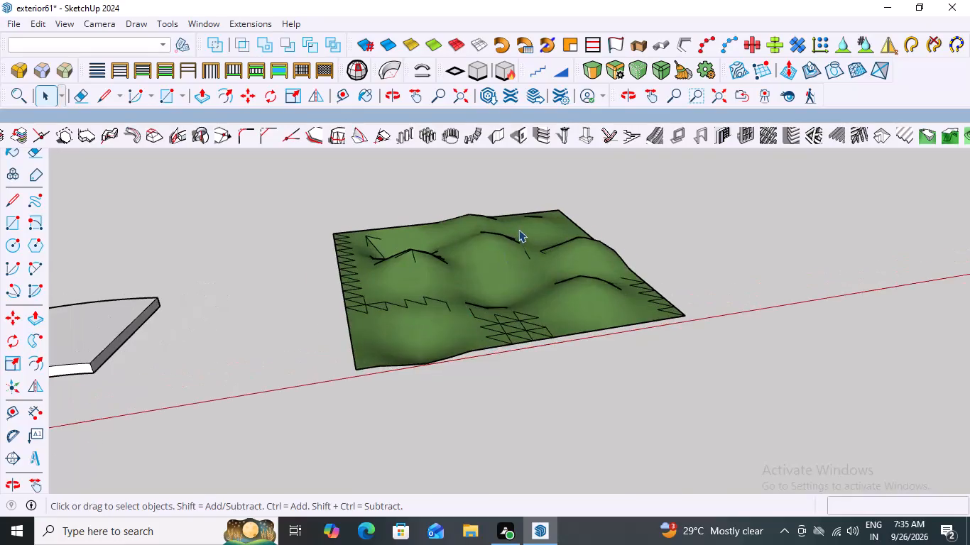
scroll(518, 229, up, 2)
scroll(518, 229, down, 3)
scroll(518, 229, up, 1)
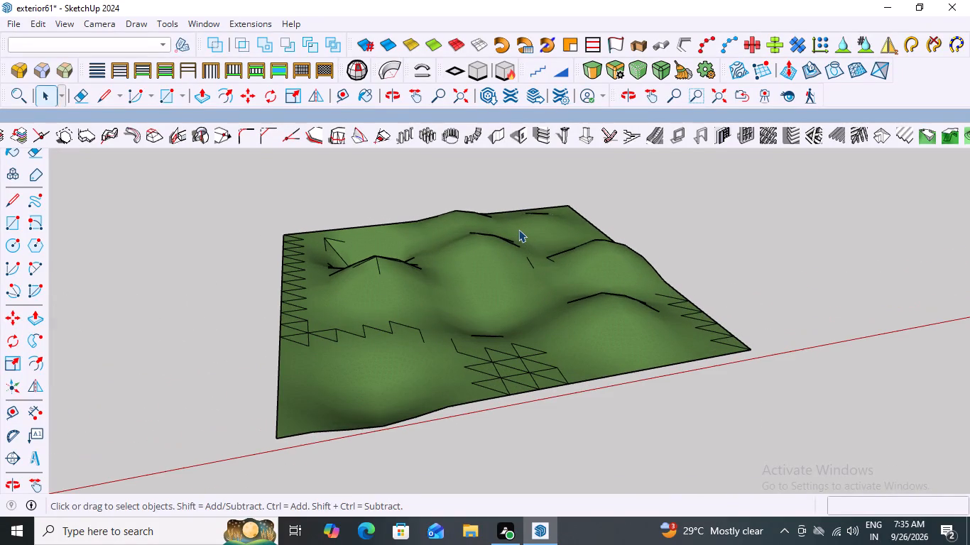
scroll(518, 229, up, 1)
scroll(518, 229, down, 3)
scroll(426, 316, up, 5)
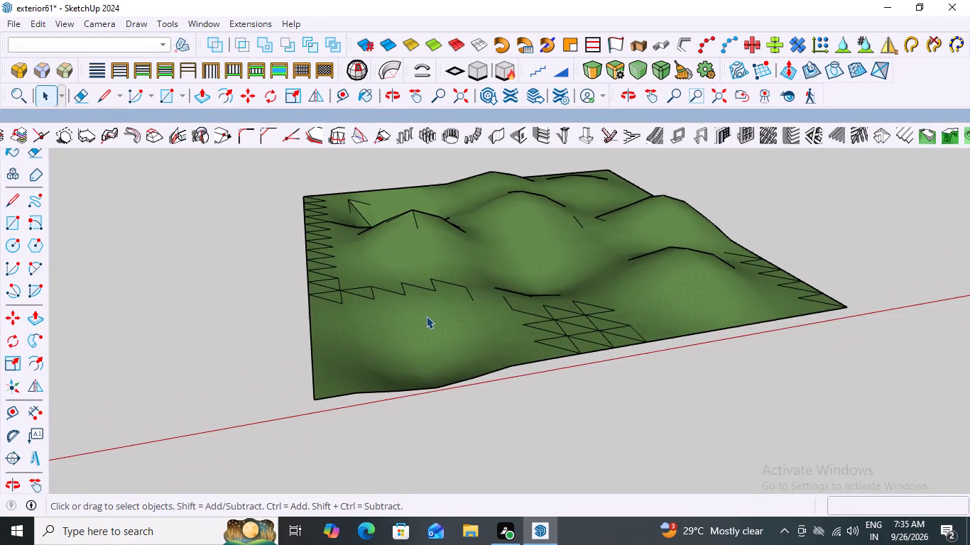
middle_drag(427, 280, 396, 324)
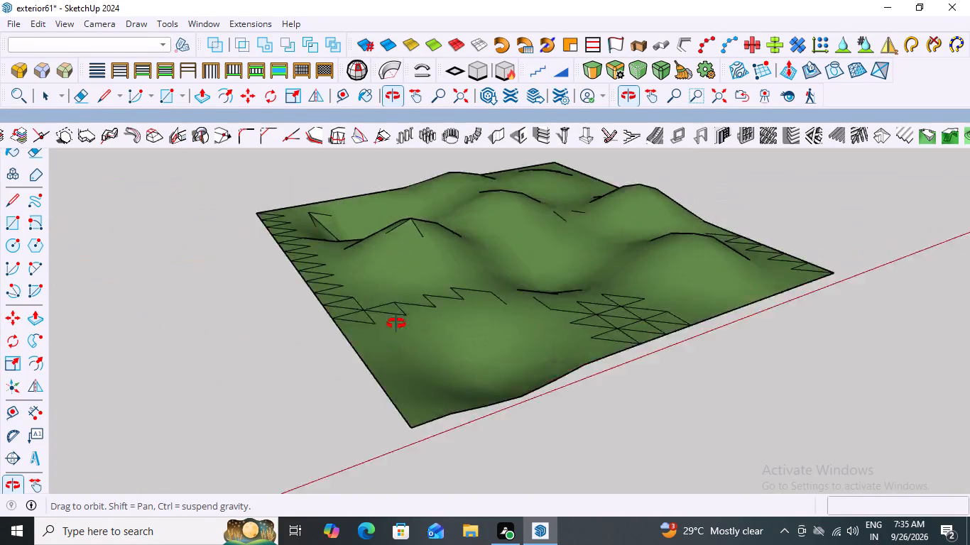
middle_drag(396, 324, 441, 314)
Delete the grass terrain together with the two practice blocks beside it, keeping the house.
scroll(441, 314, down, 7)
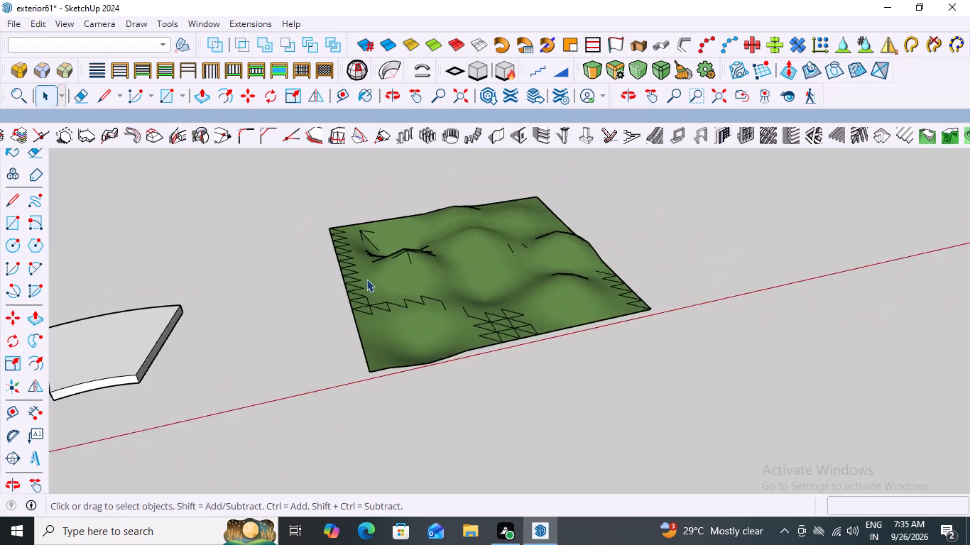
scroll(366, 279, down, 12)
drag(568, 214, 540, 241)
drag(518, 261, 196, 334)
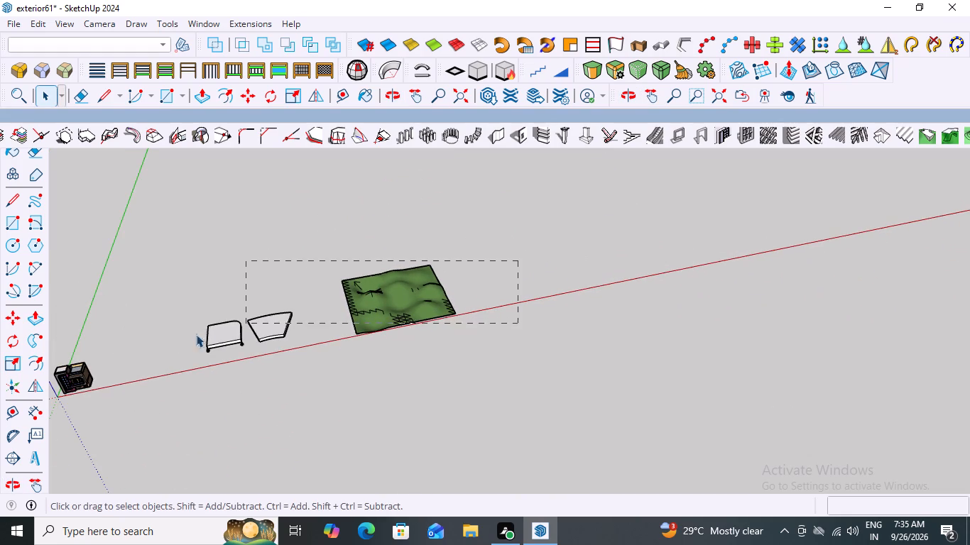
drag(196, 334, 158, 353)
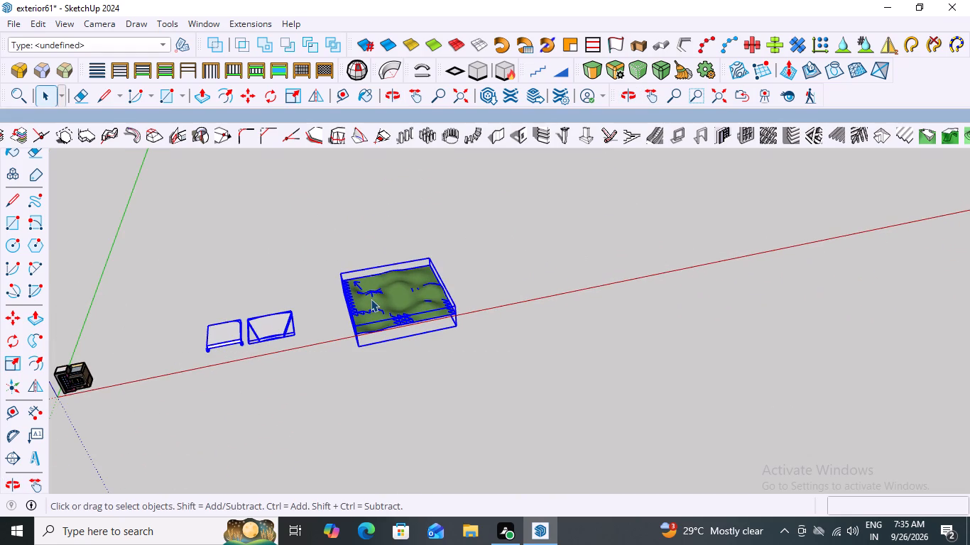
key(Delete)
Examine the house at the origin from the front, from its side and from slightly above.
scroll(371, 299, down, 6)
middle_drag(146, 365, 124, 255)
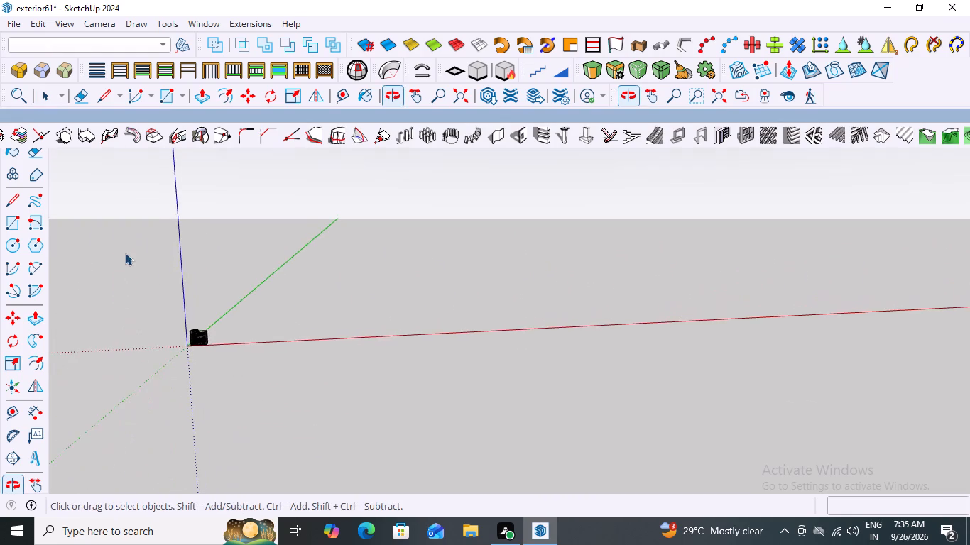
scroll(179, 308, up, 19)
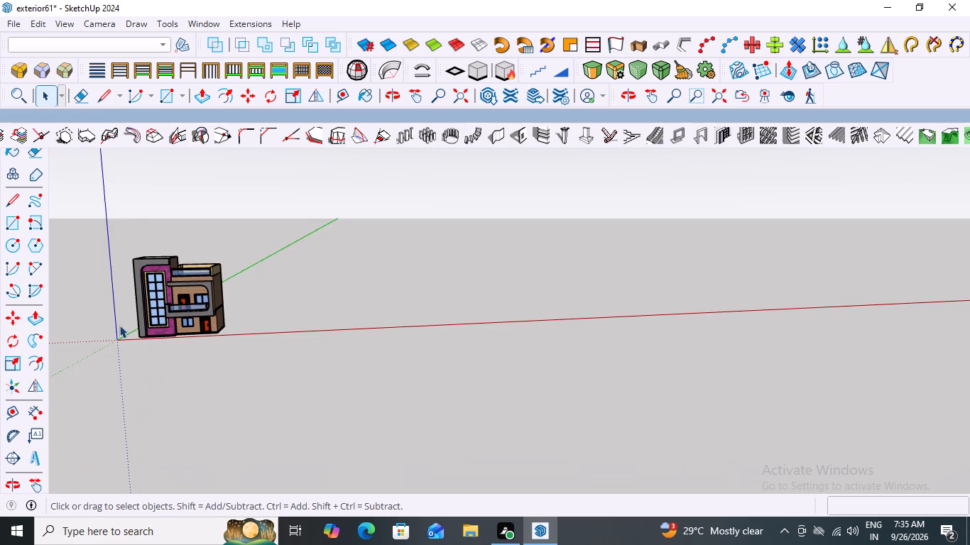
scroll(119, 325, down, 6)
middle_drag(69, 310, 188, 312)
scroll(188, 312, down, 3)
middle_drag(245, 359, 99, 380)
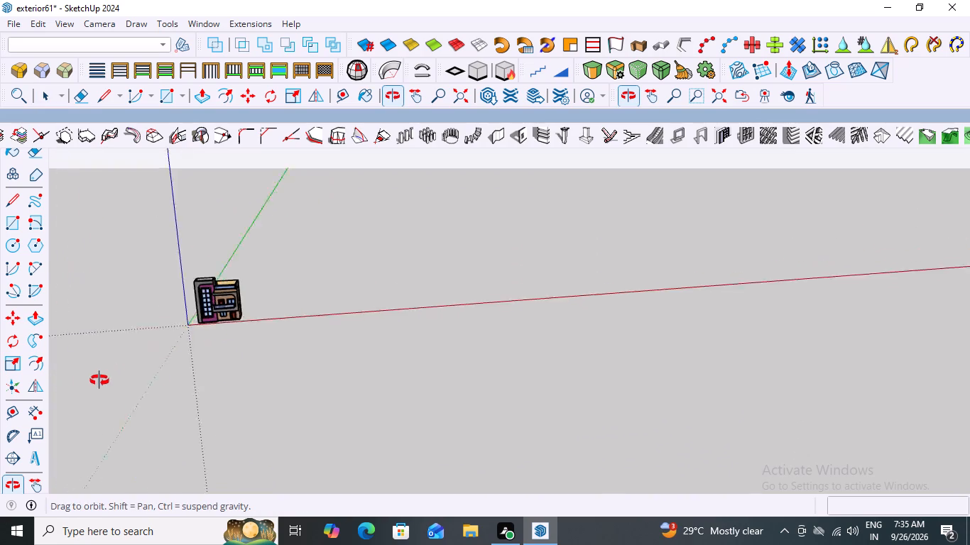
middle_drag(99, 380, 107, 331)
scroll(209, 322, up, 11)
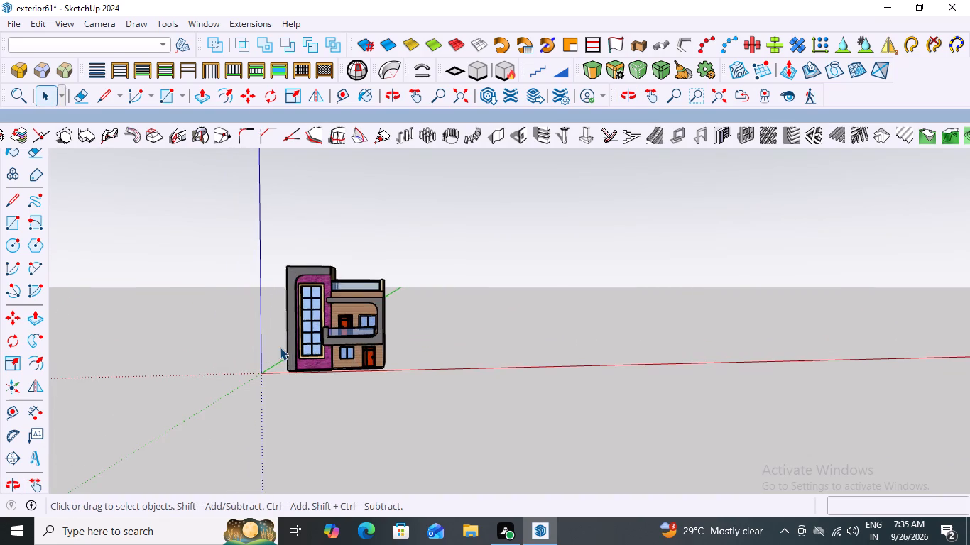
middle_drag(280, 347, 283, 429)
scroll(378, 397, up, 2)
middle_drag(461, 349, 455, 301)
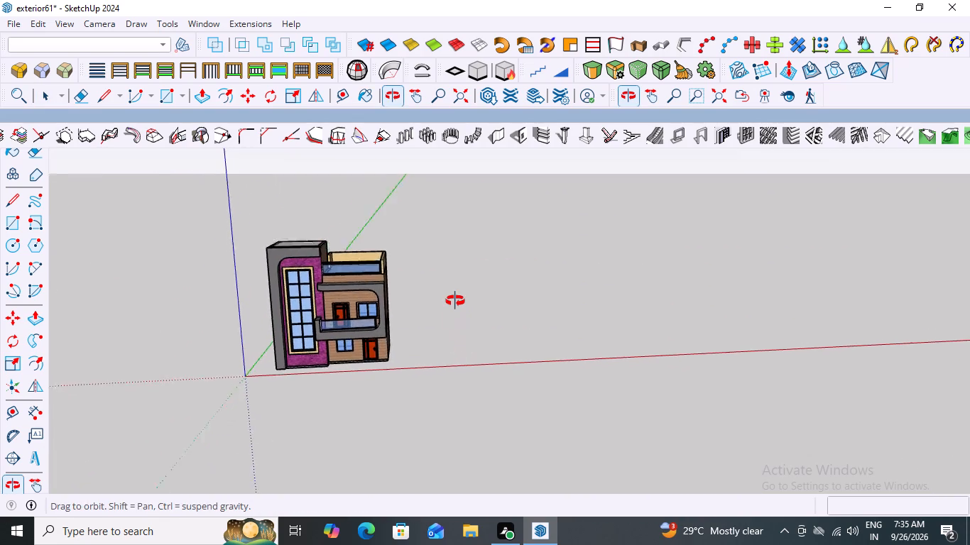
middle_drag(455, 301, 339, 297)
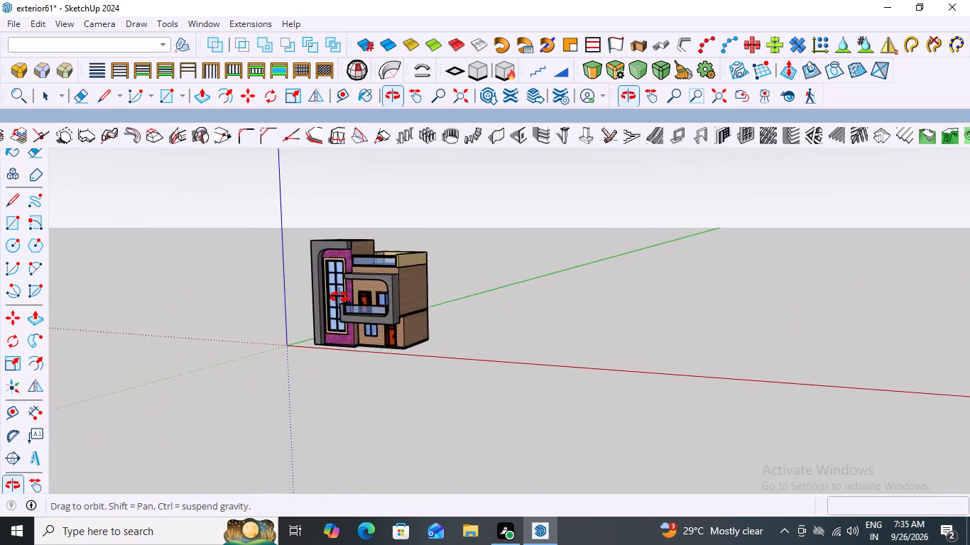
middle_drag(339, 297, 430, 318)
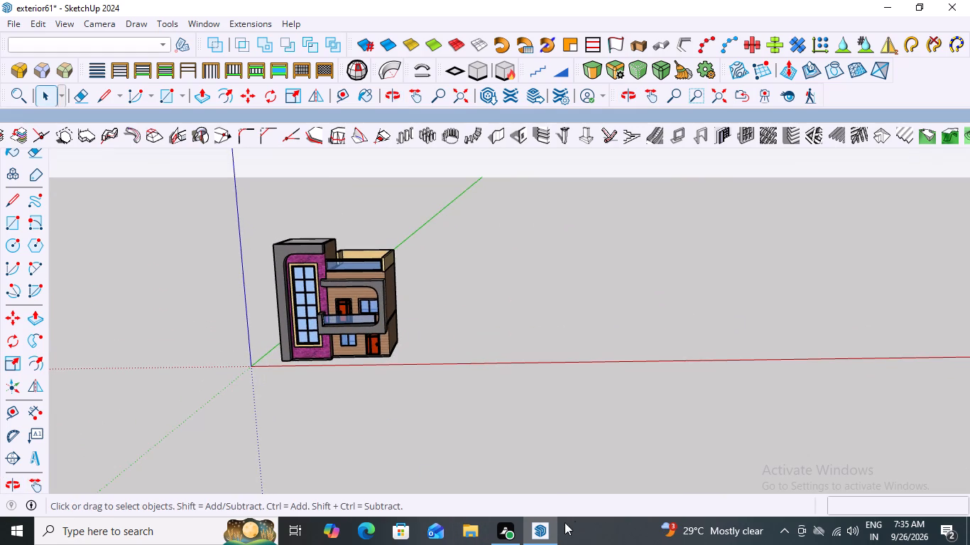
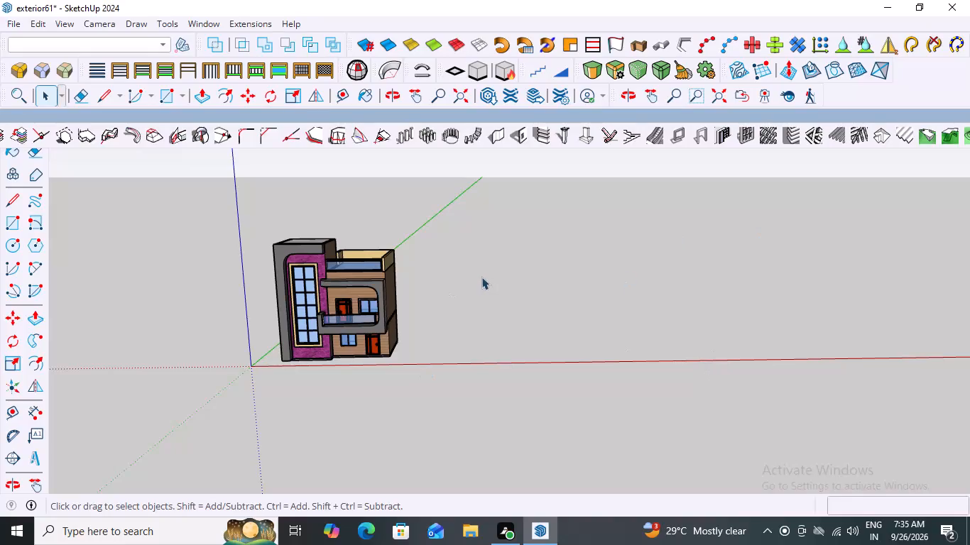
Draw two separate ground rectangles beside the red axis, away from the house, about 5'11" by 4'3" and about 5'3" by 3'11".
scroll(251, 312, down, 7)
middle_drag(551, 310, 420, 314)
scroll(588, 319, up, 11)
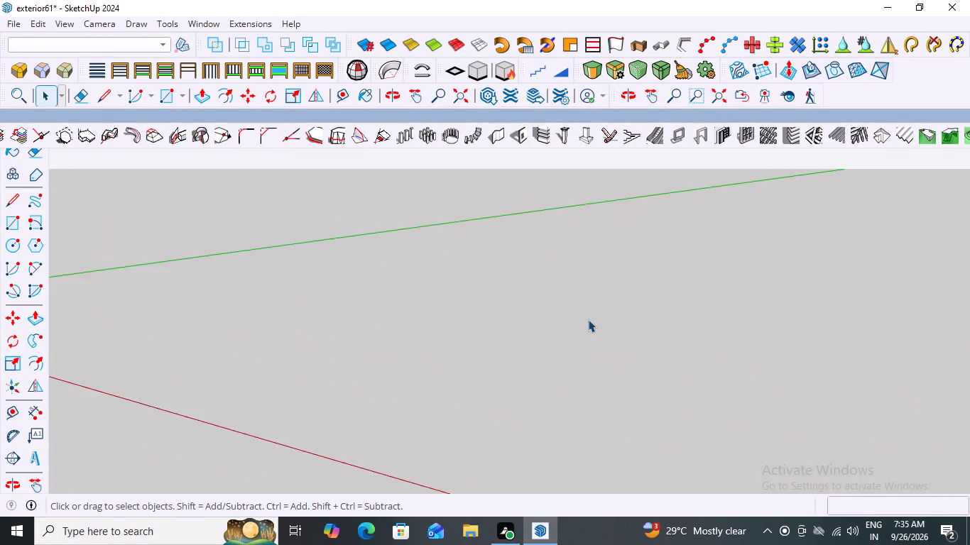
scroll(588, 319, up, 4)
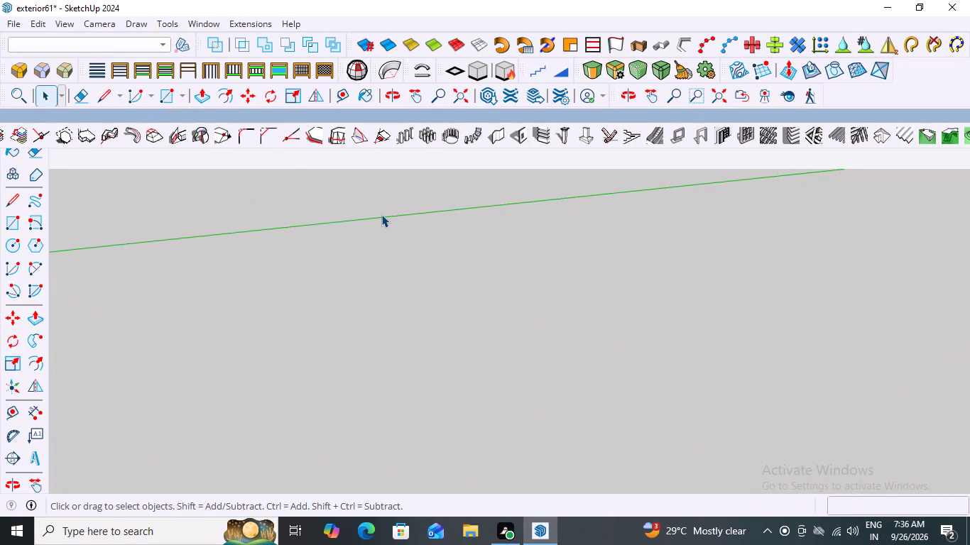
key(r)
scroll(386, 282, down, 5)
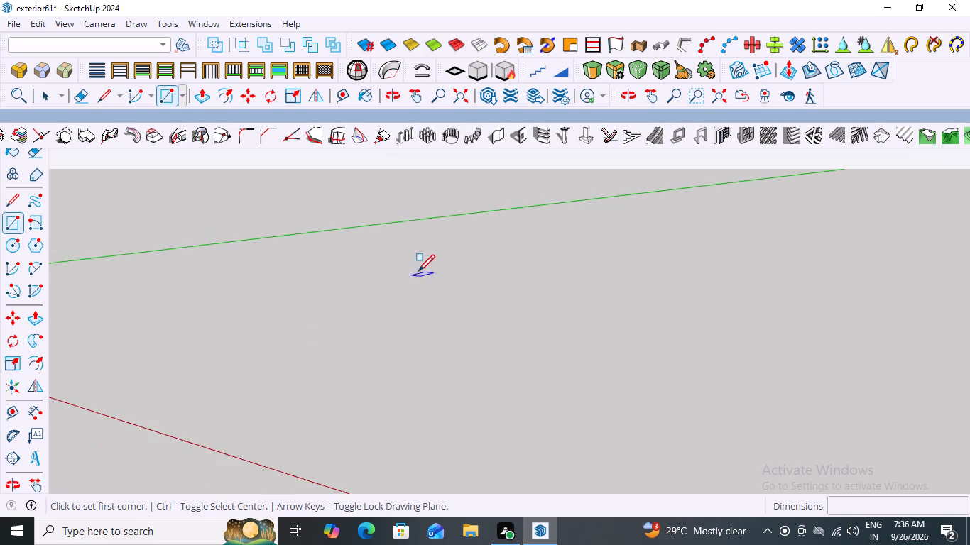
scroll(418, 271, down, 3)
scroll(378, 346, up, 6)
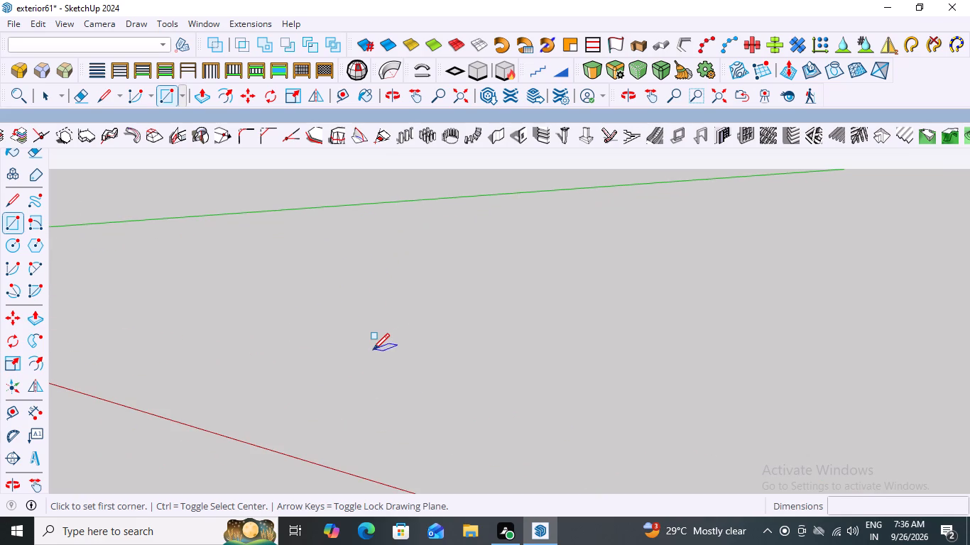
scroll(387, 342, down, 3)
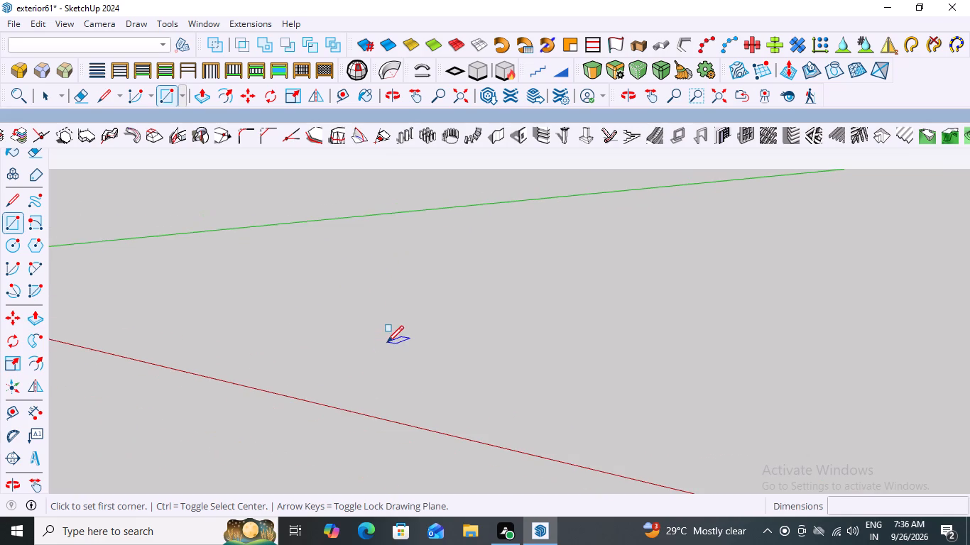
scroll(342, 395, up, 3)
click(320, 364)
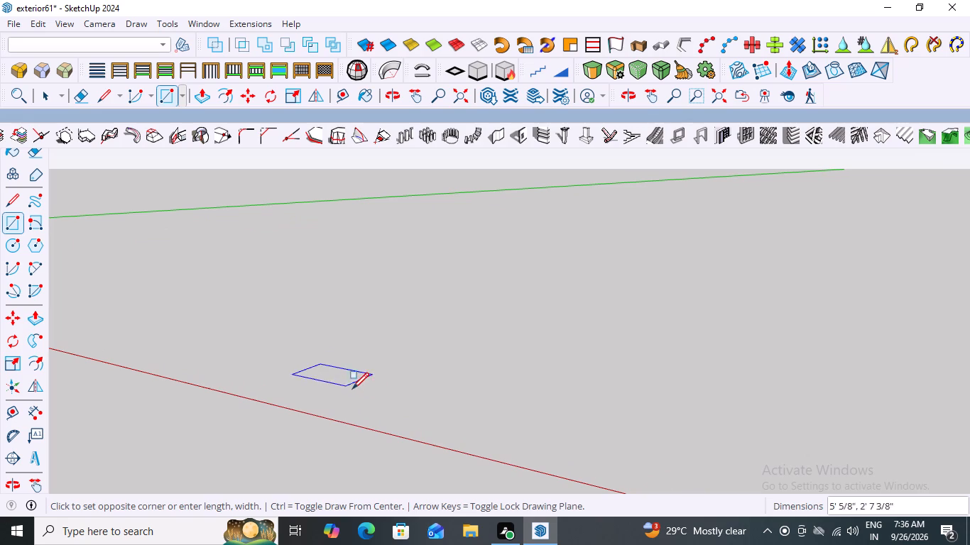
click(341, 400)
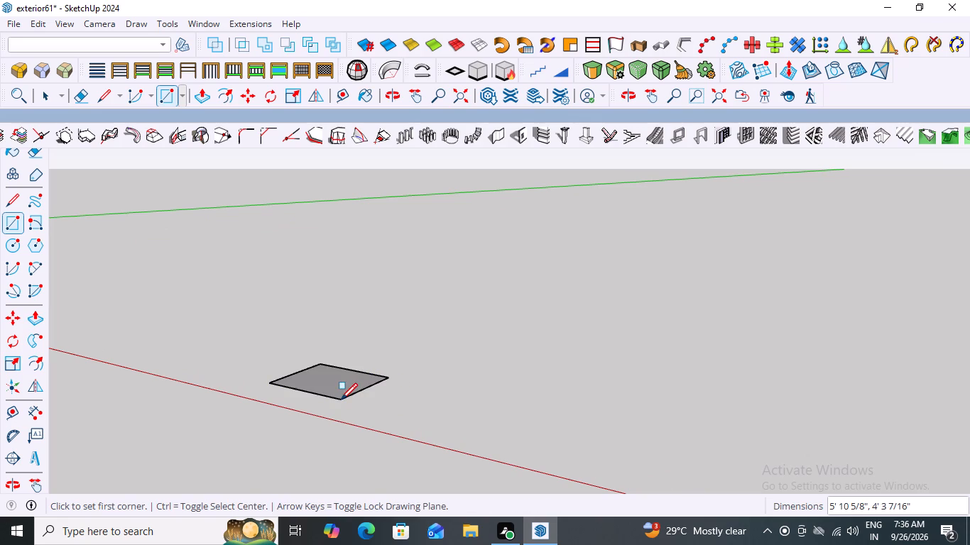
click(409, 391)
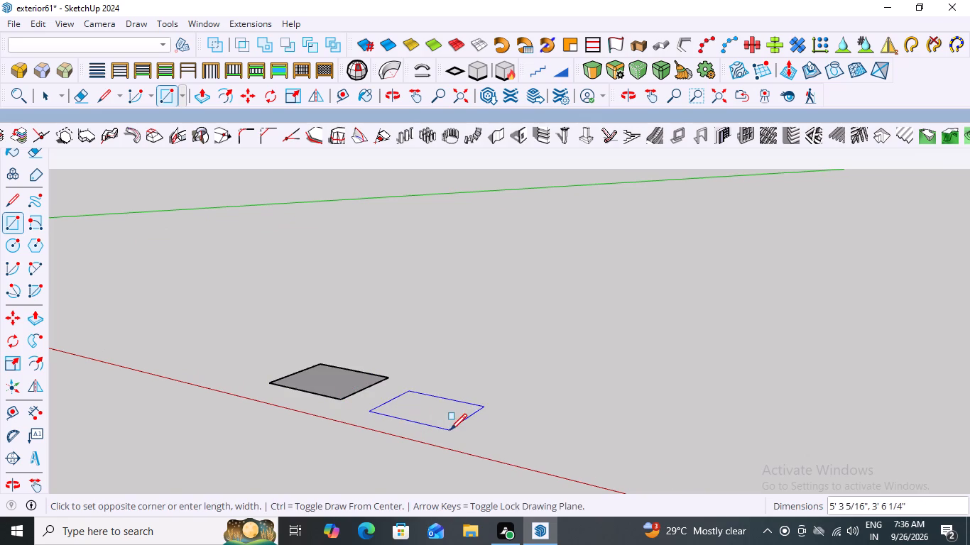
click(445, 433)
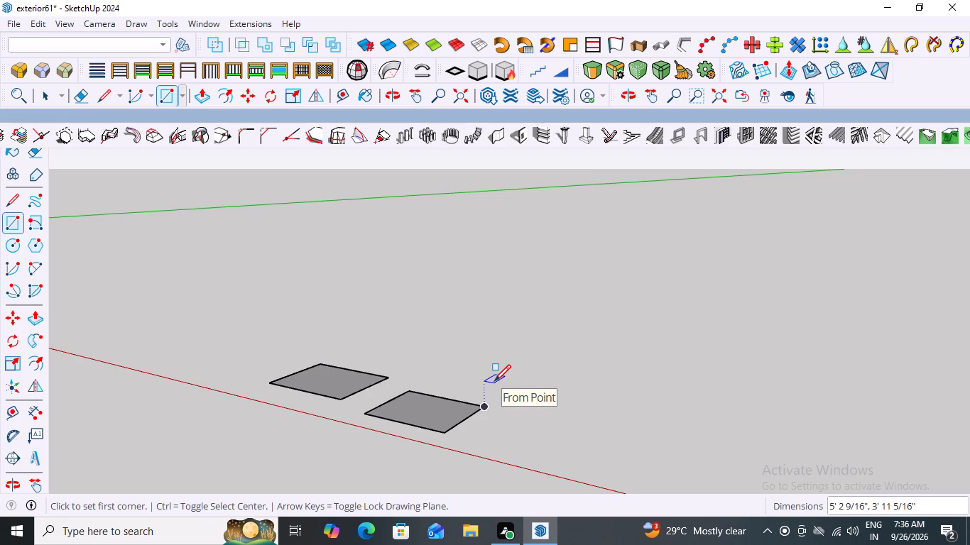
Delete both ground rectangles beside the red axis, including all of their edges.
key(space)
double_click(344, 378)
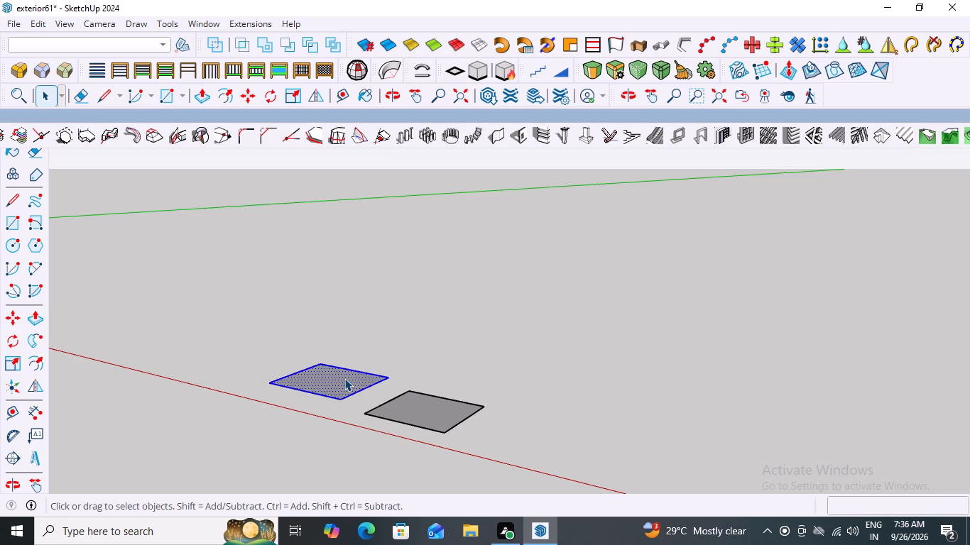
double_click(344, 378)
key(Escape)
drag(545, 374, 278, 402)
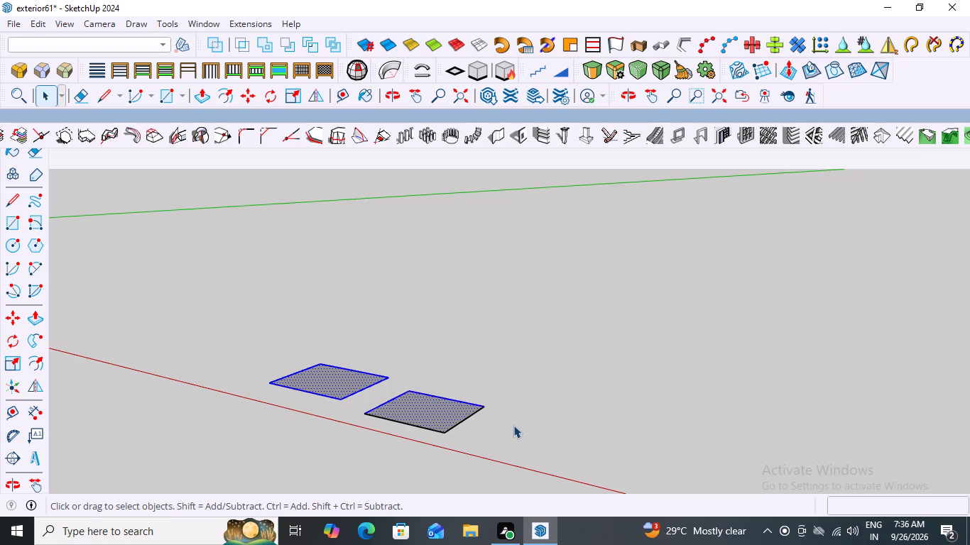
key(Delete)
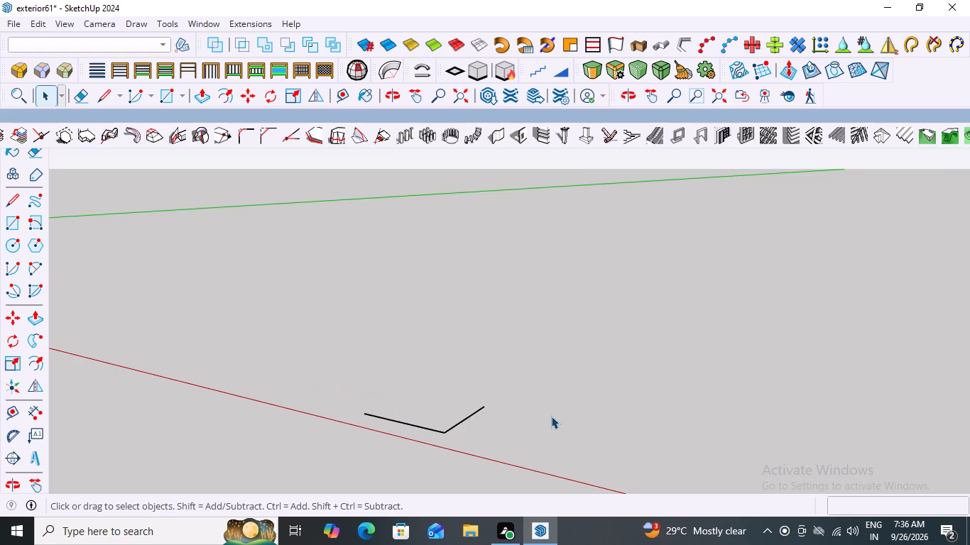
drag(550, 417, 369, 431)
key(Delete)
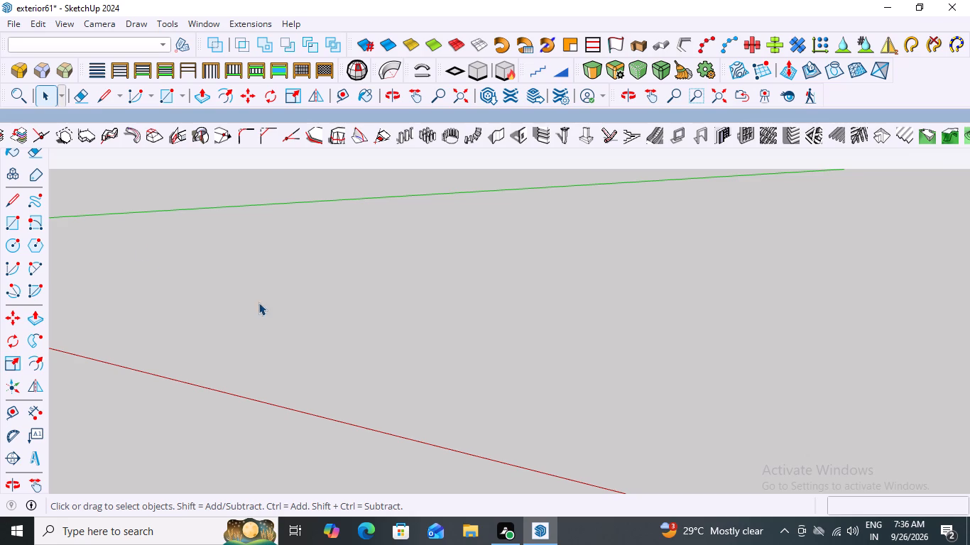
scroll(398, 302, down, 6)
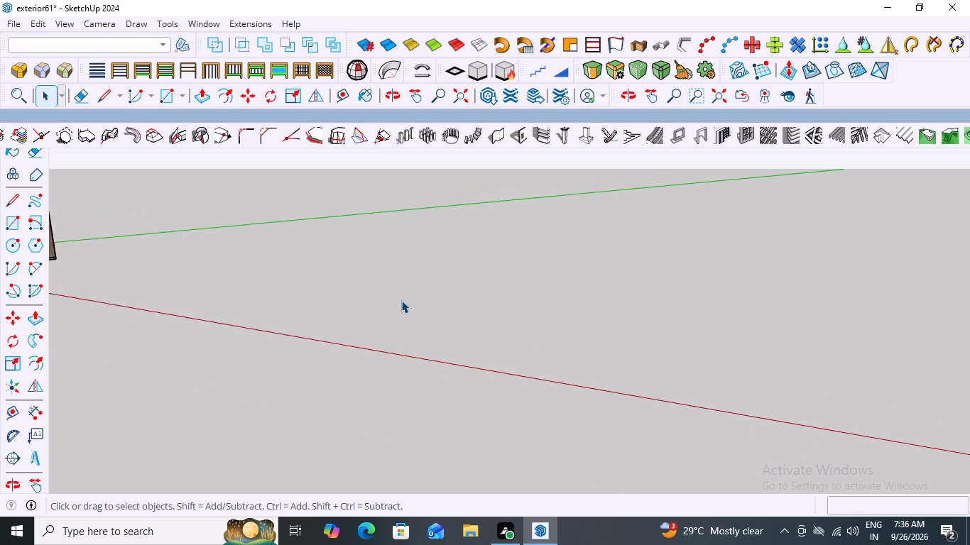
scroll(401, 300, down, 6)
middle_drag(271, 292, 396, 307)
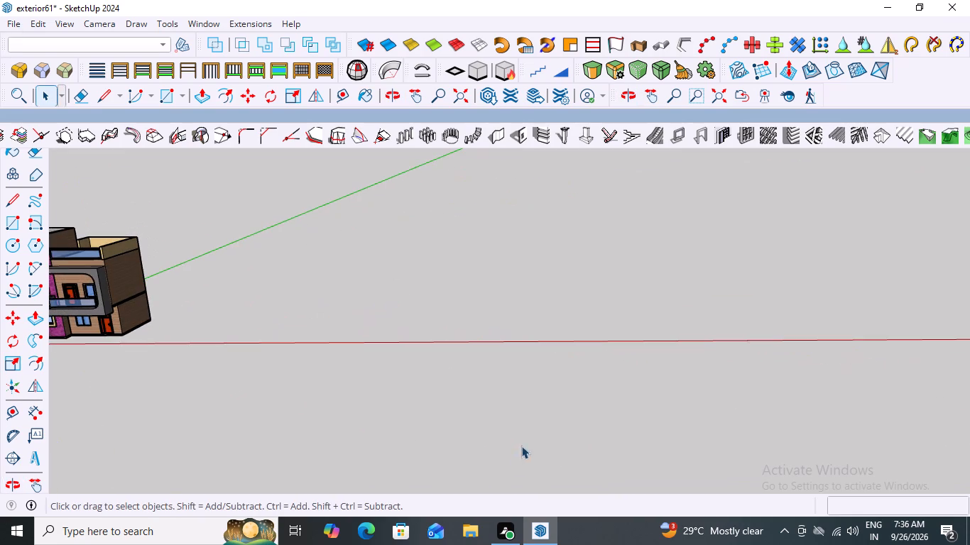